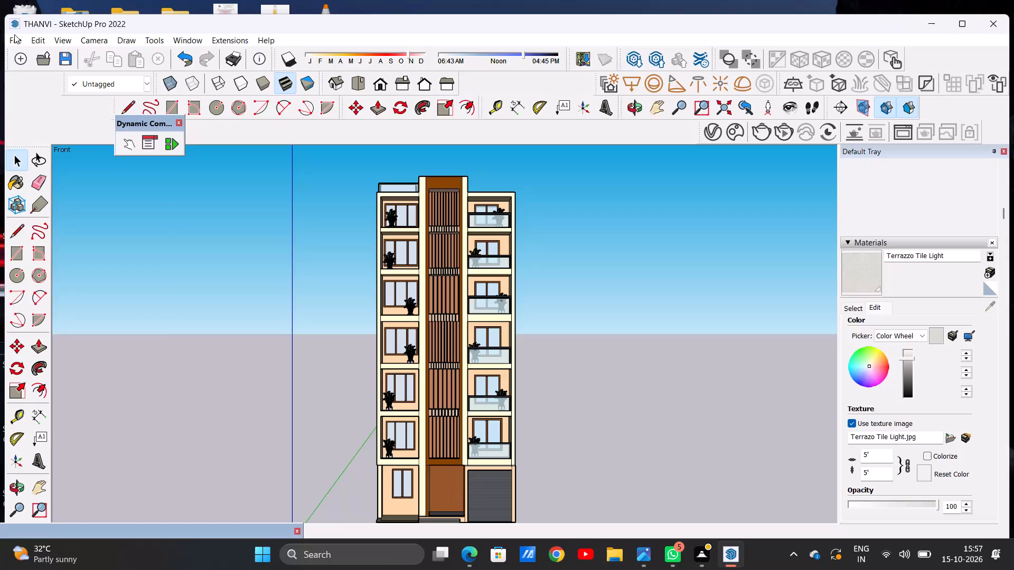
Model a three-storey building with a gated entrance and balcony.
Start a new blank model.
left_click(15, 34)
left_click(34, 56)
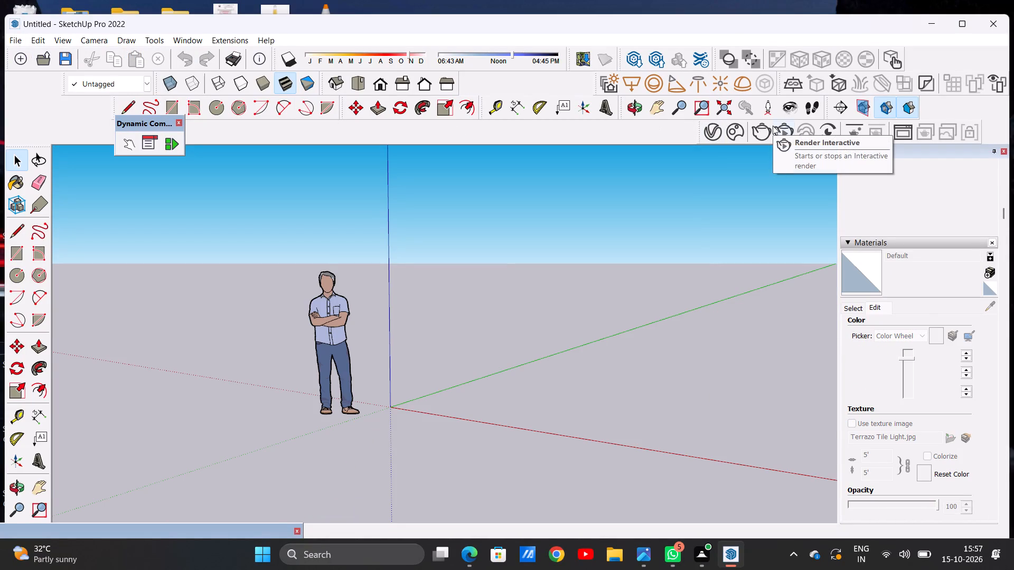
In the Top view, draw a large rectangle on the ground plane near the origin, between the positive red and green axes.
scroll(773, 126, "down", 11)
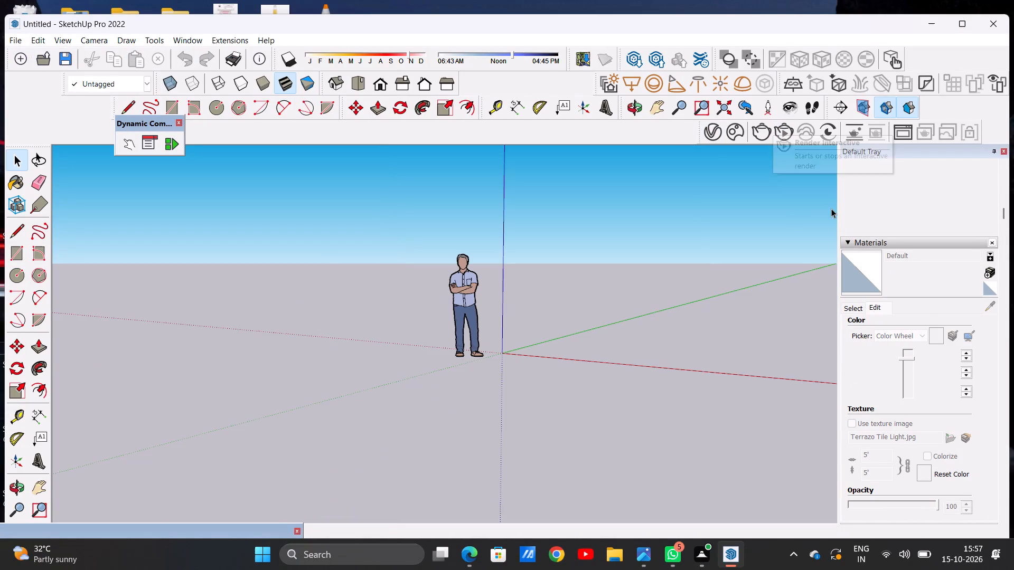
scroll(853, 226, "up", 12)
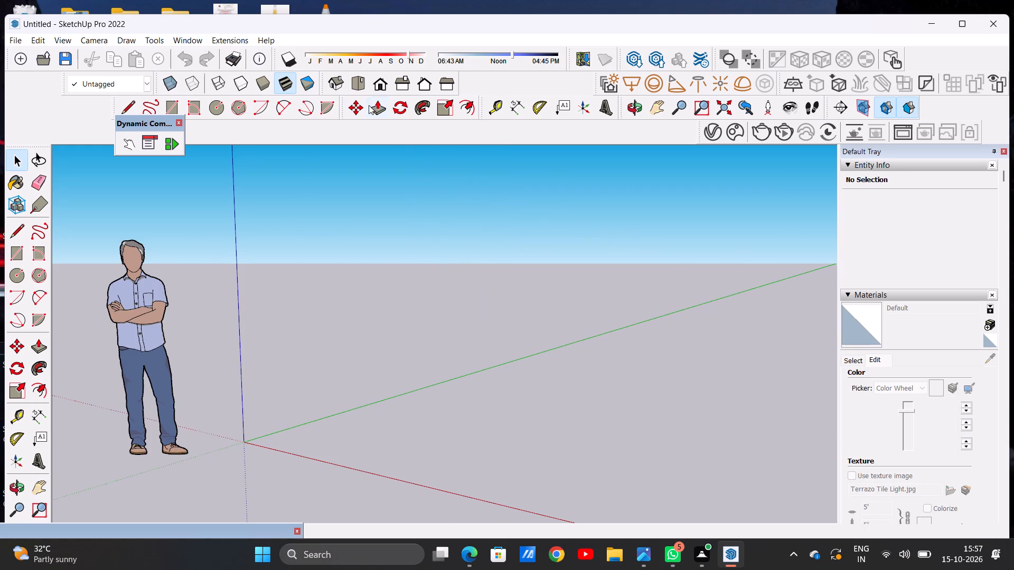
left_click(355, 85)
scroll(726, 227, "up", 8)
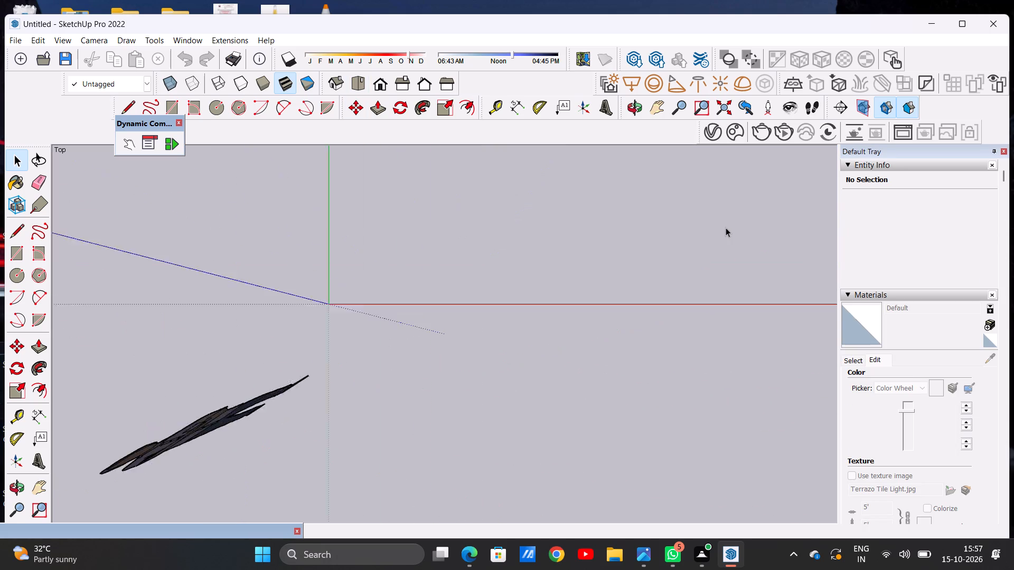
scroll(726, 227, "up", 6)
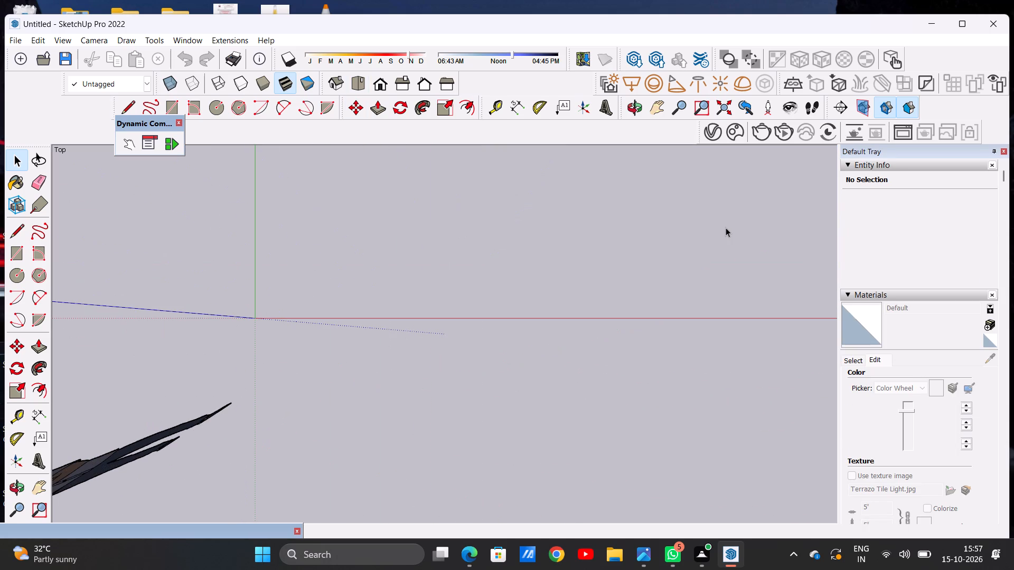
scroll(726, 227, "up", 4)
scroll(550, 287, "down", 2)
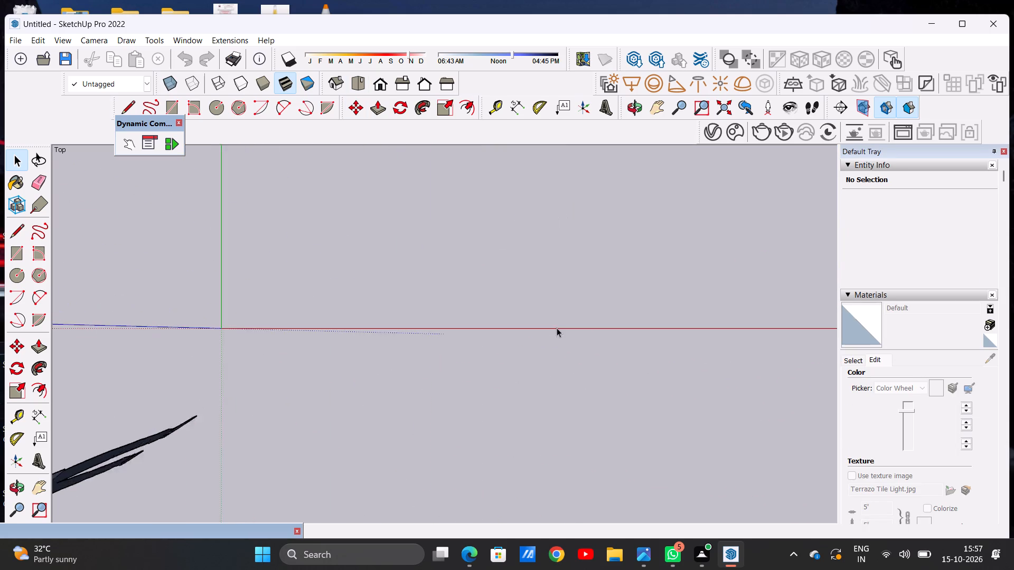
scroll(557, 328, "down", 5)
scroll(595, 209, "up", 8)
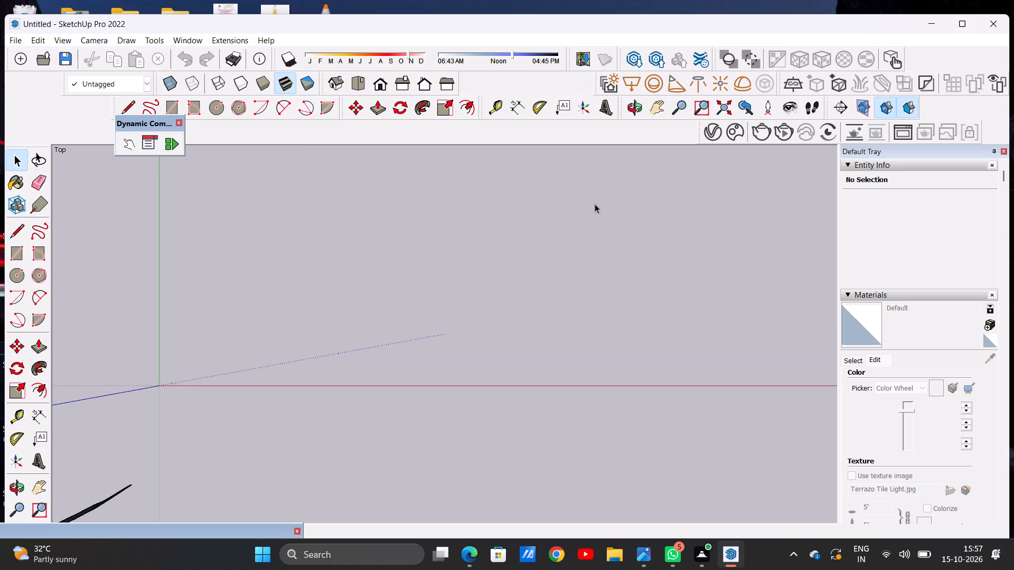
scroll(565, 300, "down", 8)
scroll(657, 239, "up", 7)
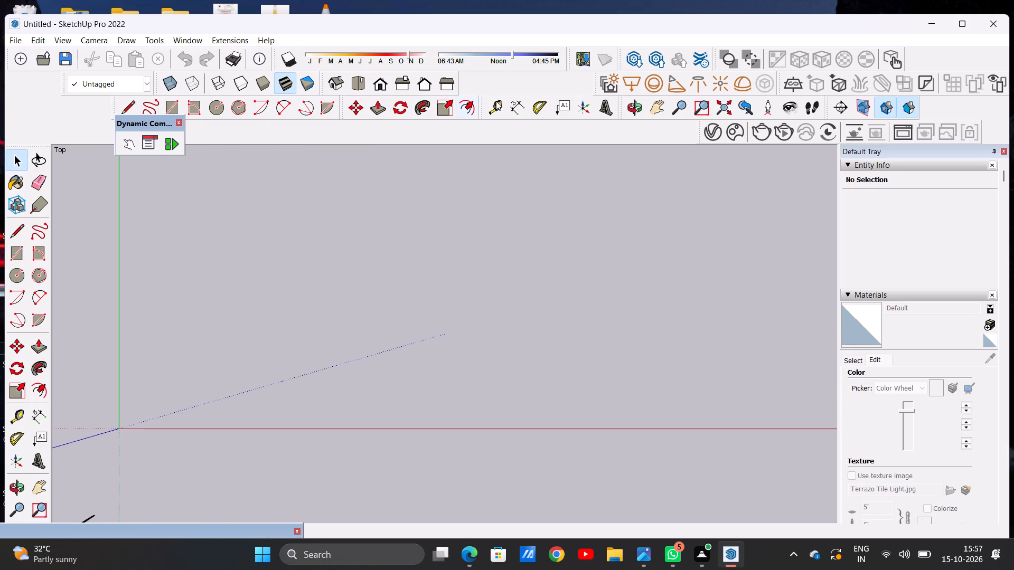
left_click(659, 112)
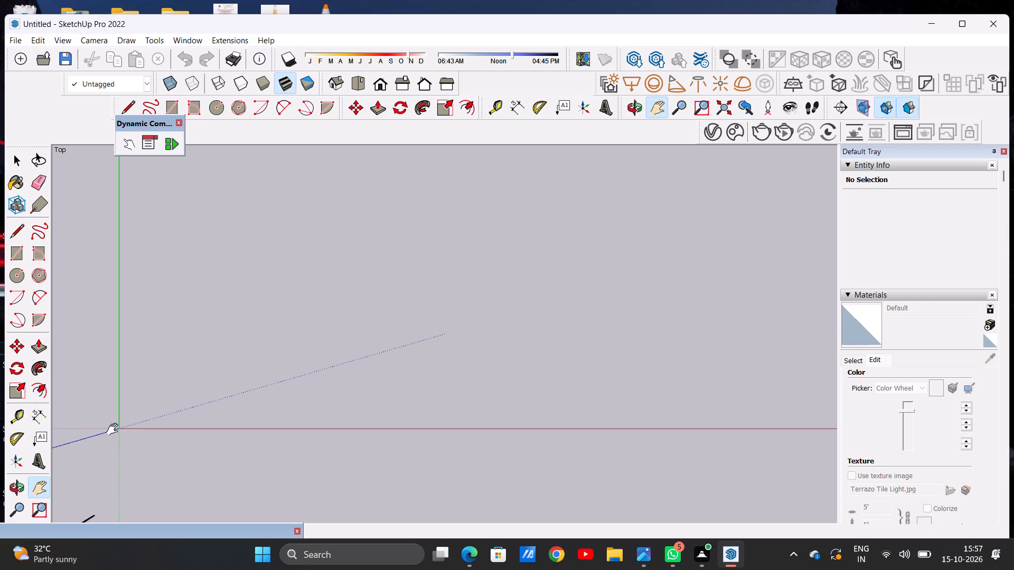
left_click_drag(120, 427, 68, 502)
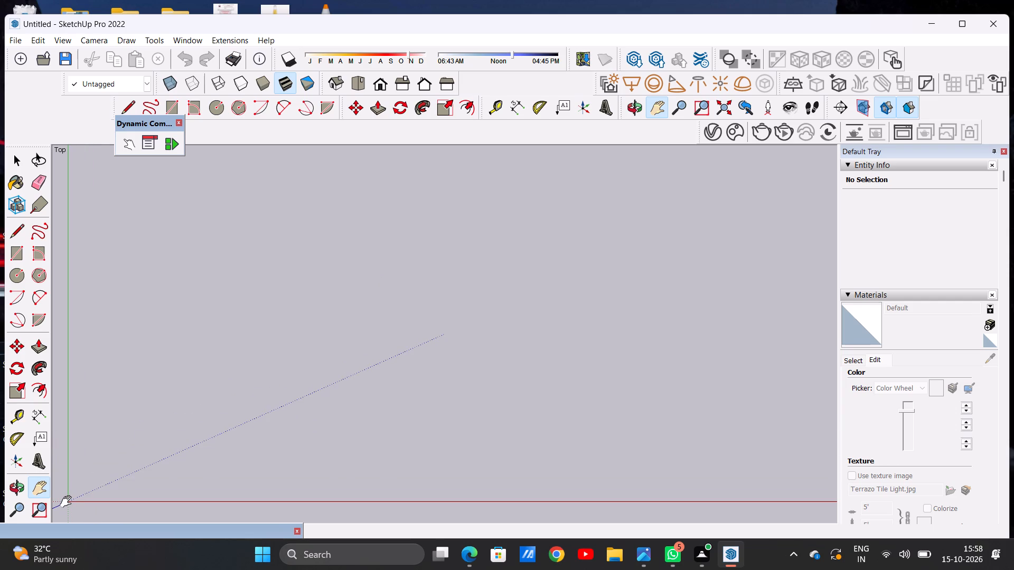
key("space")
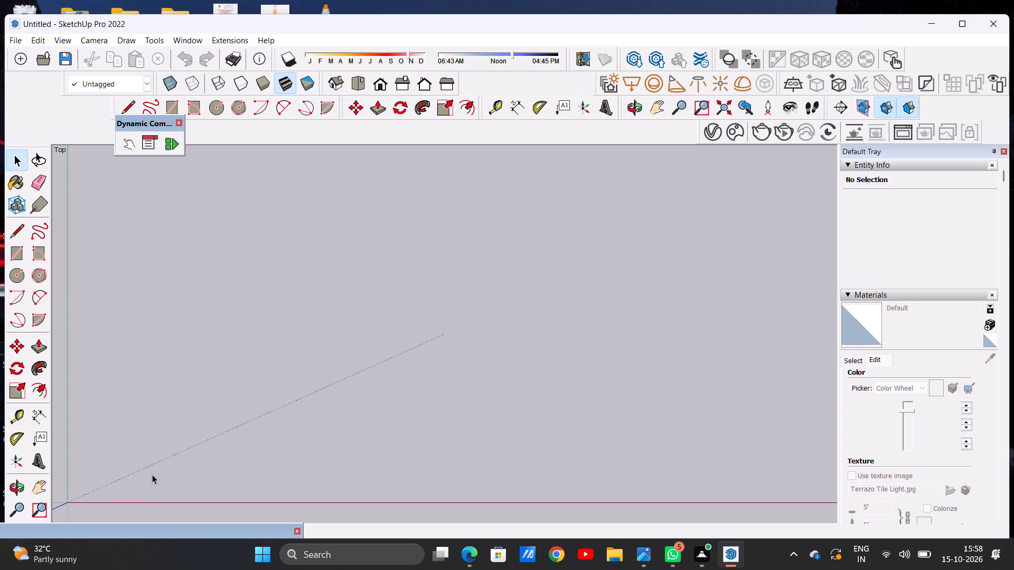
scroll(274, 431, "down", 14)
scroll(289, 425, "down", 9)
scroll(290, 309, "up", 1)
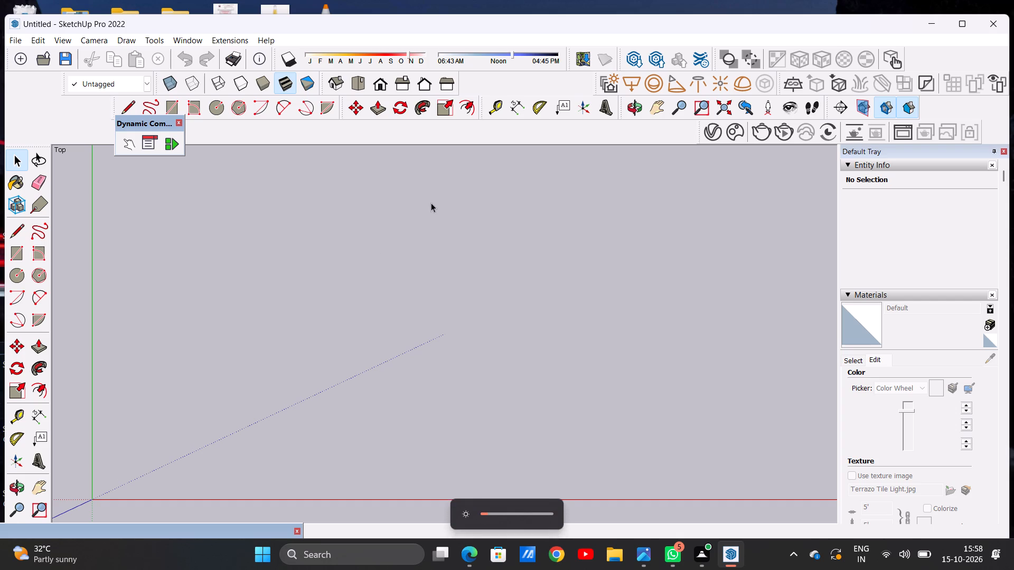
scroll(422, 213, "up", 1)
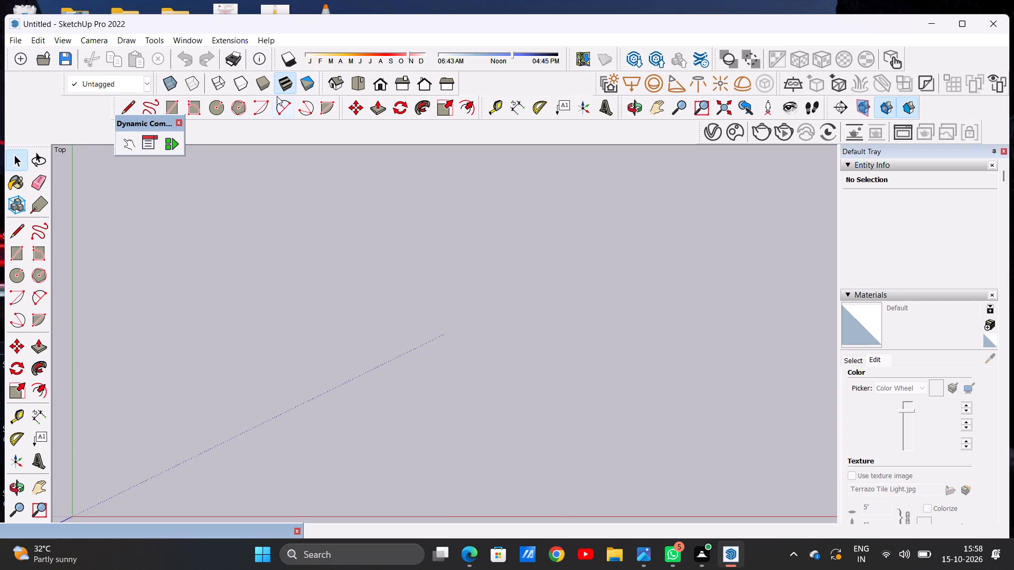
left_click(173, 105)
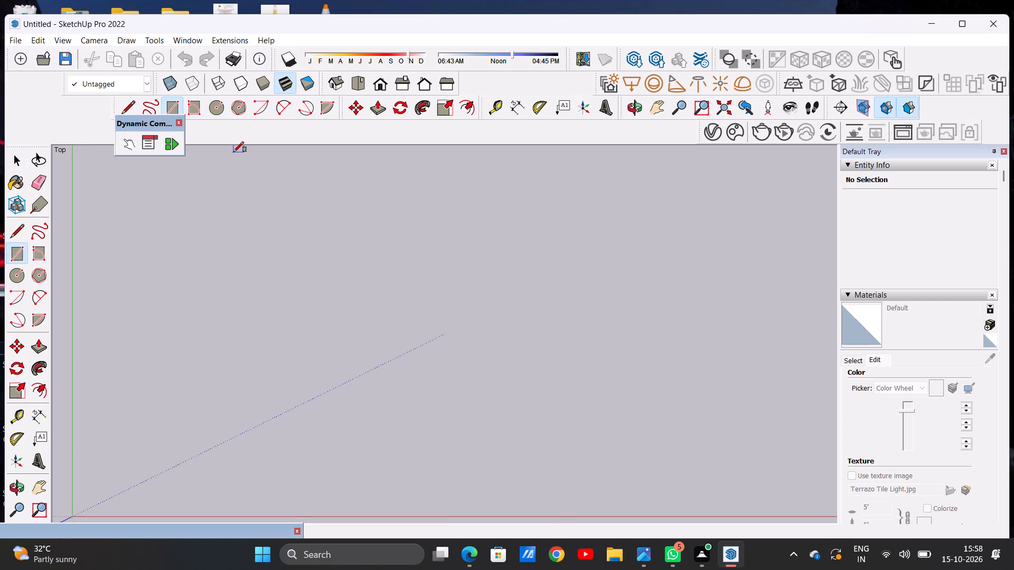
left_click(187, 173)
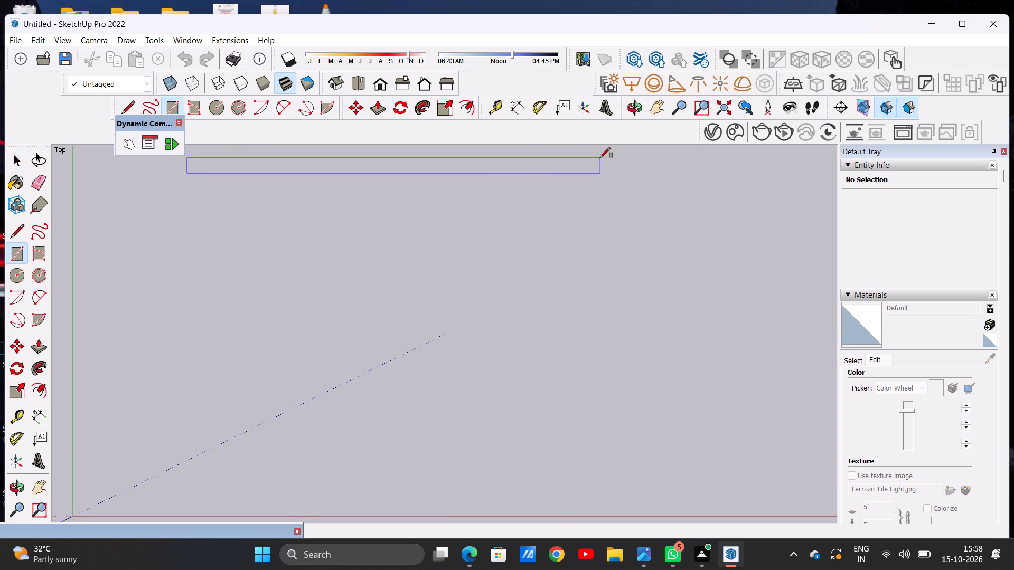
left_click(827, 508)
key("space")
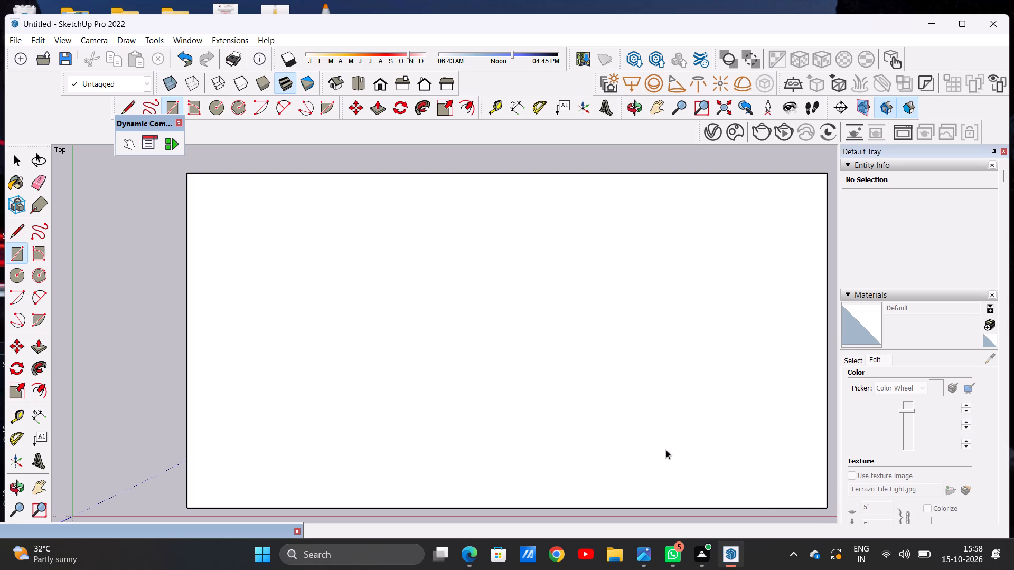
Move the whole rectangle, face and edges, by its upper-right corner diagonally away from the origin.
scroll(581, 431, "down", 5)
scroll(286, 367, "down", 14)
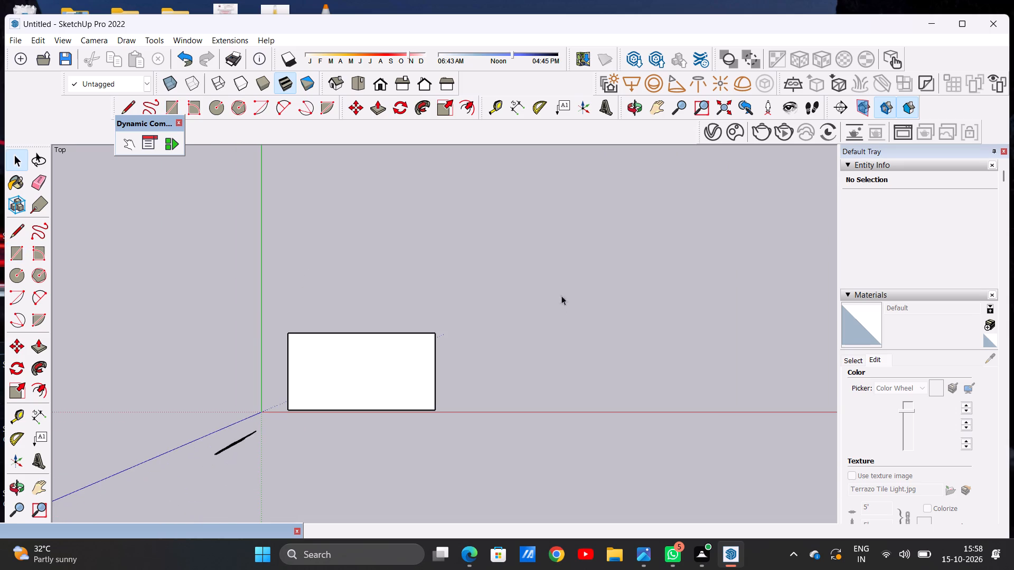
scroll(621, 243, "up", 6)
double_click(288, 461)
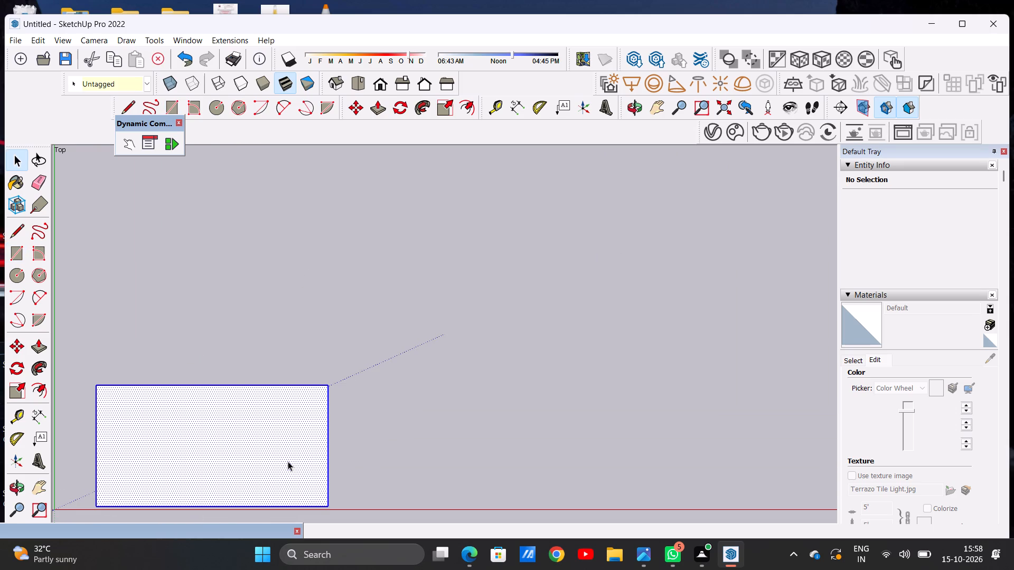
key("m")
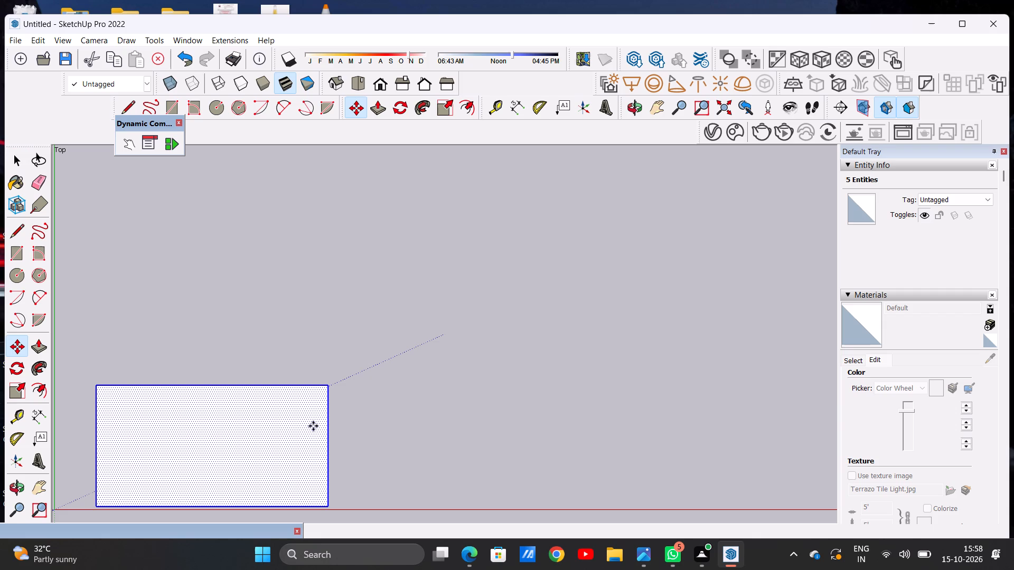
left_click(327, 384)
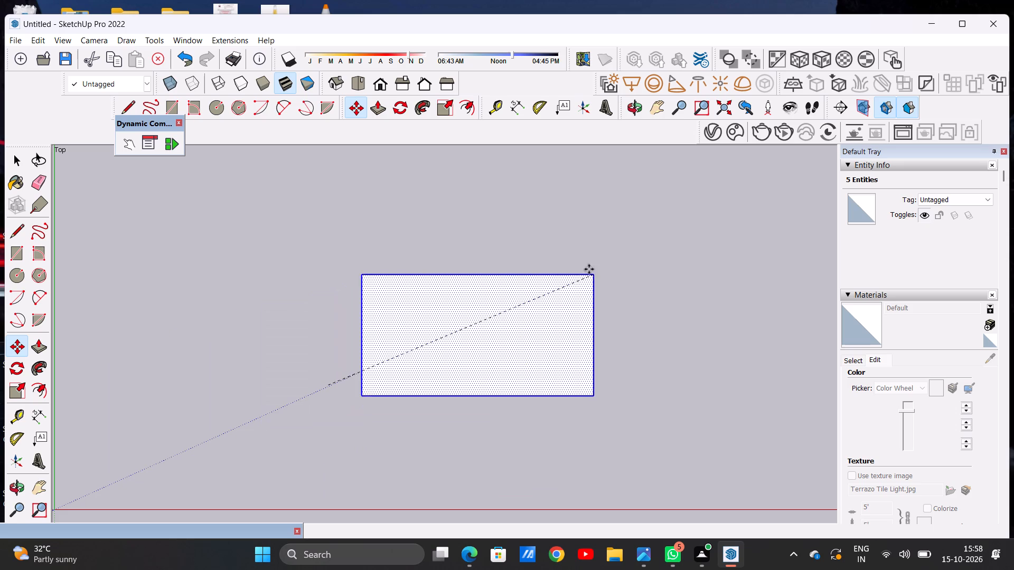
left_click(573, 260)
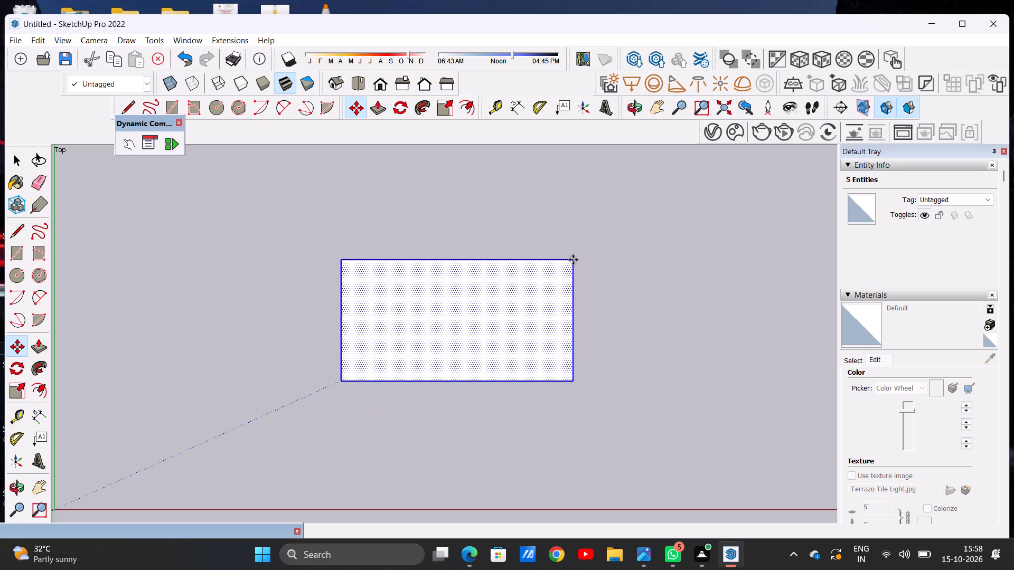
key("space")
left_click(687, 367)
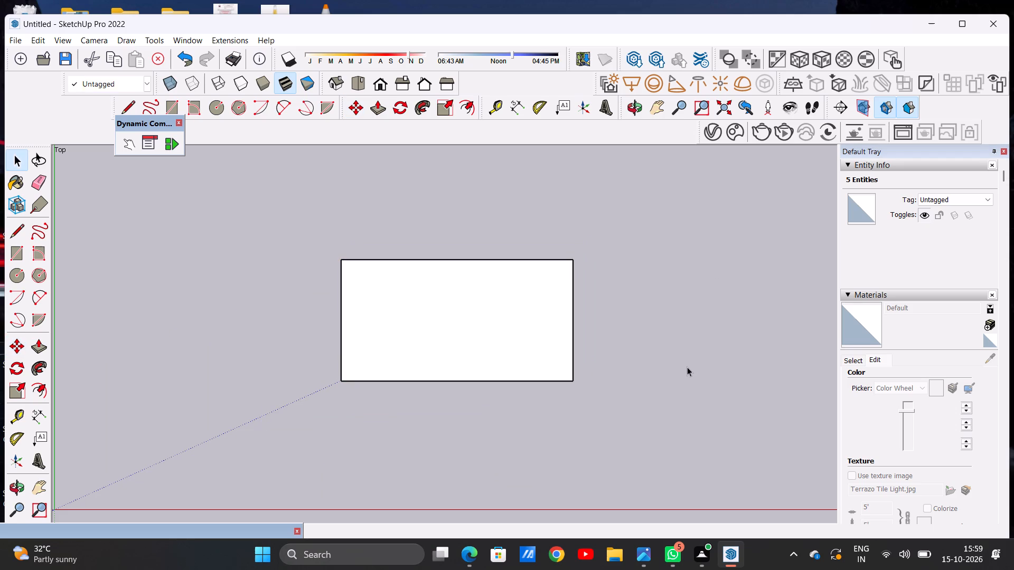
Draw an adjoining rectangle along the full length of the face's upper long edge, extending along the green axis.
scroll(520, 391, "down", 6)
scroll(518, 348, "up", 6)
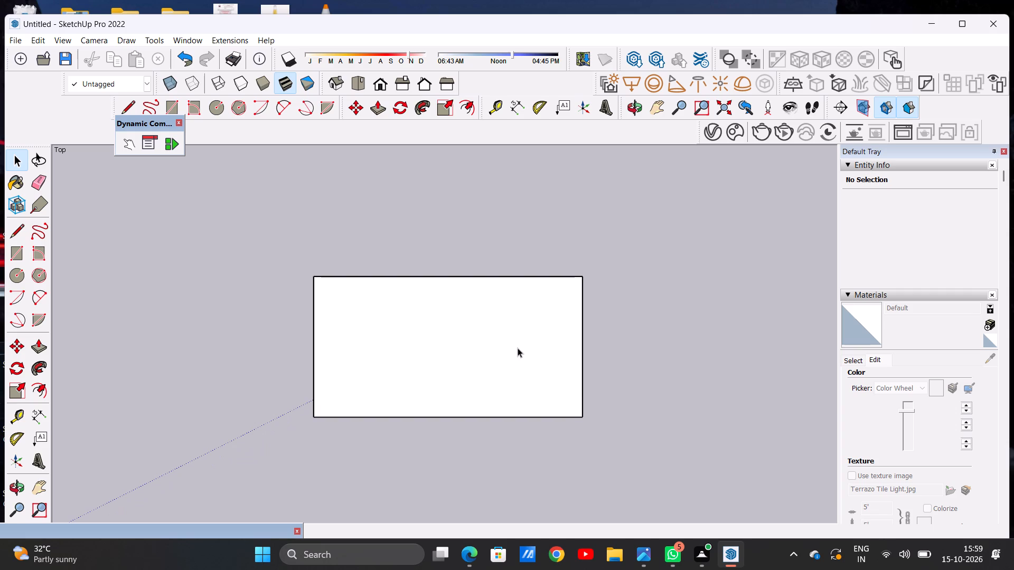
scroll(518, 348, "up", 4)
scroll(538, 289, "up", 9)
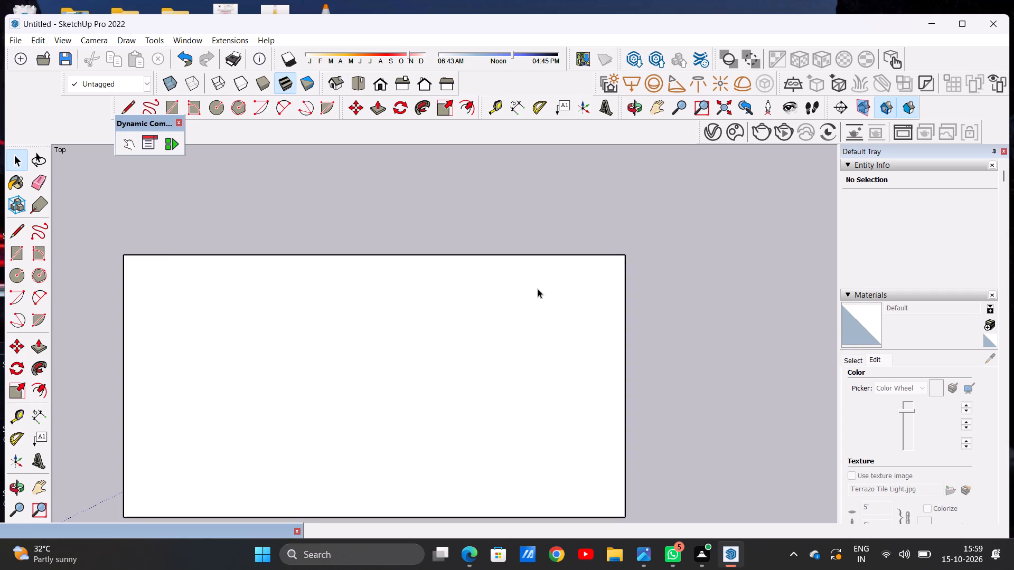
scroll(538, 289, "down", 4)
scroll(536, 303, "up", 2)
key("r")
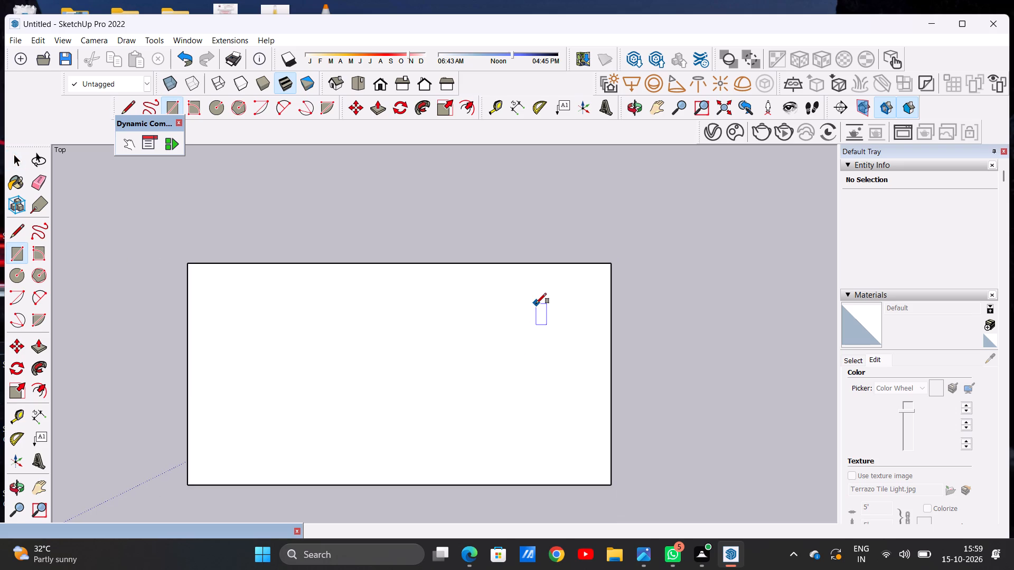
left_click(188, 265)
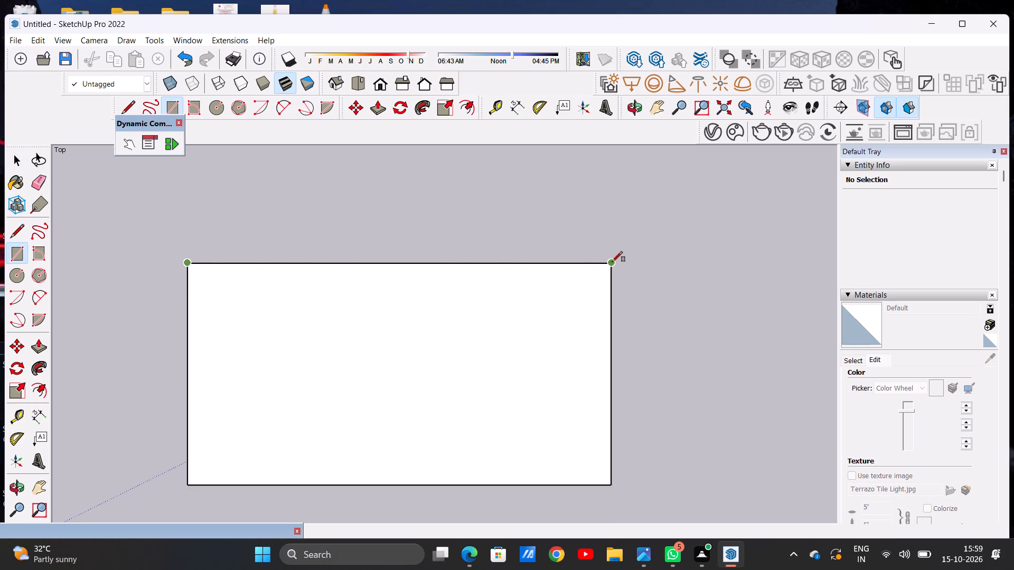
left_click(612, 262)
left_click(617, 176)
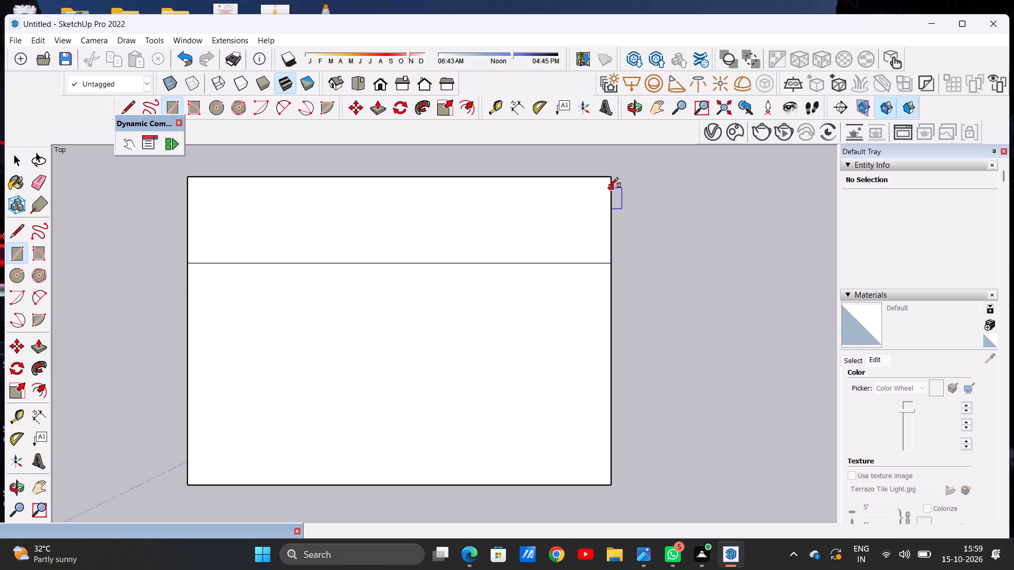
Draw another rectangle against the right side of both faces, spanning their combined height and extending along the red axis.
left_click(613, 174)
left_click(613, 483)
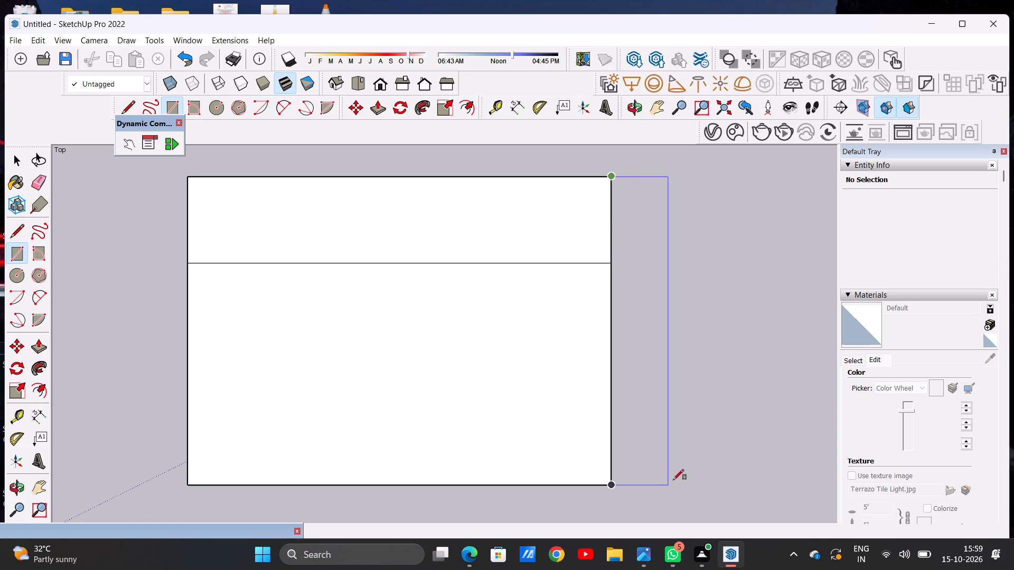
left_click(784, 480)
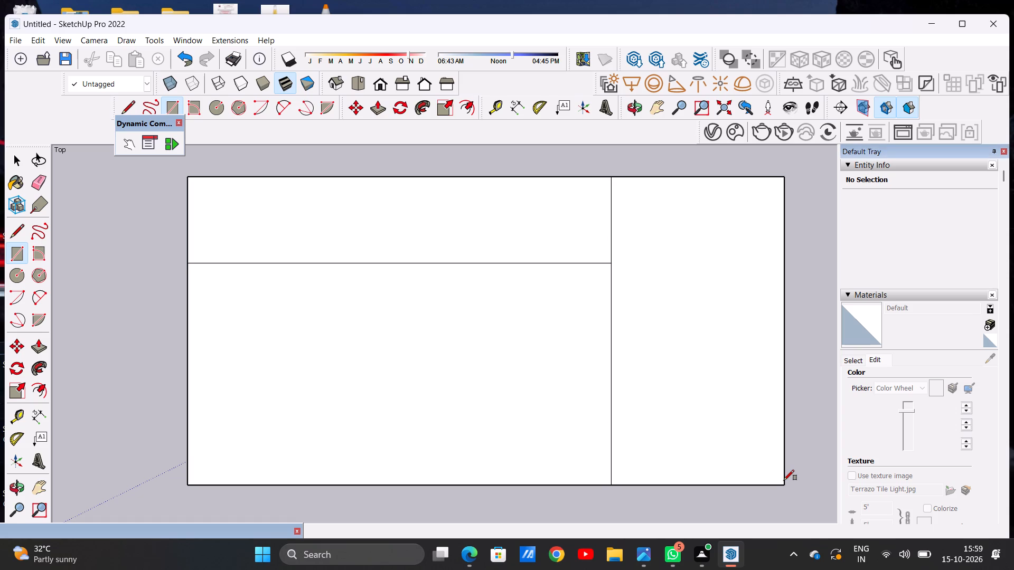
key("space")
Erase the inner dividing lines between the three rectangles so they merge into a single face.
type("E")
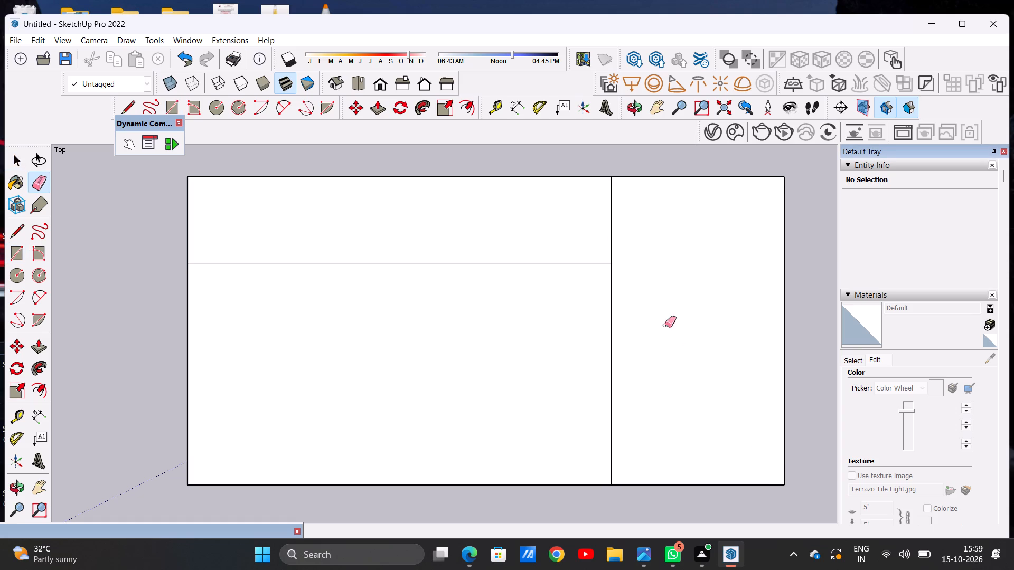
left_click_drag(590, 235, 624, 243)
left_click_drag(638, 309, 603, 319)
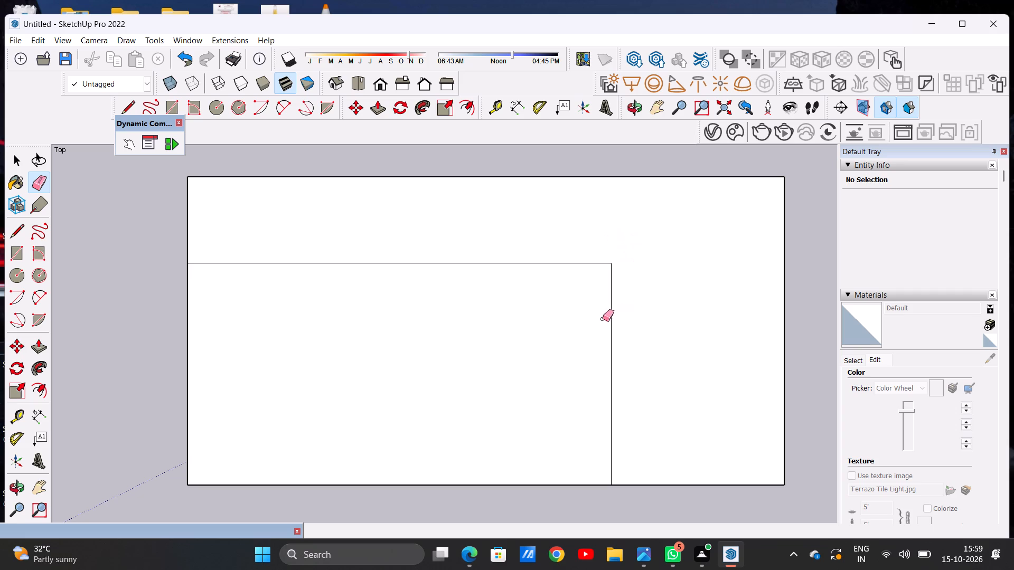
left_click_drag(603, 319, 598, 320)
left_click_drag(571, 264, 571, 278)
key("space")
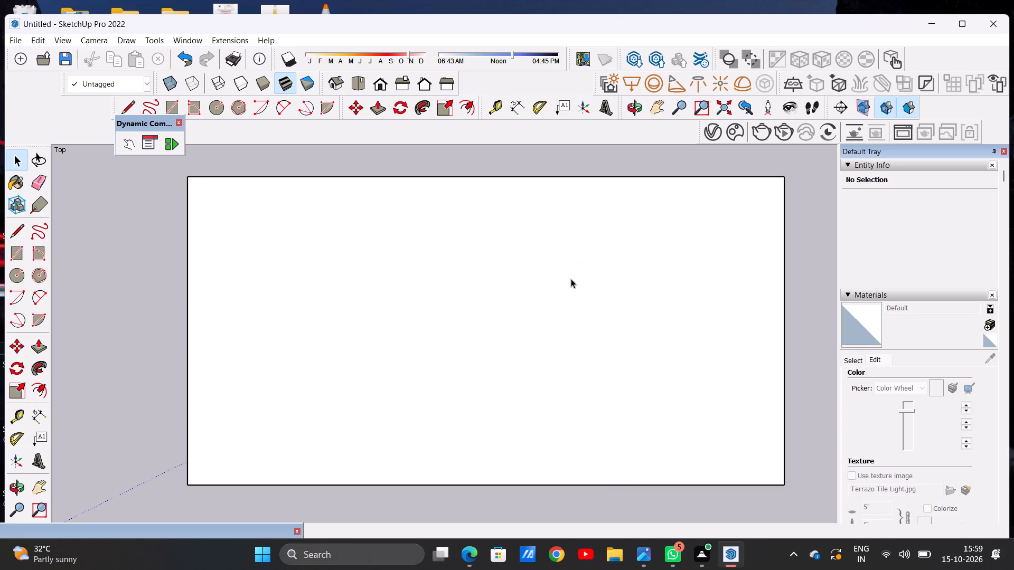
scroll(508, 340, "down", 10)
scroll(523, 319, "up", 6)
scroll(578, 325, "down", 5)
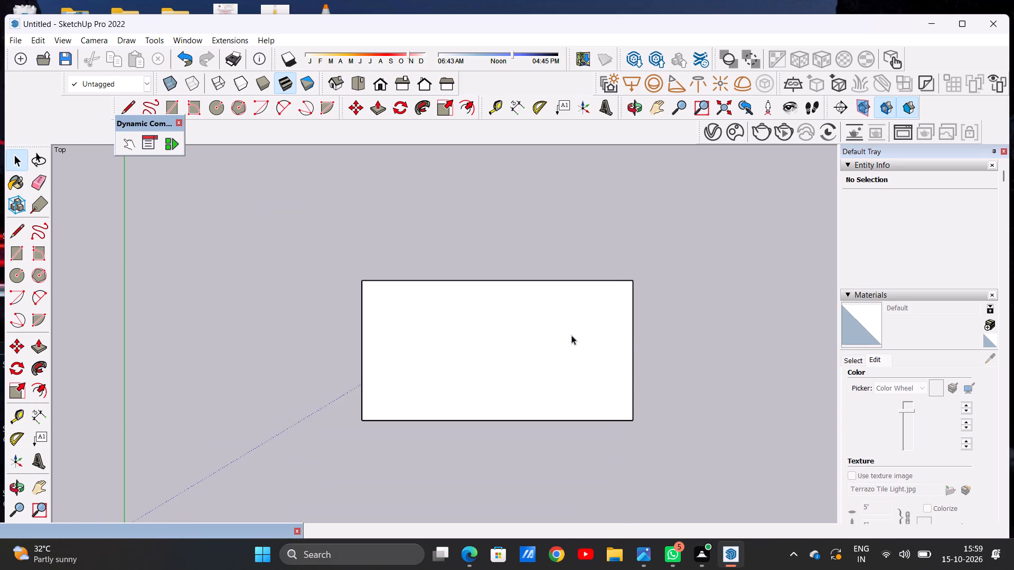
Push/Pull the merged rectangular face upward by 9" to give the base slab its thickness.
scroll(535, 353, "down", 2)
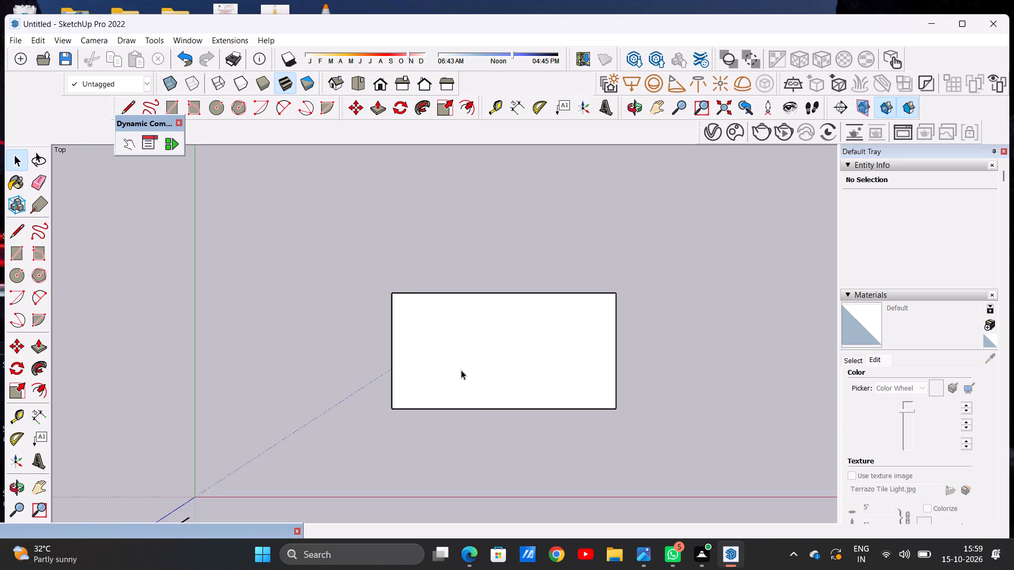
scroll(461, 374, "up", 2)
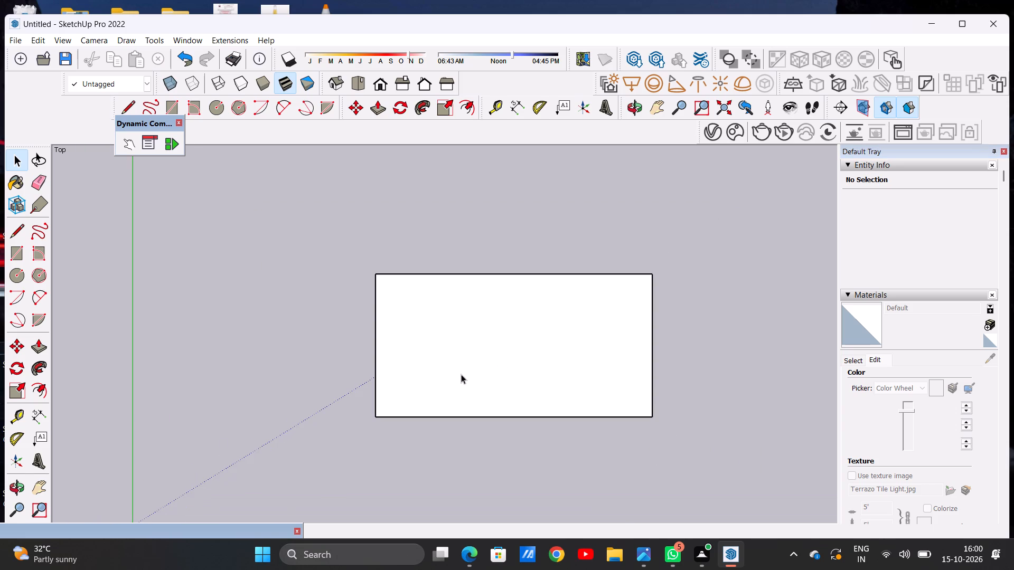
scroll(514, 389, "up", 1)
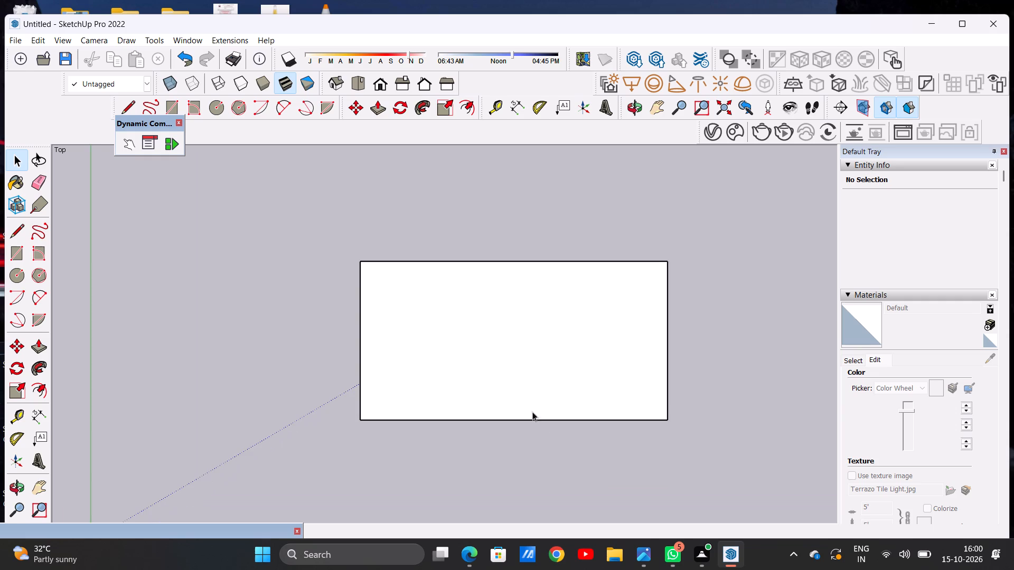
middle_click_drag(547, 432, 547, 273)
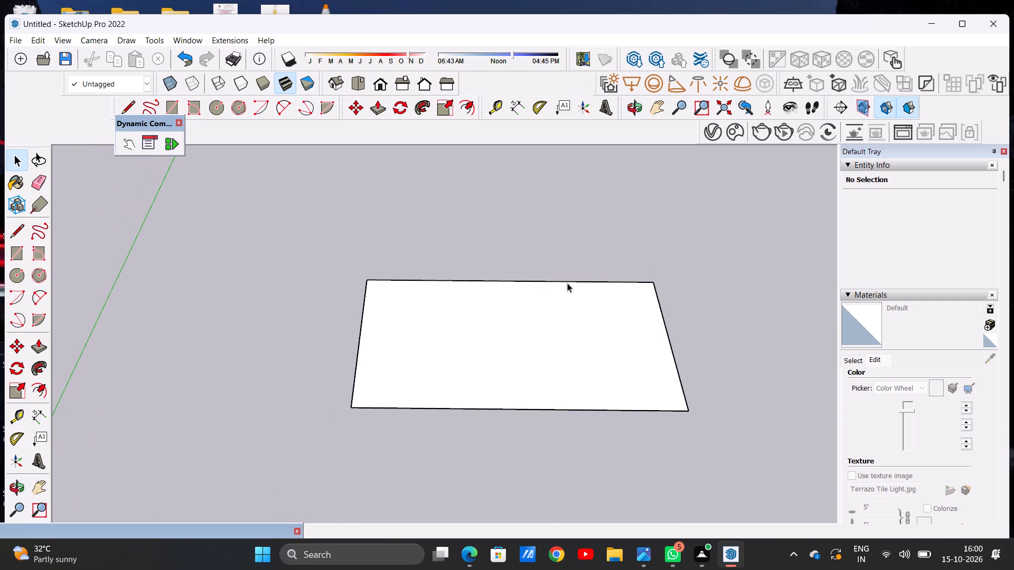
scroll(668, 400, "up", 1)
key("p")
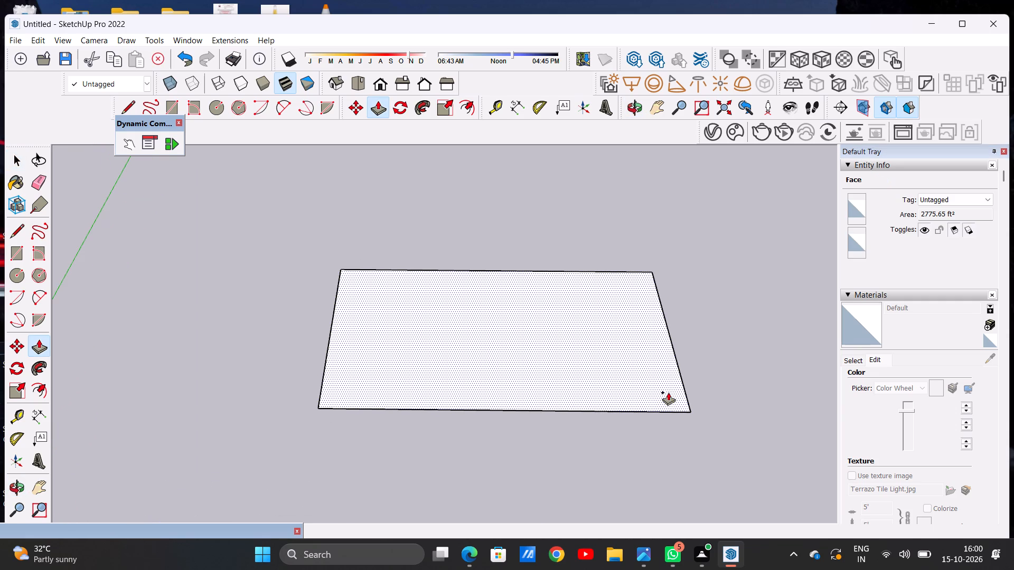
left_click(668, 392)
key("9")
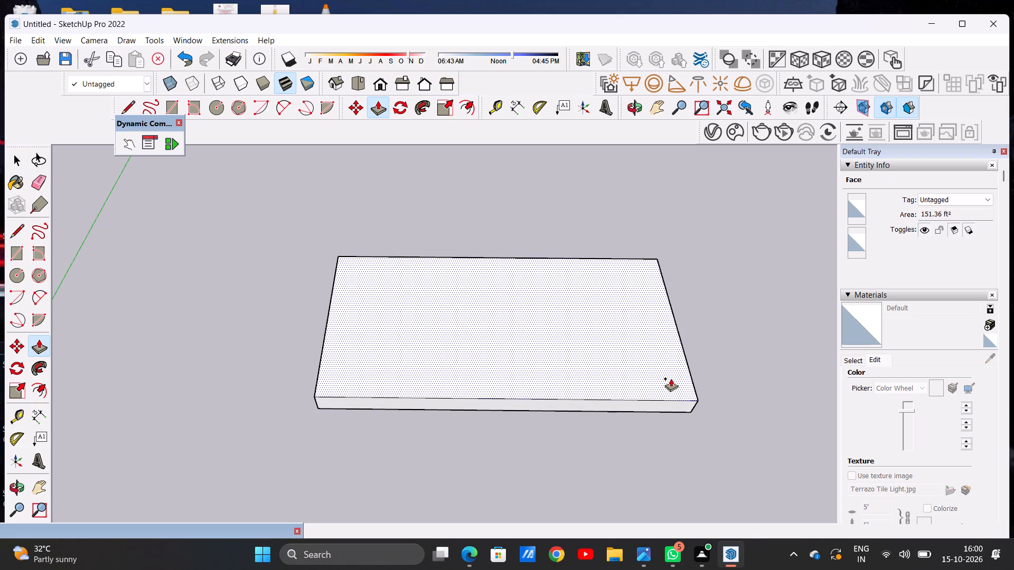
key("shift+quotedbl")
key("Return")
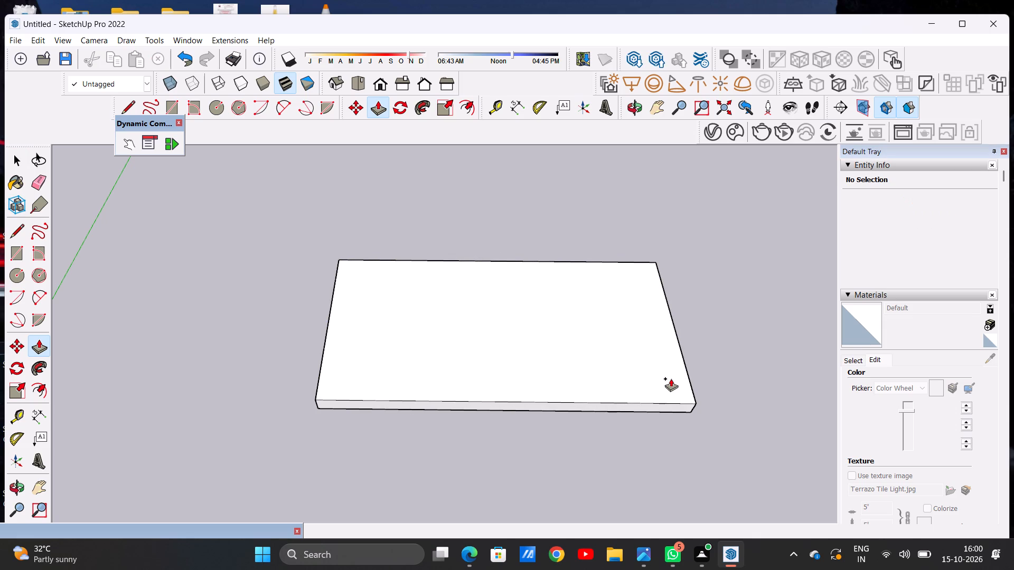
key("space")
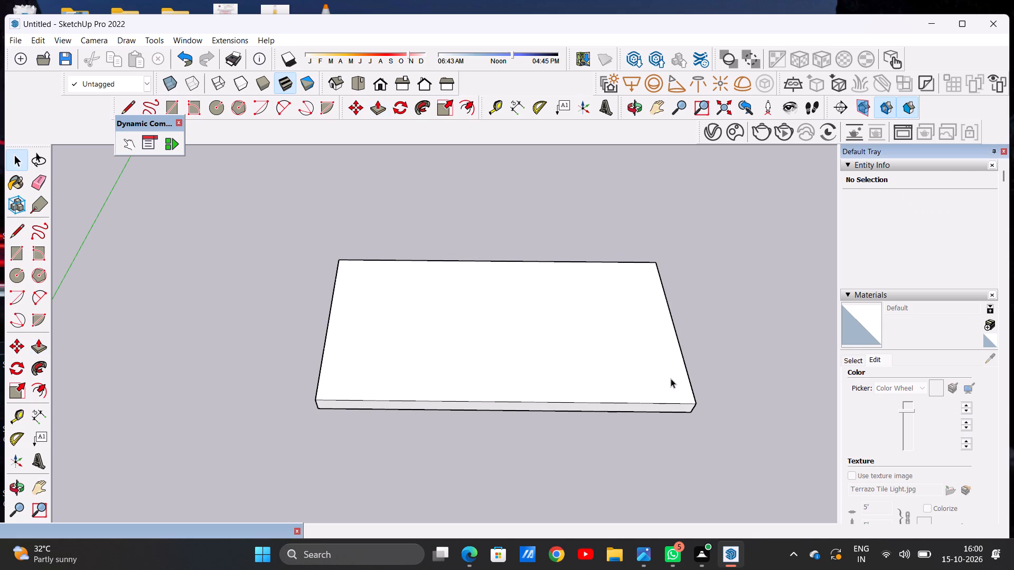
Offset the slab's top face edges inward to form a narrow border strip around the whole perimeter.
scroll(517, 405, "down", 5)
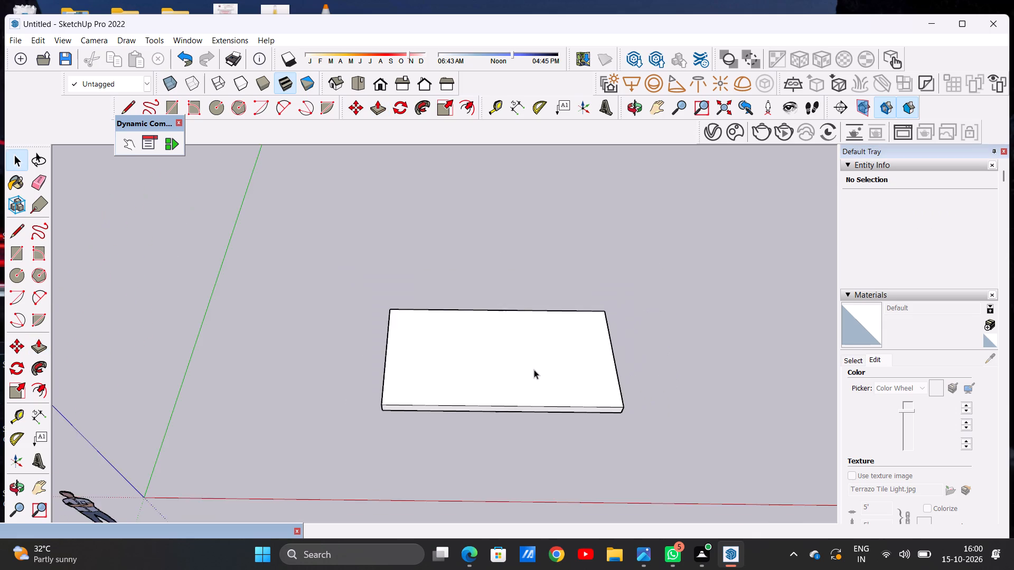
scroll(537, 360, "up", 7)
middle_click_drag(544, 345, 544, 433)
scroll(546, 384, "down", 6)
middle_click_drag(546, 384, 546, 402)
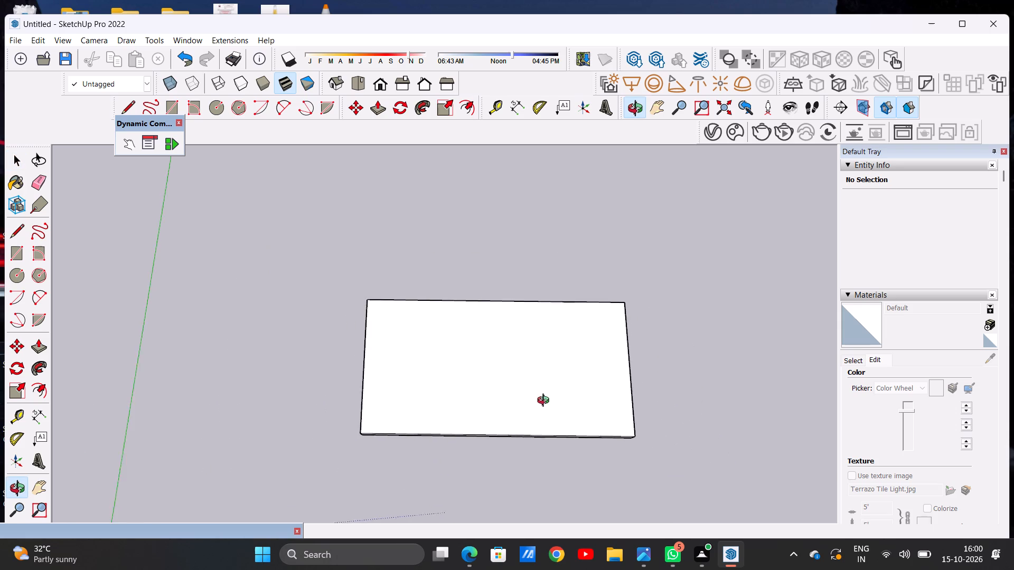
middle_click_drag(546, 402, 546, 424)
scroll(551, 386, "up", 5)
type("OF")
left_click(449, 303)
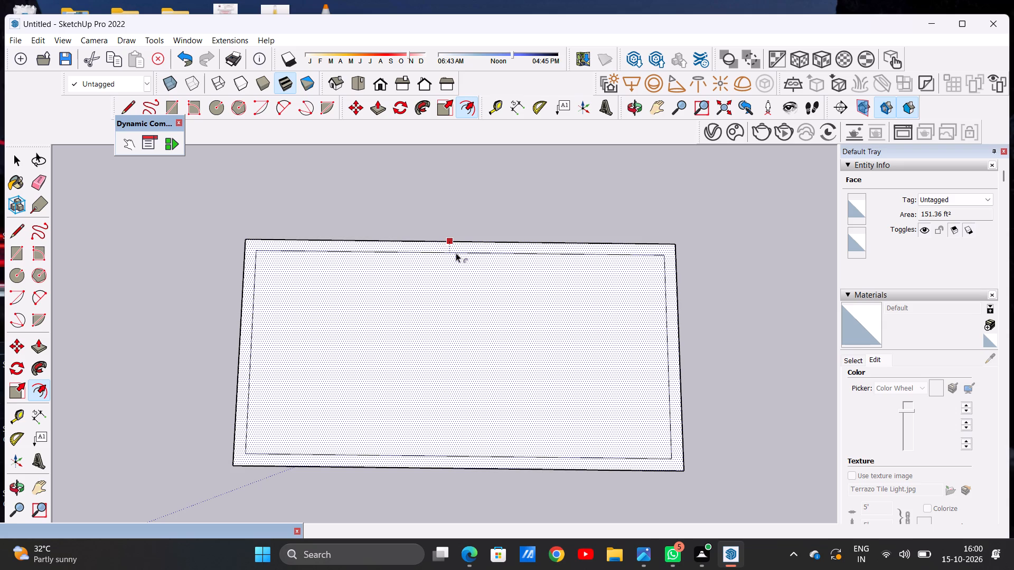
left_click(456, 253)
key("space")
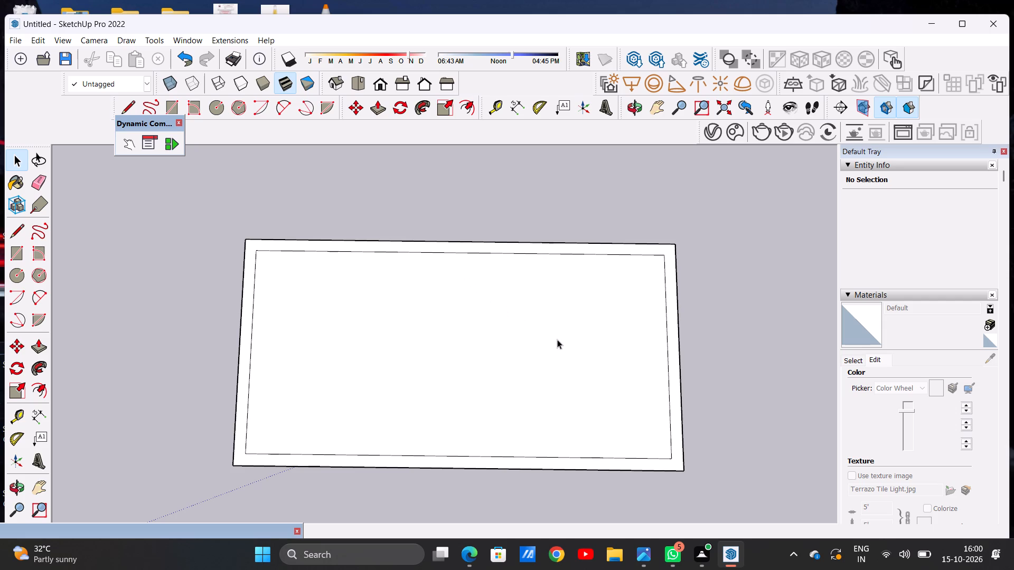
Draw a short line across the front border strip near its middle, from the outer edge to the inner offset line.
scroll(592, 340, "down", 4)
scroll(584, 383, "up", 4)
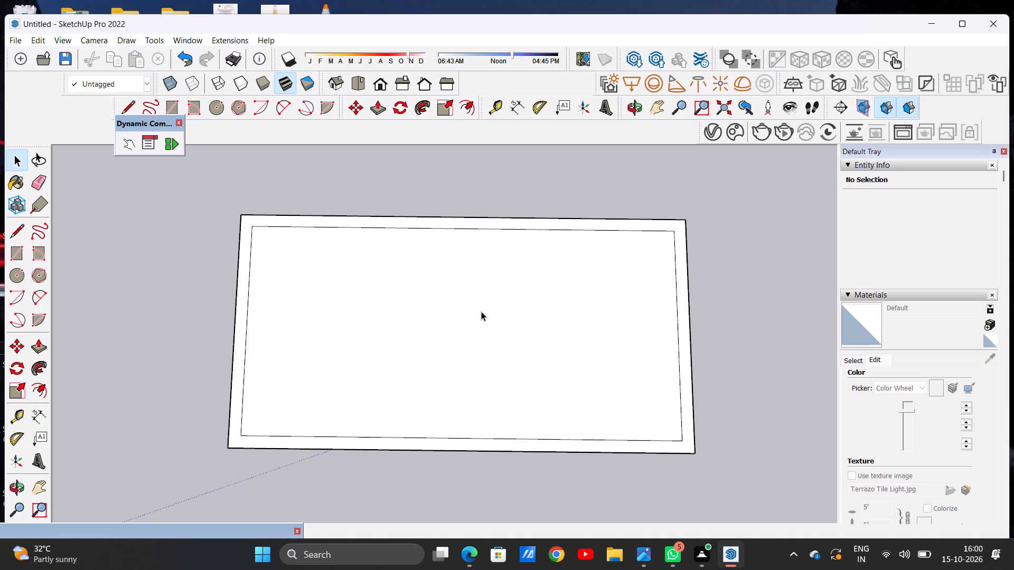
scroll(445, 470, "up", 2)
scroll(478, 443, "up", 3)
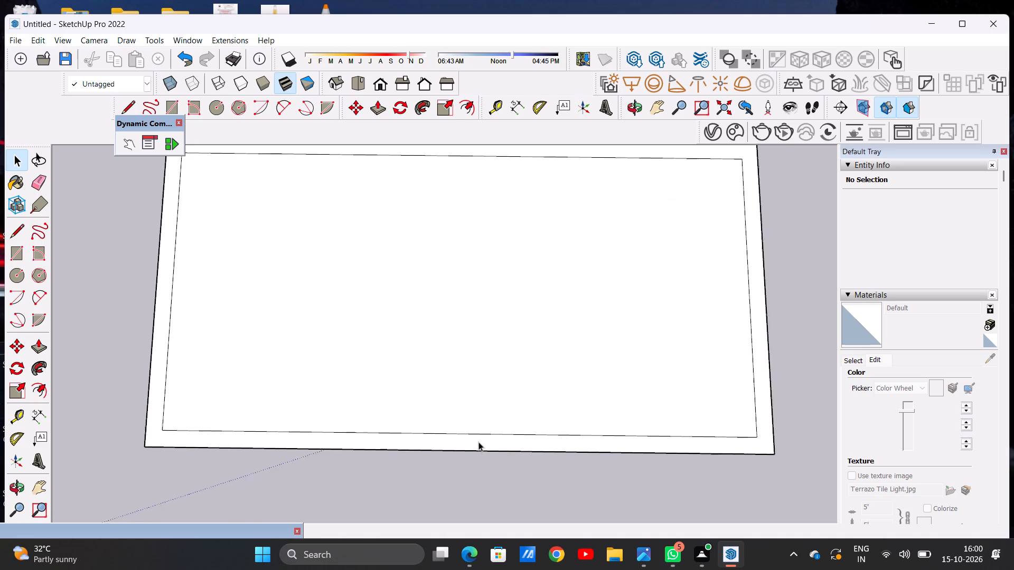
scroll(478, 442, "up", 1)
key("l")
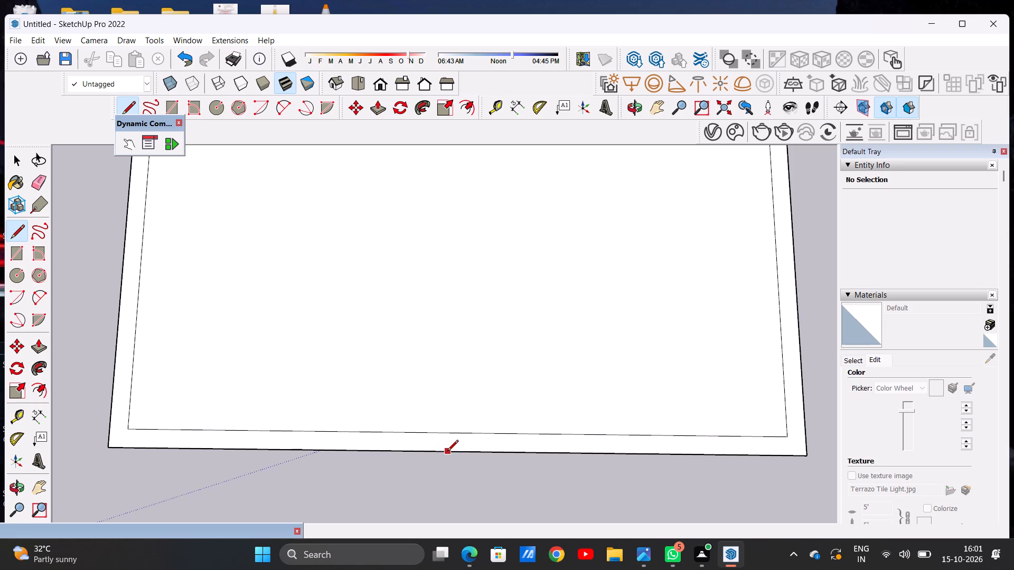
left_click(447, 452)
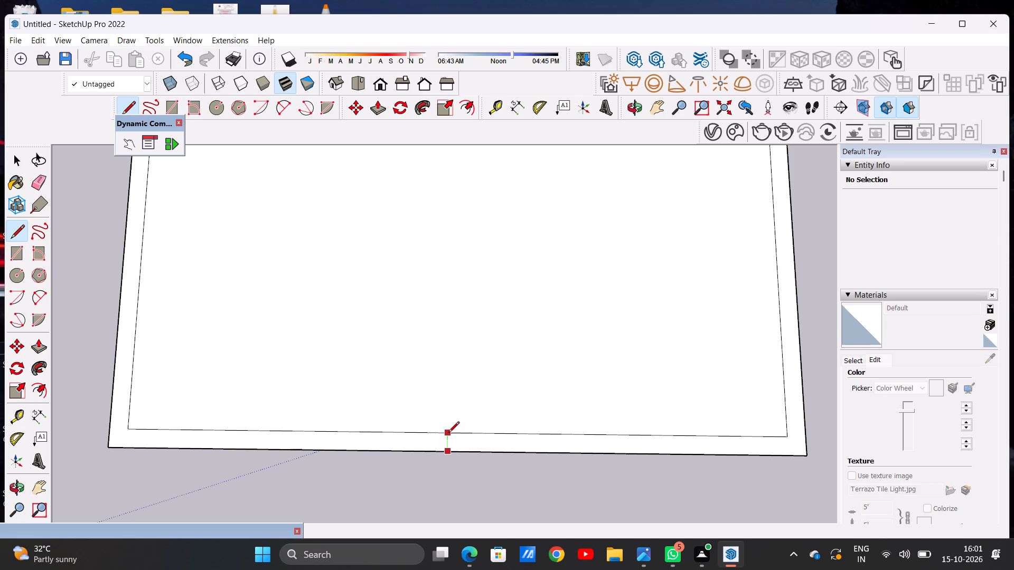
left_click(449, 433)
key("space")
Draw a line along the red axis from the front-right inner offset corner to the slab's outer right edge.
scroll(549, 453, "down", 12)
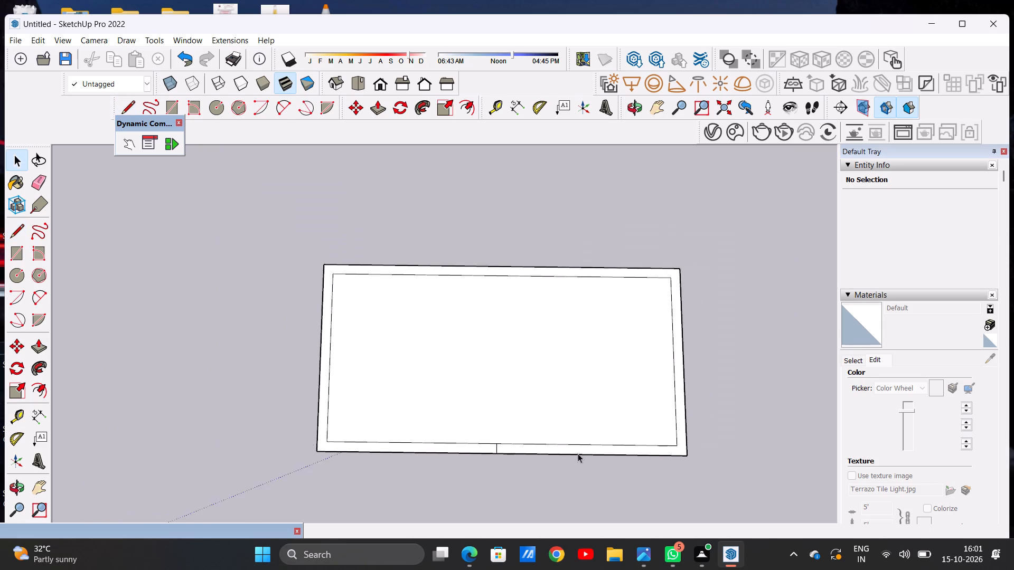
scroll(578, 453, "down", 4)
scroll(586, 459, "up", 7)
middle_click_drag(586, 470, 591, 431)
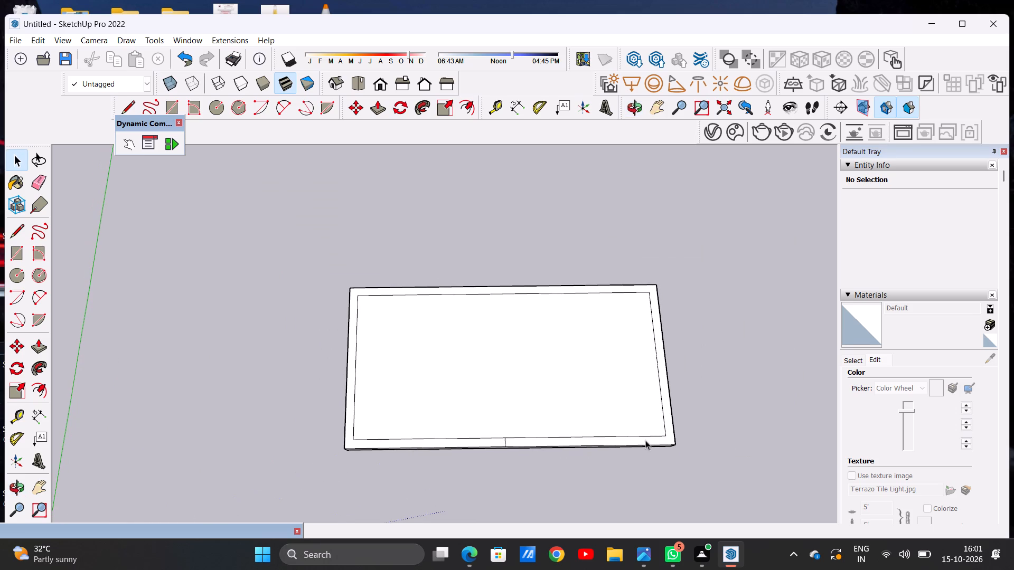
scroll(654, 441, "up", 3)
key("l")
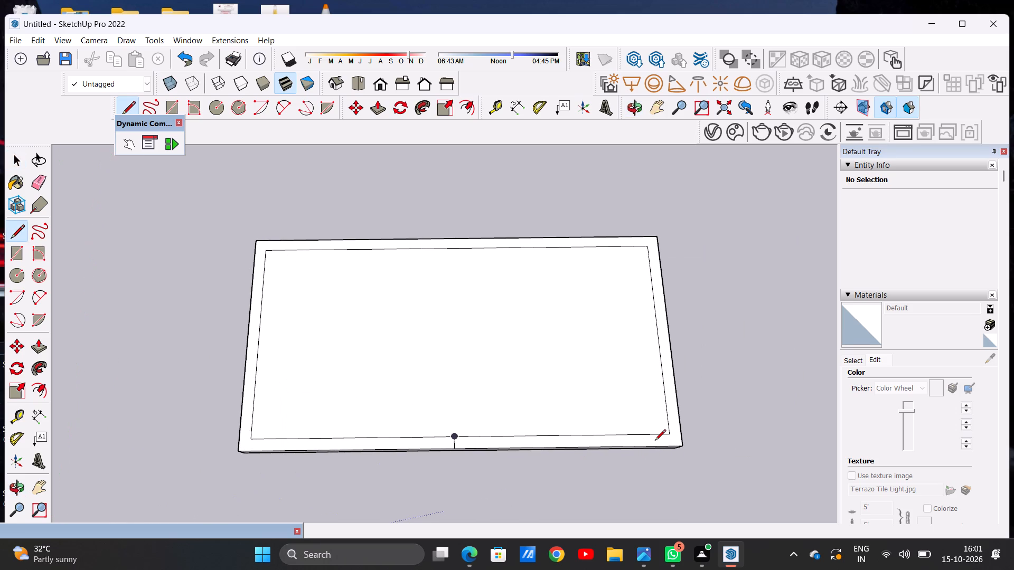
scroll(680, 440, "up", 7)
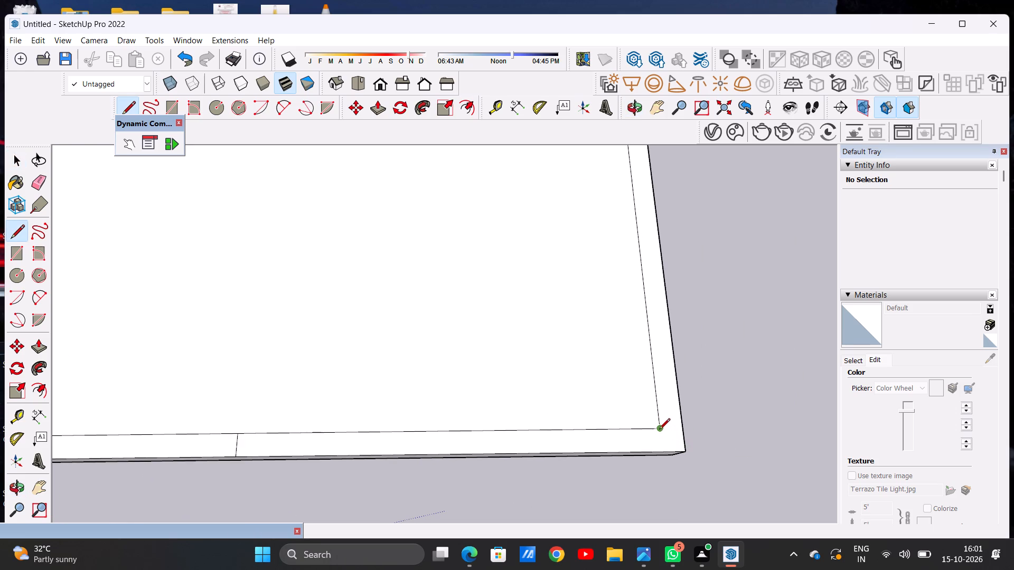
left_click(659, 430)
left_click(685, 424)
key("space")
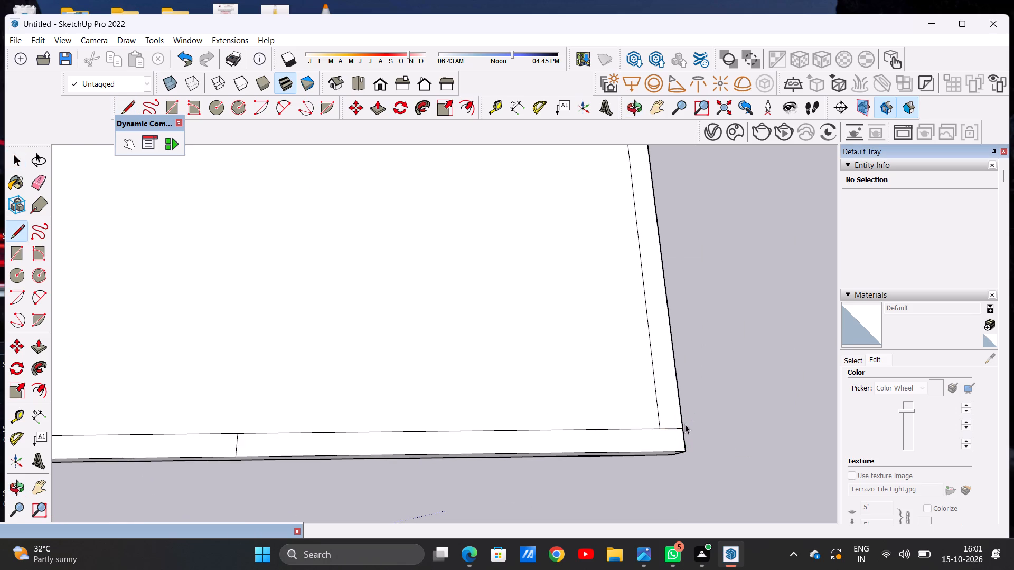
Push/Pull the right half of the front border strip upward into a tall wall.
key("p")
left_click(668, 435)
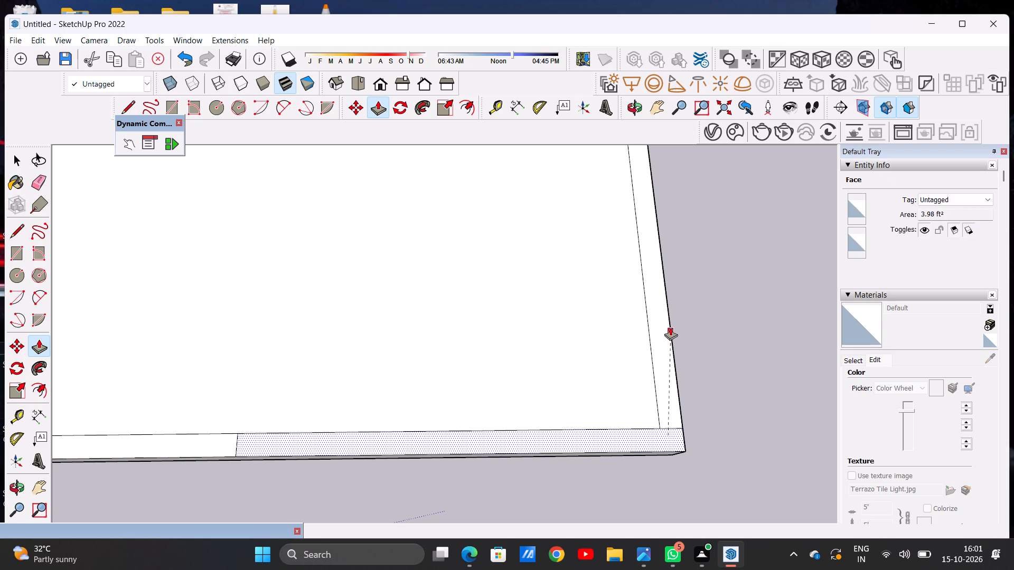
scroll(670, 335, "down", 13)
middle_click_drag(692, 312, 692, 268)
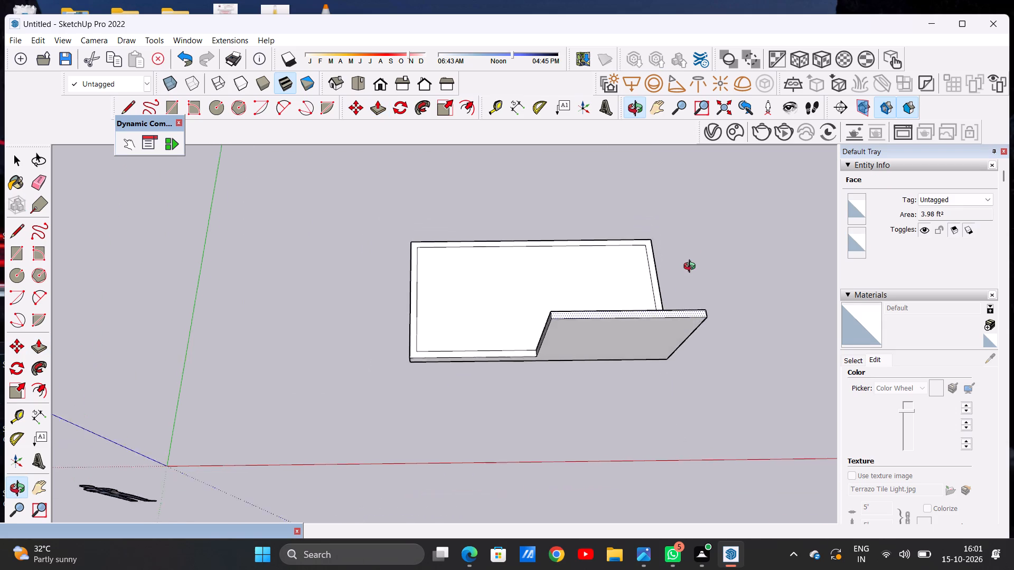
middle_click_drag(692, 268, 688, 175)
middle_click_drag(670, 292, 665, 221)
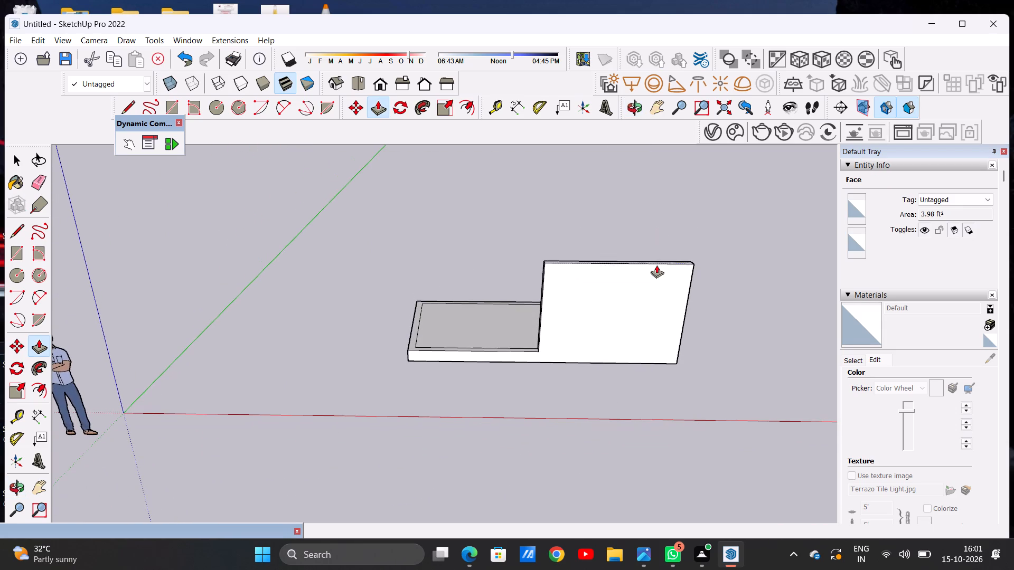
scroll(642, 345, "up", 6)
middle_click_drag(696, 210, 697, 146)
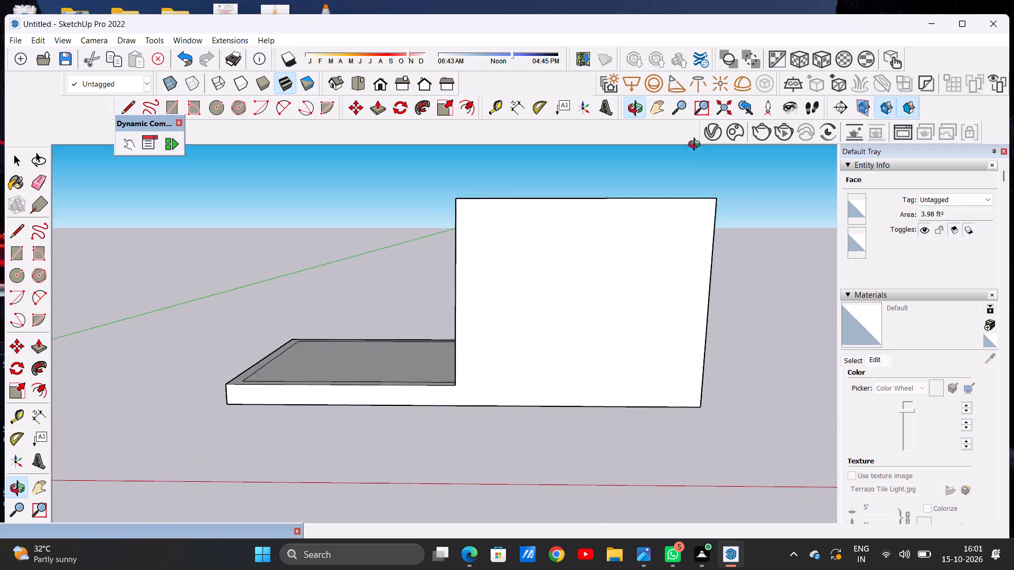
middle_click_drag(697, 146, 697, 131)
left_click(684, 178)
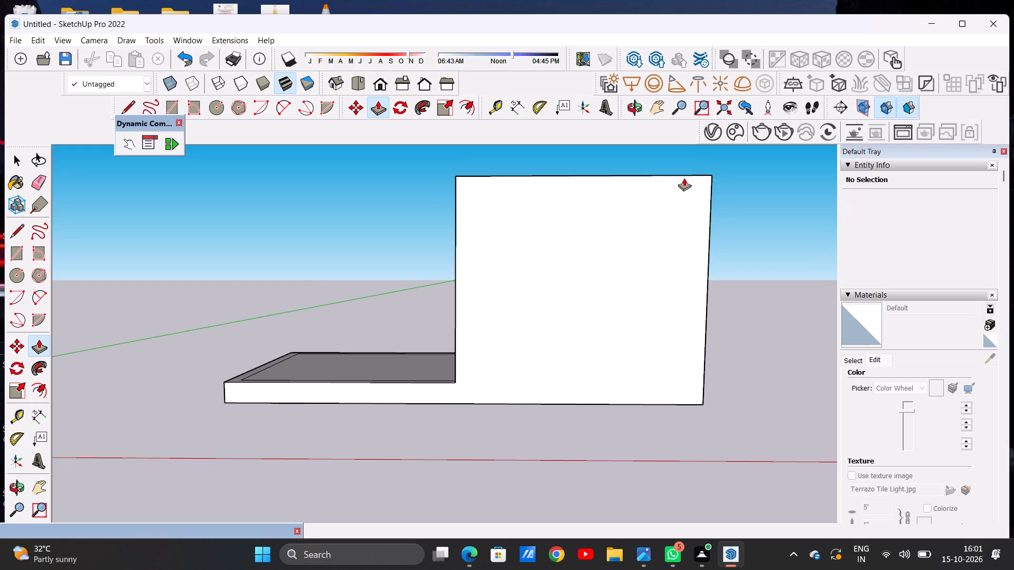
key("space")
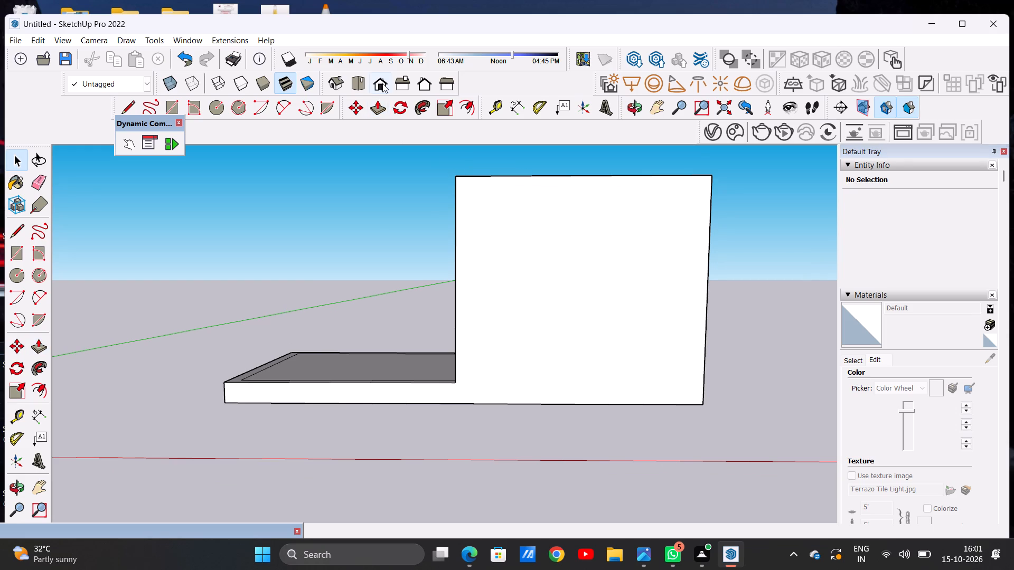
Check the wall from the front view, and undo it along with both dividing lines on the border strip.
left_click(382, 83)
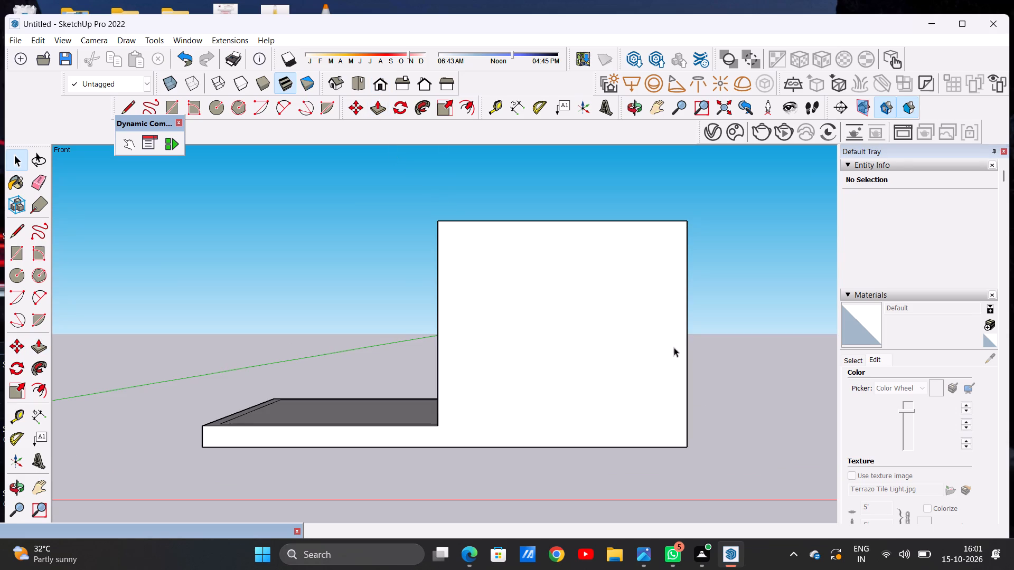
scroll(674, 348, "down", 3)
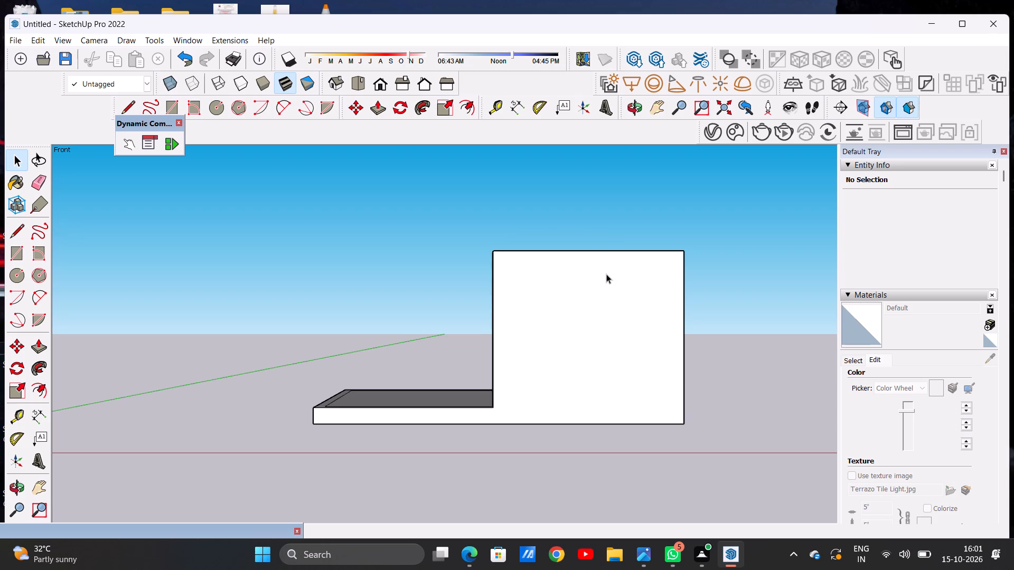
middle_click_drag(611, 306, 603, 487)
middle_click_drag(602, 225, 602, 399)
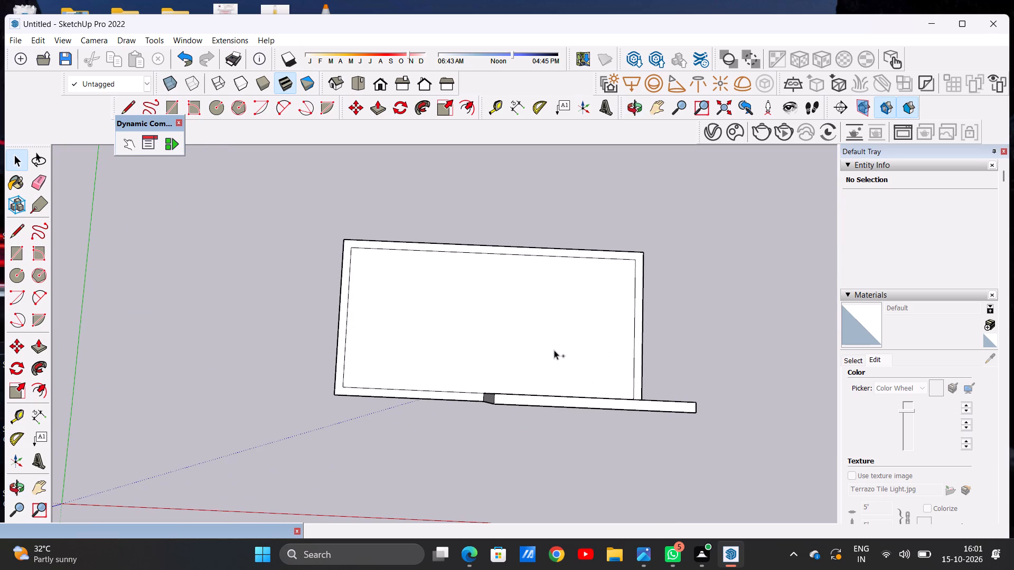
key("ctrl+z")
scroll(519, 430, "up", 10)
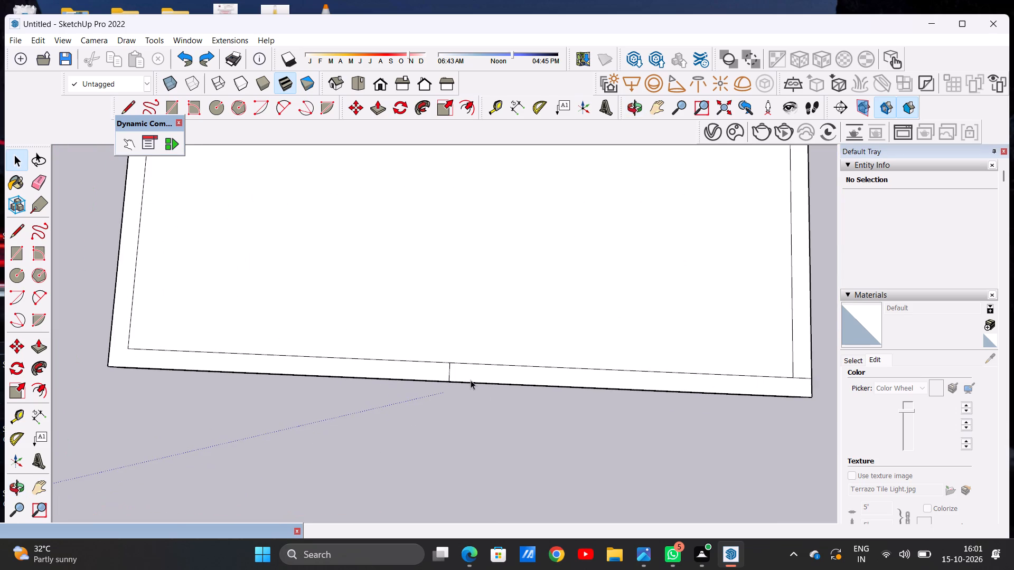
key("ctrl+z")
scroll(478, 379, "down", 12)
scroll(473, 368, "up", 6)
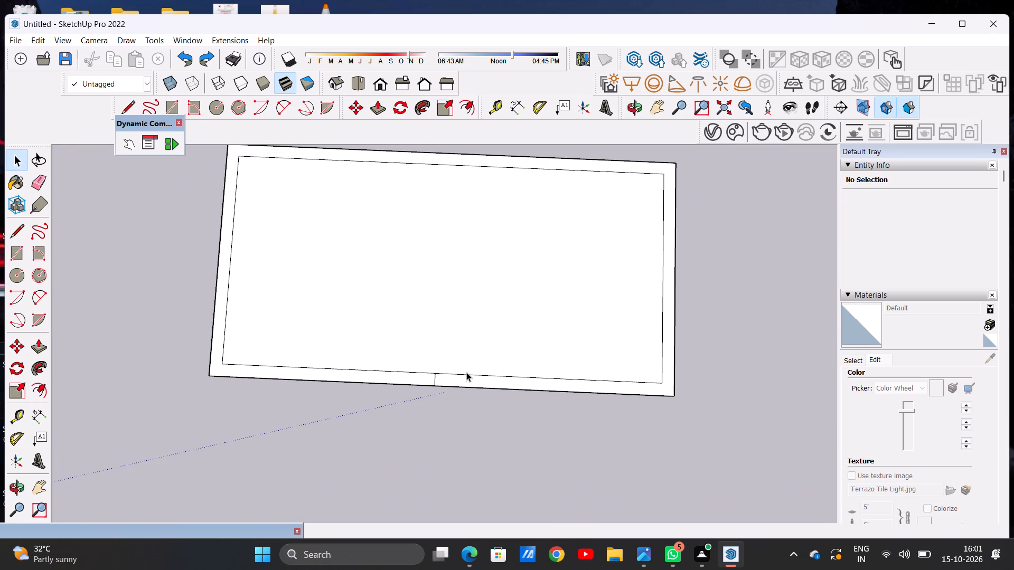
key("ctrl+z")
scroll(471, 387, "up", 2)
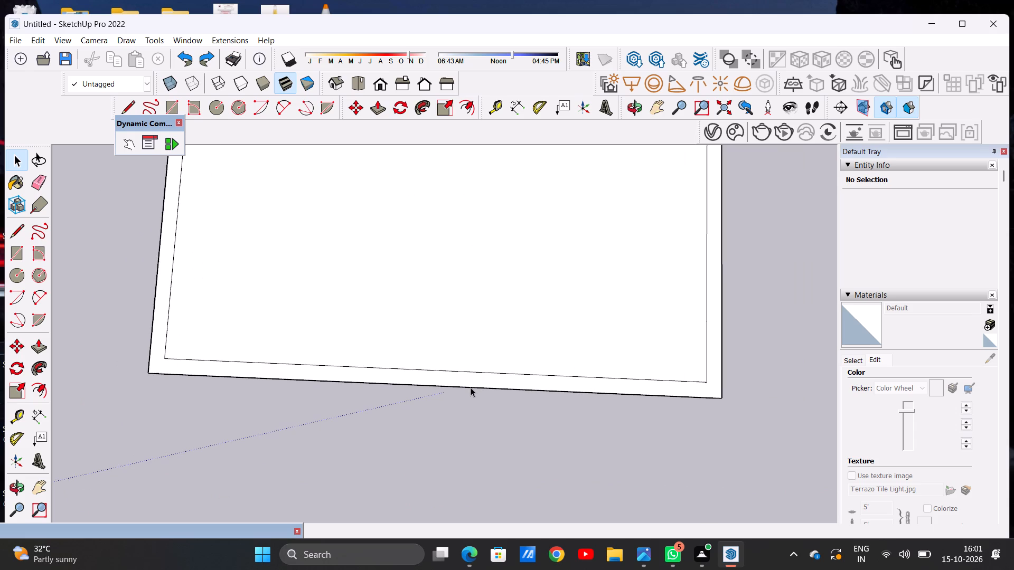
Draw a short dividing line across the front border strip near its middle, from the slab's outer edge to the inner offset line.
key("l")
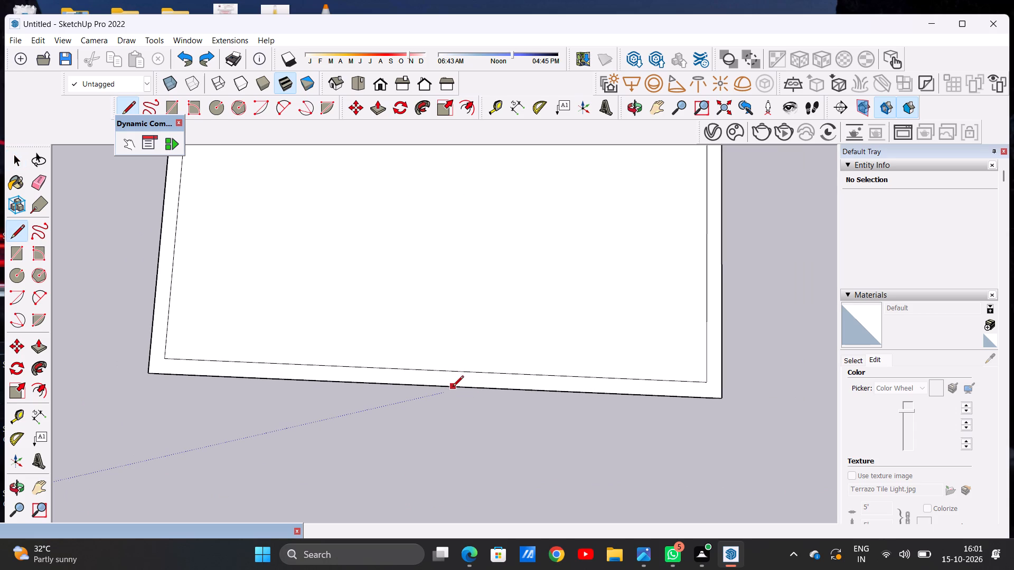
left_click(453, 387)
left_click(455, 371)
key("space")
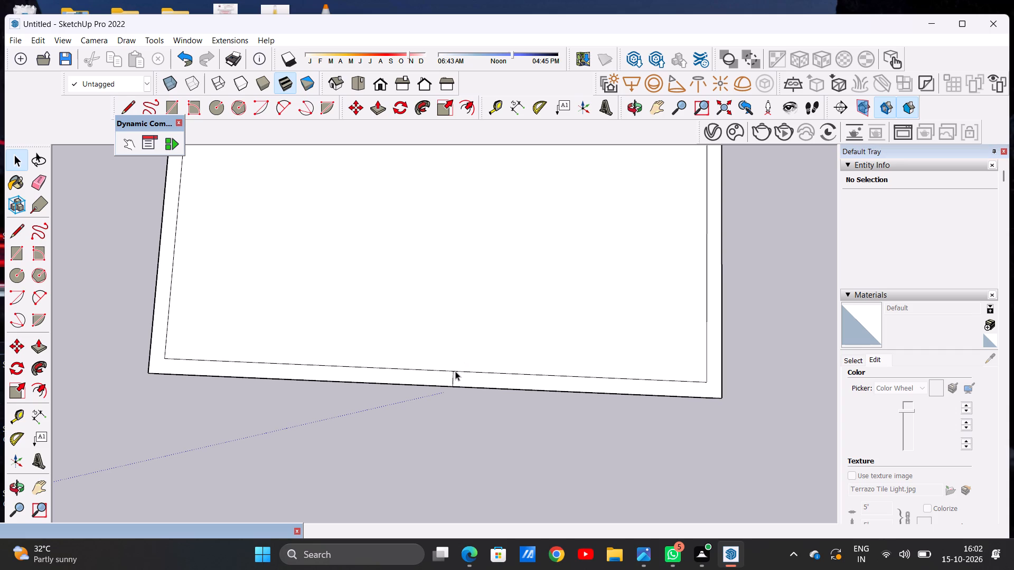
Draw a line along the red axis from the inner offset's front-right corner to the slab's outer right edge.
scroll(455, 371, "down", 2)
scroll(455, 371, "up", 1)
scroll(455, 371, "down", 13)
scroll(443, 366, "up", 5)
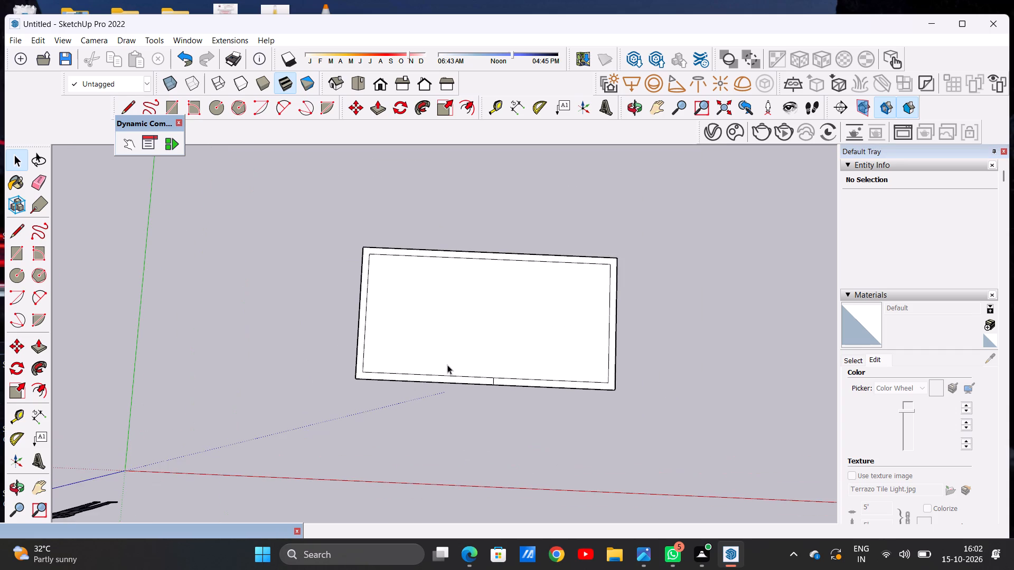
scroll(385, 345, "up", 3)
scroll(339, 336, "down", 4)
middle_click_drag(497, 395, 502, 354)
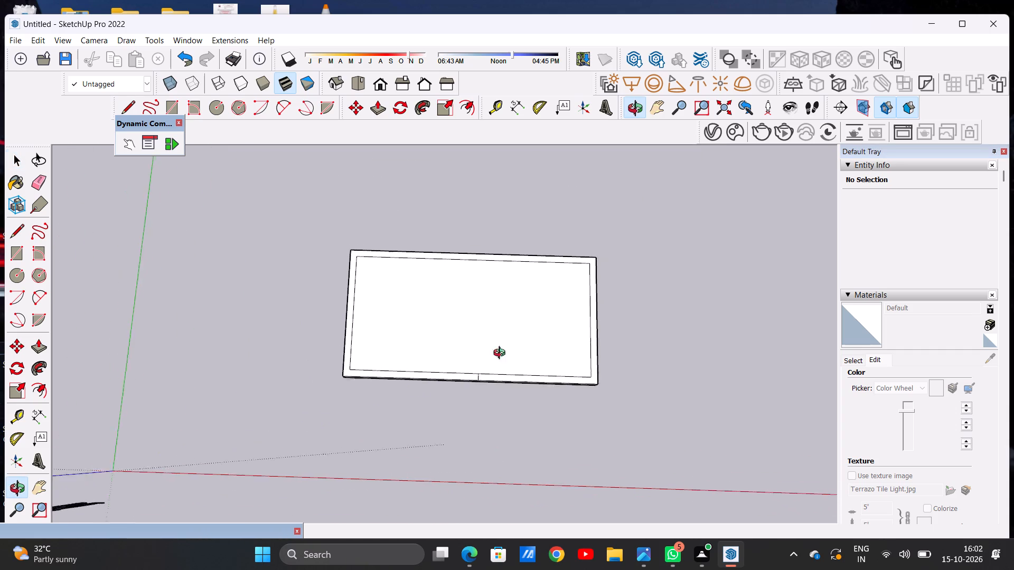
middle_click_drag(502, 354, 506, 313)
scroll(464, 270, "up", 2)
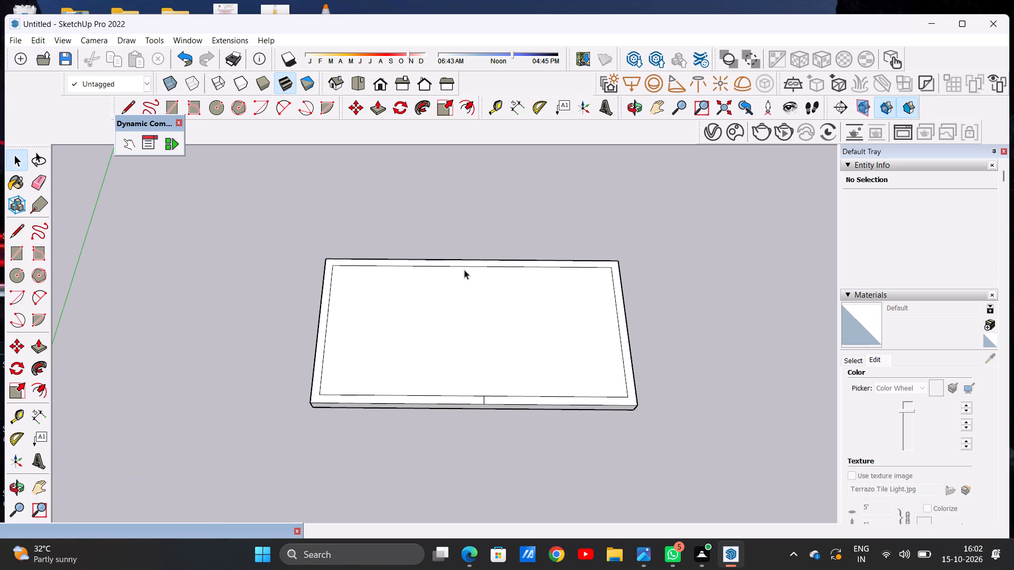
scroll(626, 401, "up", 10)
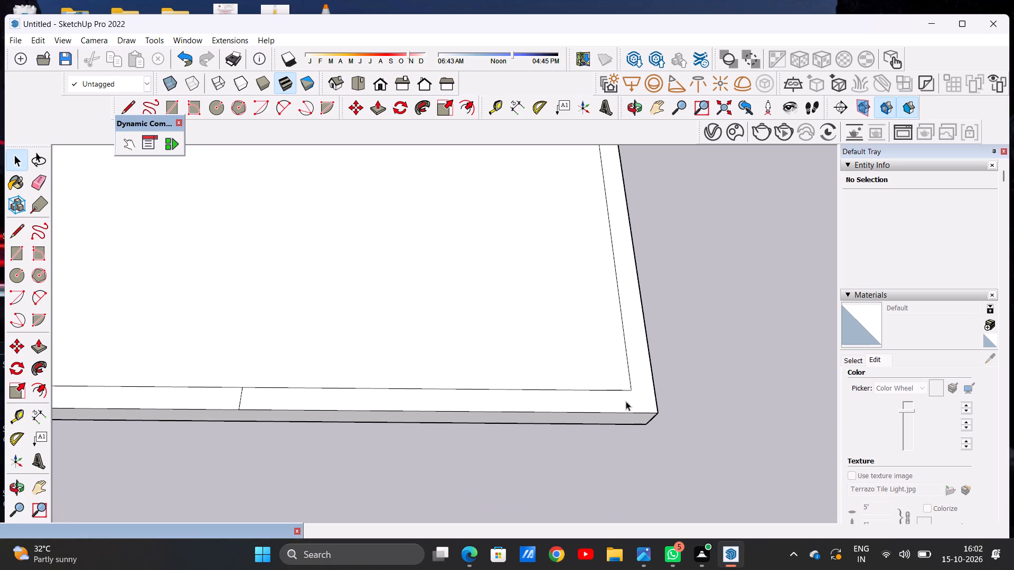
key("l")
scroll(626, 401, "up", 6)
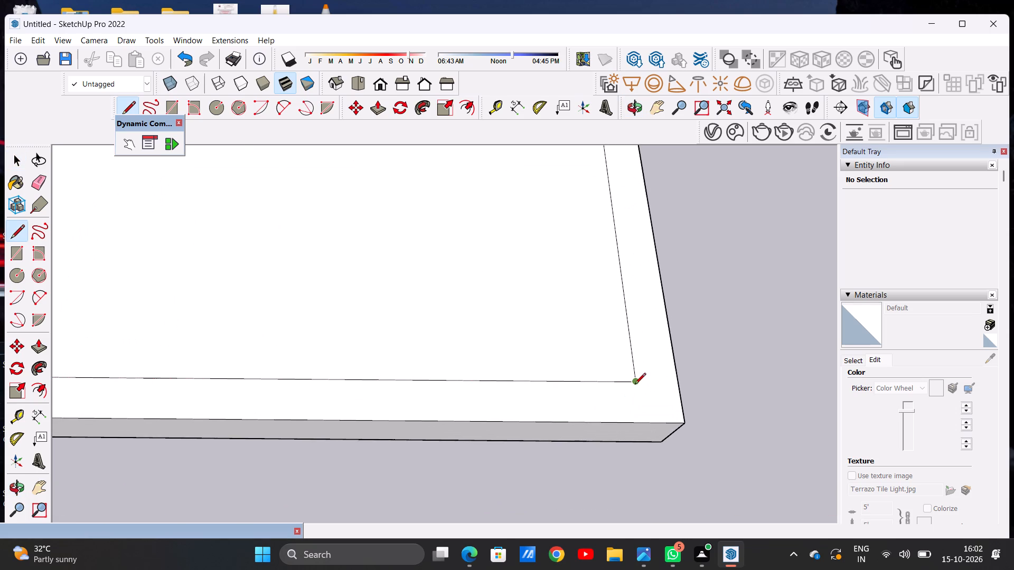
left_click(635, 385)
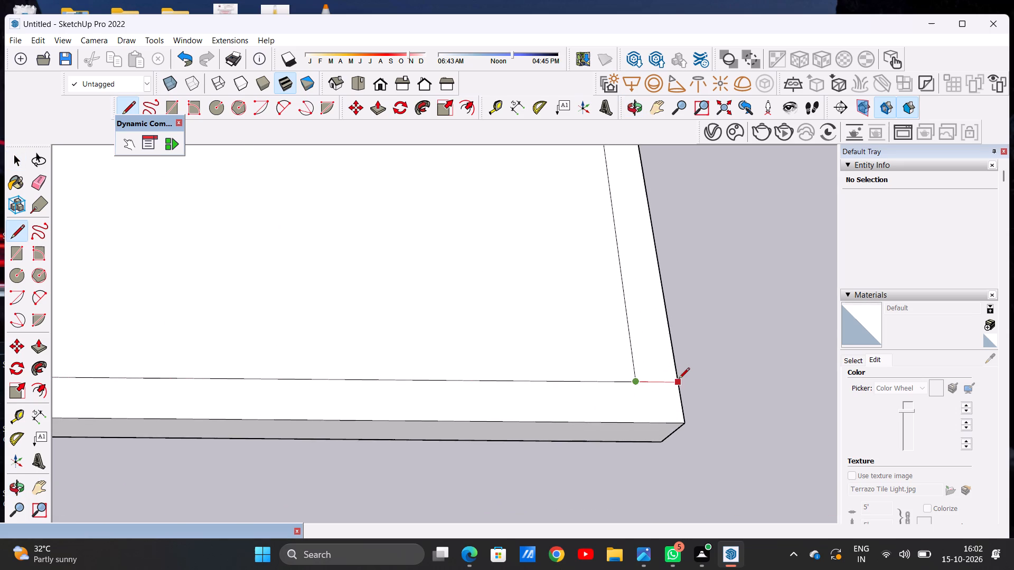
left_click(679, 379)
key("space")
scroll(550, 401, "down", 15)
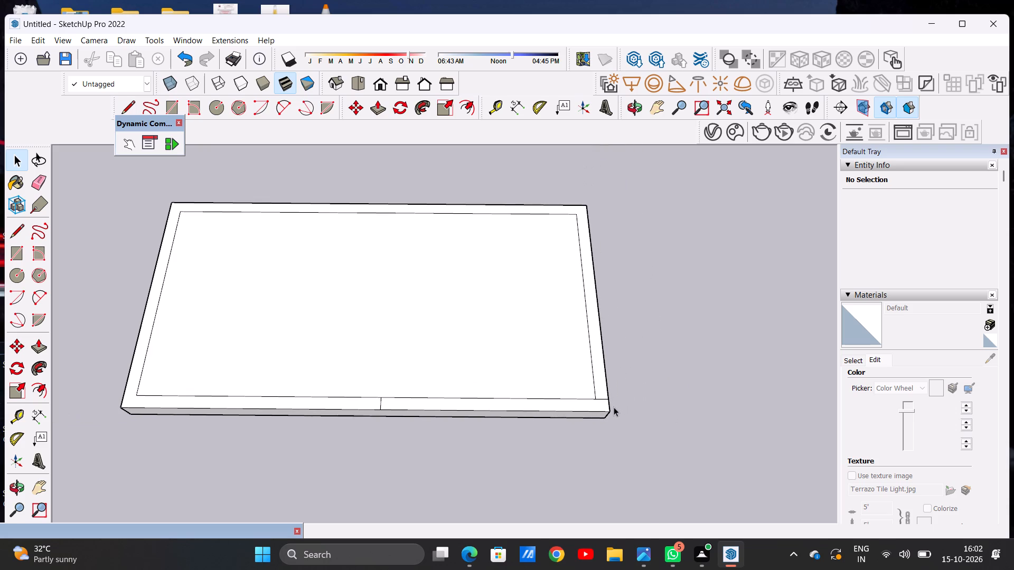
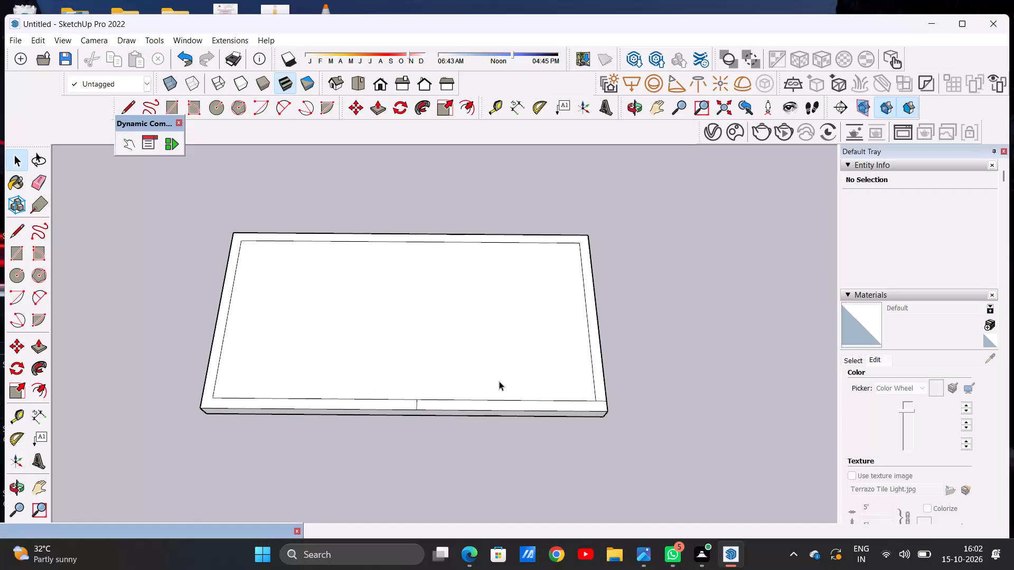
Draw a line along the red axis from the inner offset's front-left corner to the slab's outer left edge.
scroll(483, 355, "up", 3)
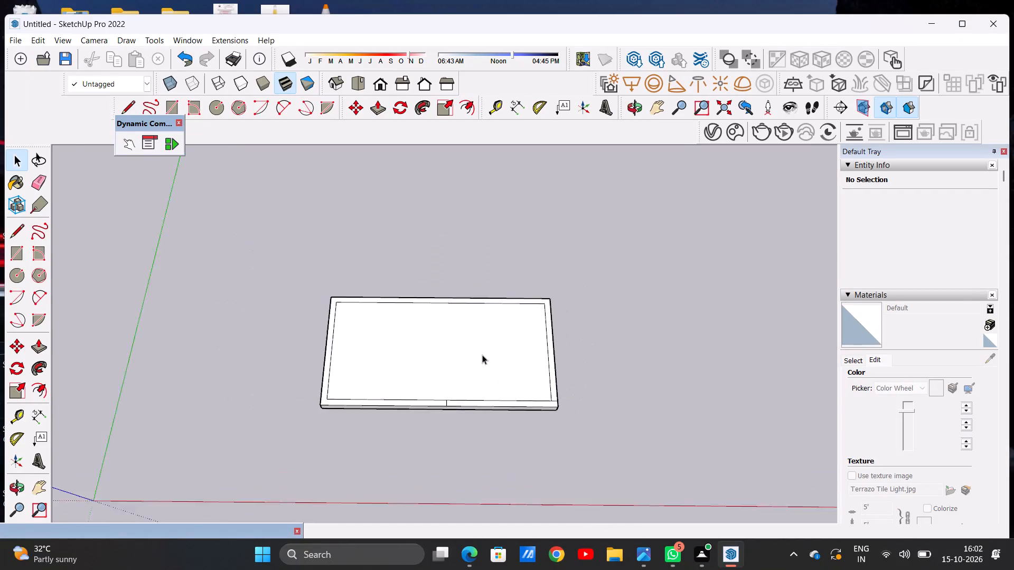
scroll(482, 355, "up", 4)
scroll(584, 373, "down", 5)
scroll(386, 435, "up", 4)
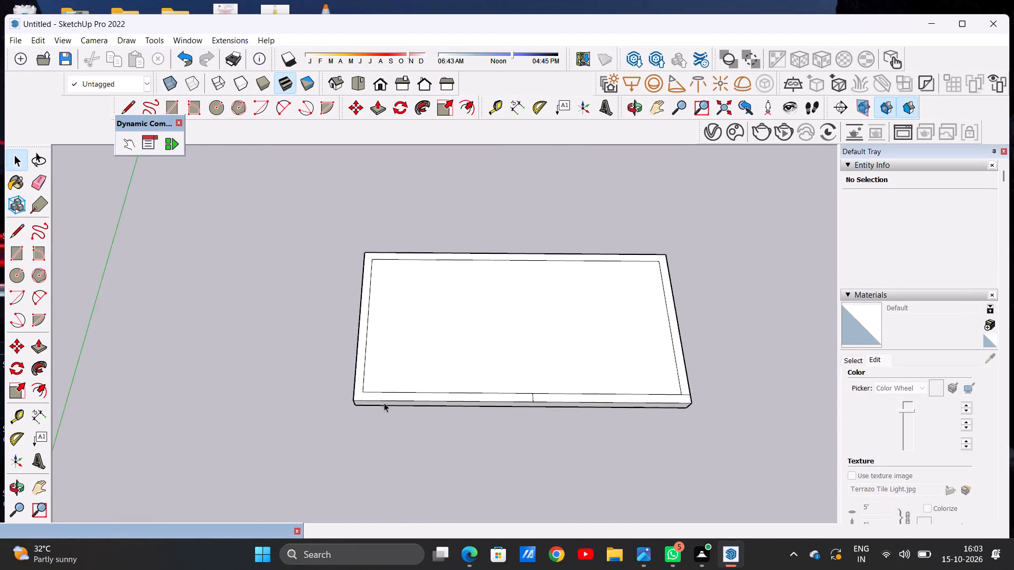
scroll(381, 388, "up", 7)
middle_click_drag(361, 398, 354, 416)
scroll(387, 410, "up", 5)
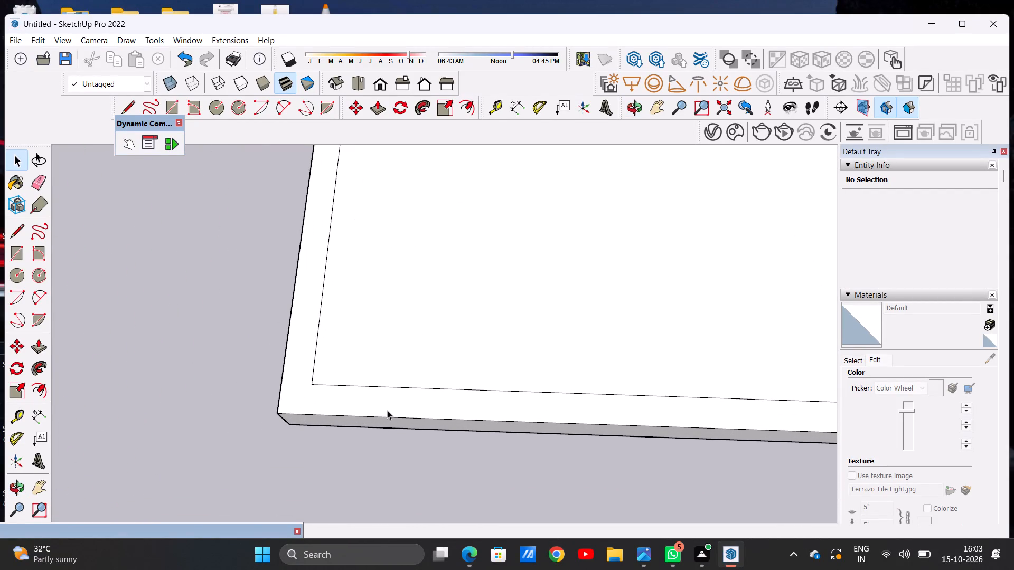
key("l")
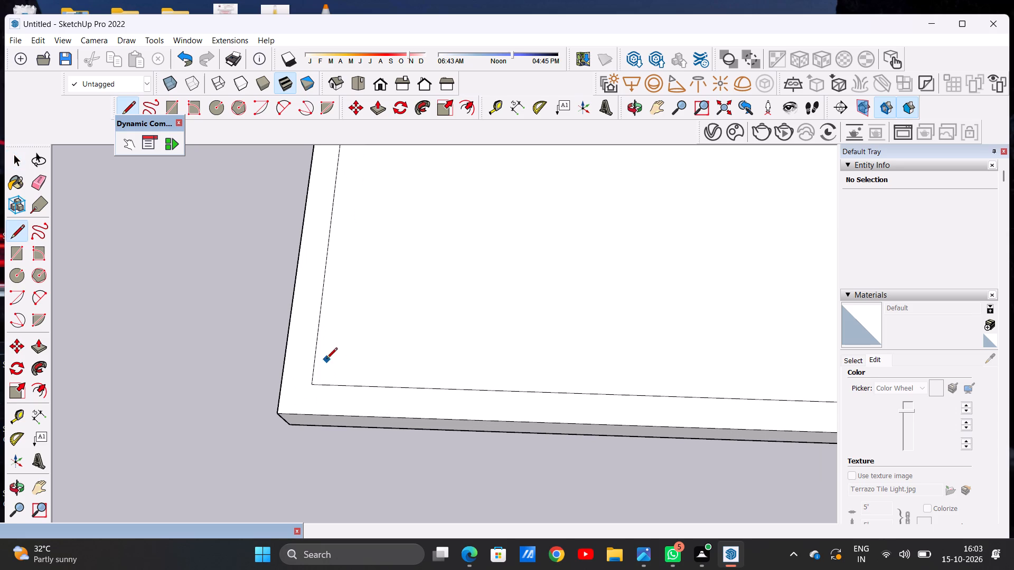
scroll(307, 379, "up", 9)
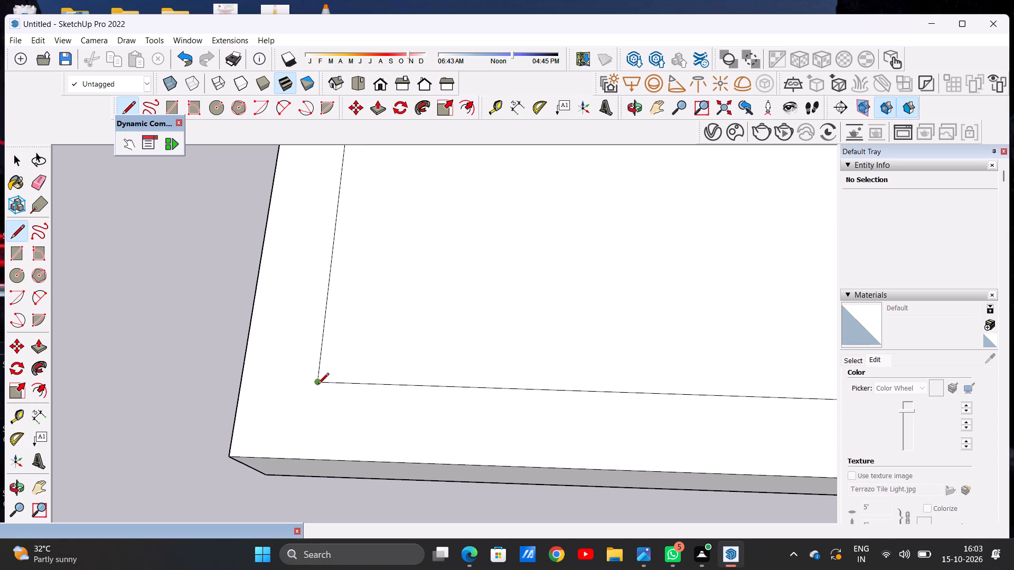
left_click(318, 385)
left_click(239, 383)
key("space")
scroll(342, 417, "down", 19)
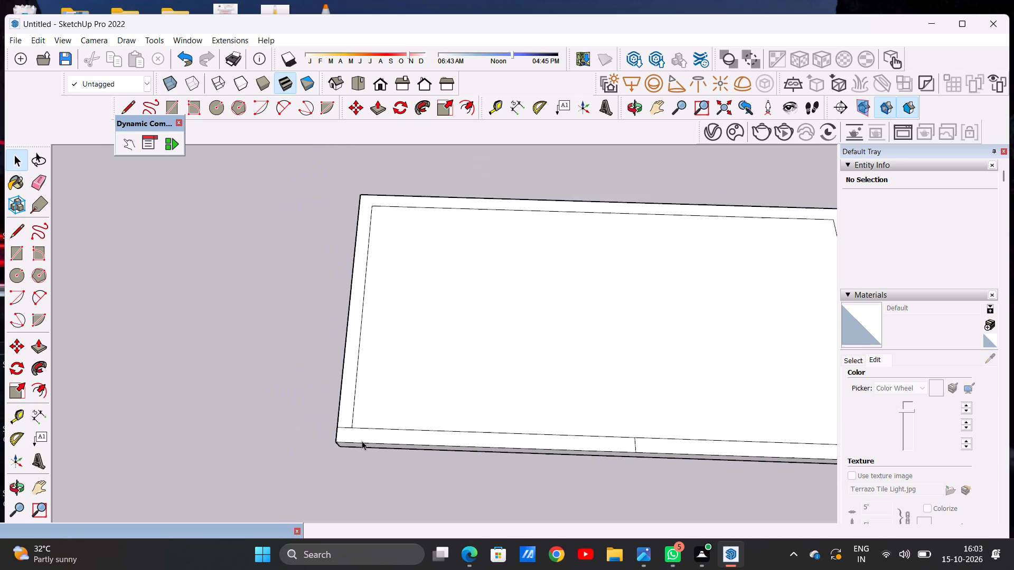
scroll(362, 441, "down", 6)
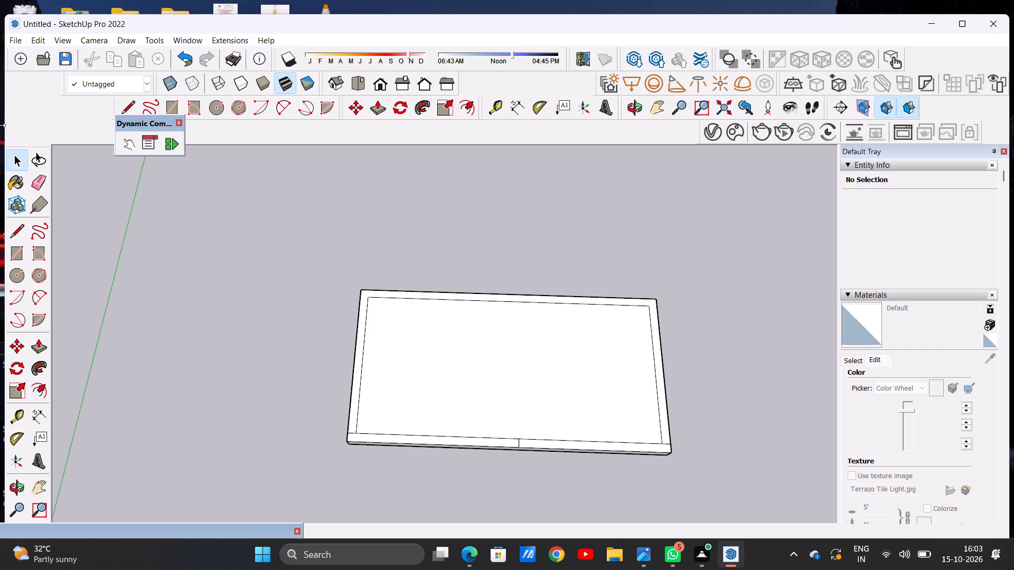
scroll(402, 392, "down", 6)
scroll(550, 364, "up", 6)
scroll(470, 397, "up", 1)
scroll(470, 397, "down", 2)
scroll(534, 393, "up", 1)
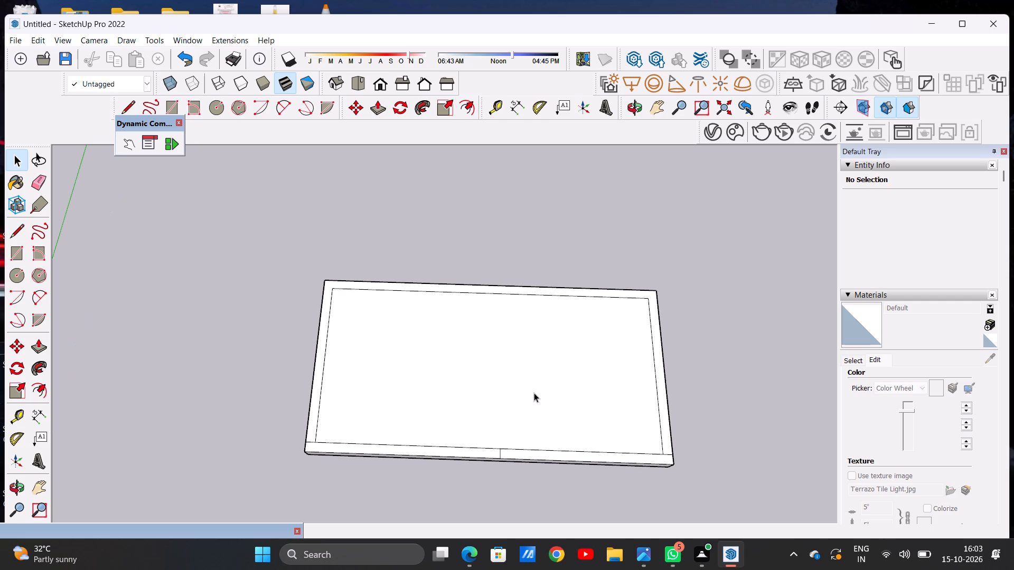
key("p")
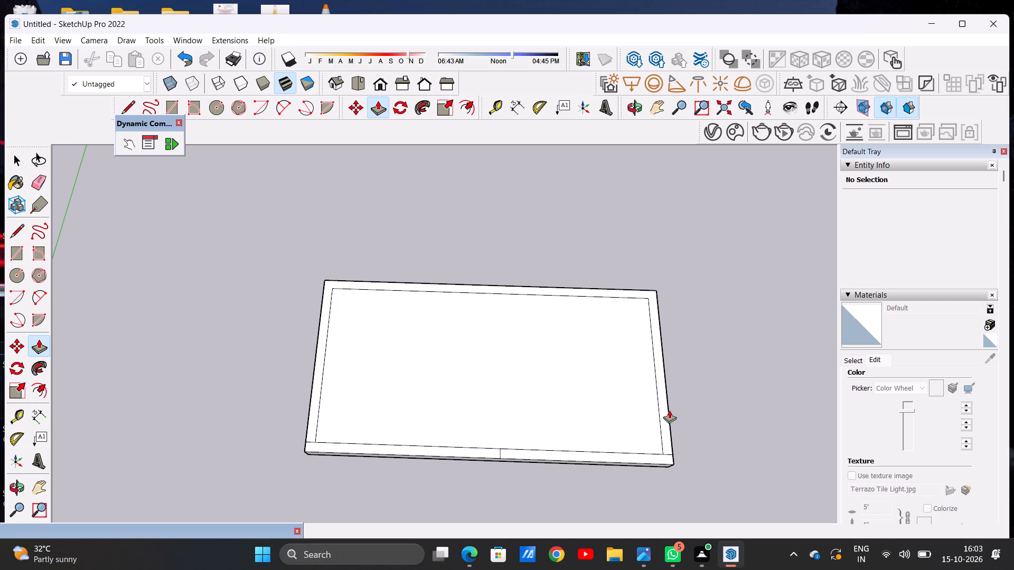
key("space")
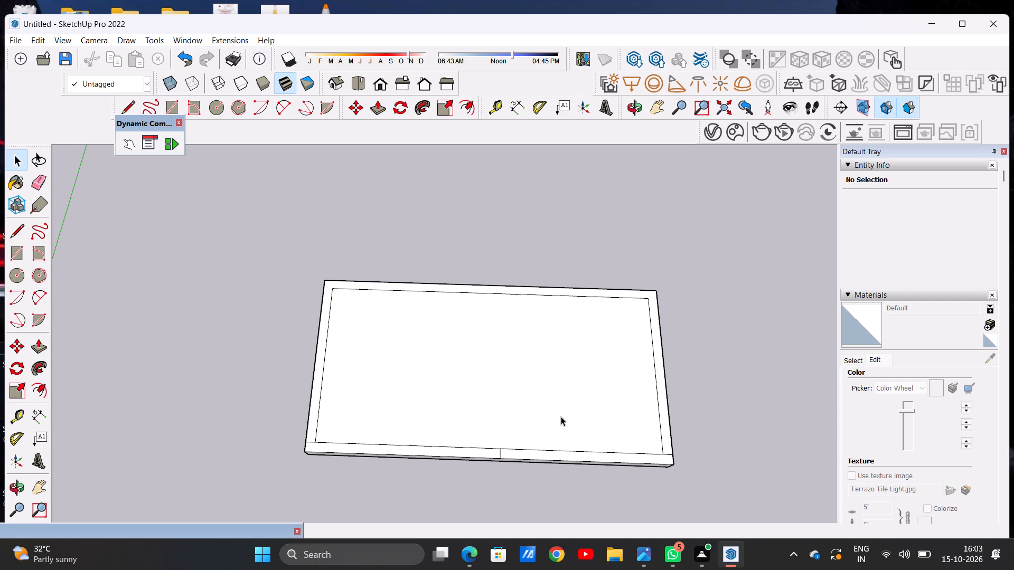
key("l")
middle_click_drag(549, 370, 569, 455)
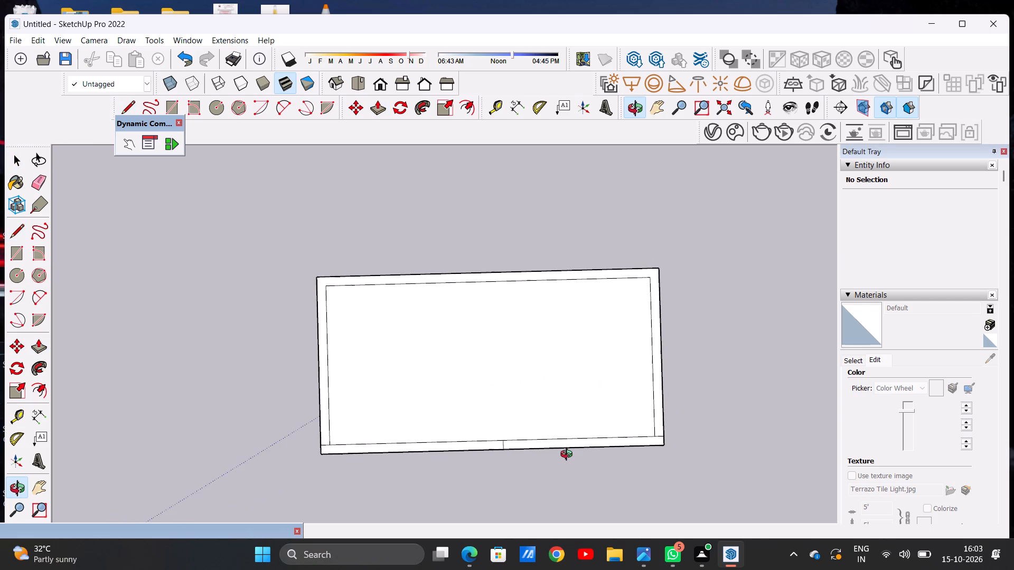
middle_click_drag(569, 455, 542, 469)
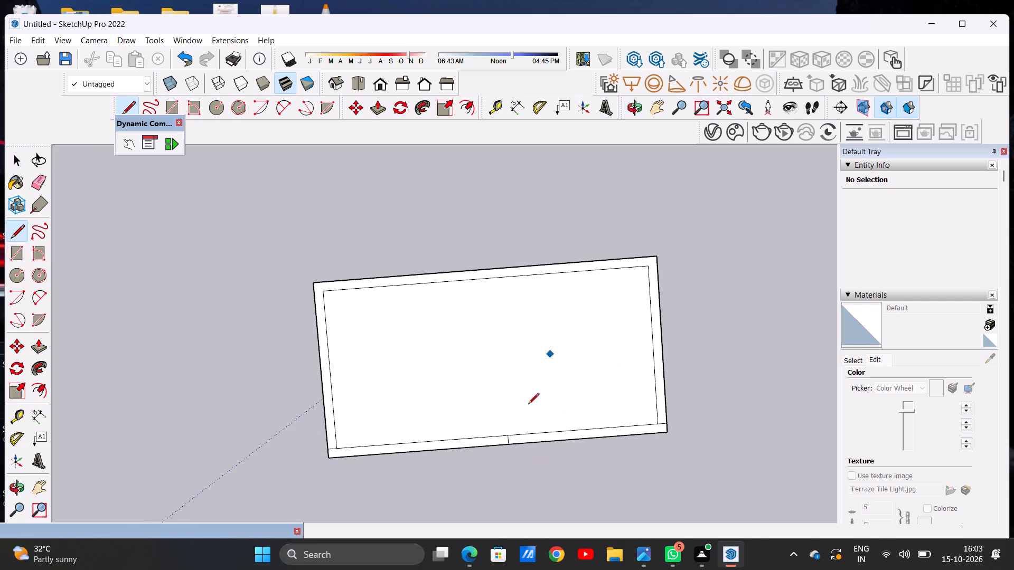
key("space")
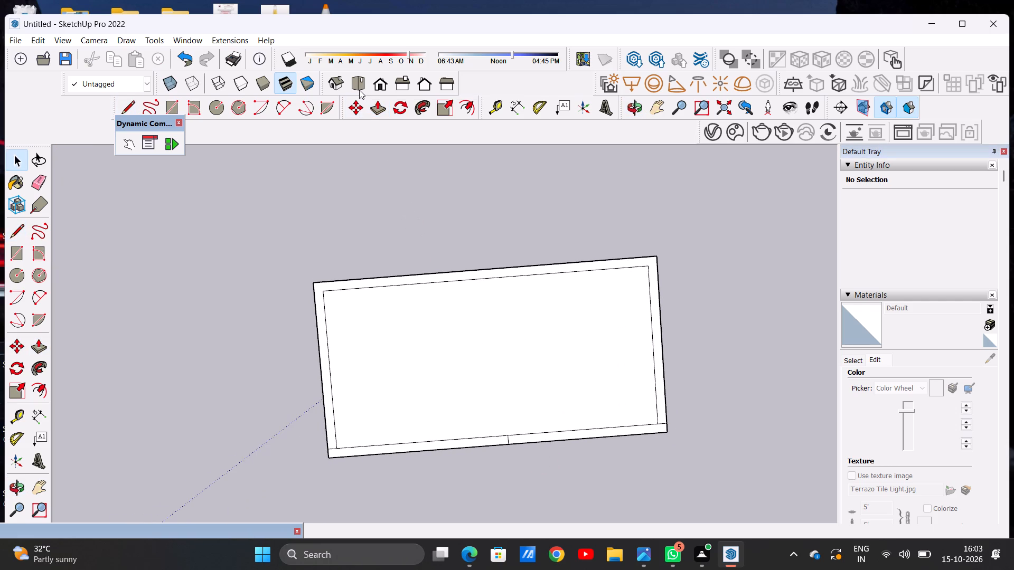
From the top view, draw two parallel red-axis lines across the inner floor near mid-depth, spanning between the side offset lines to form a narrow strip.
left_click(362, 84)
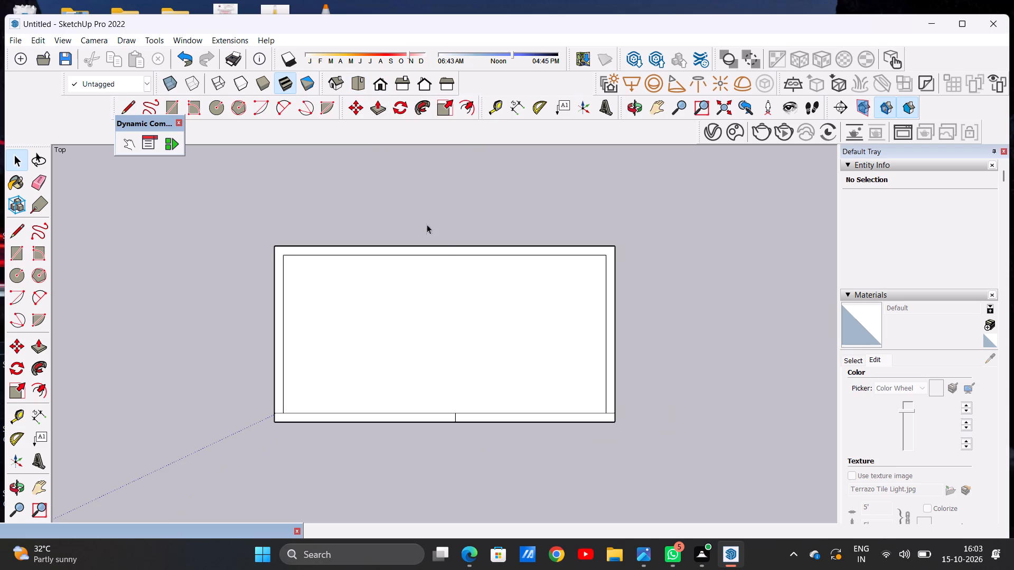
scroll(393, 377, "up", 2)
key("l")
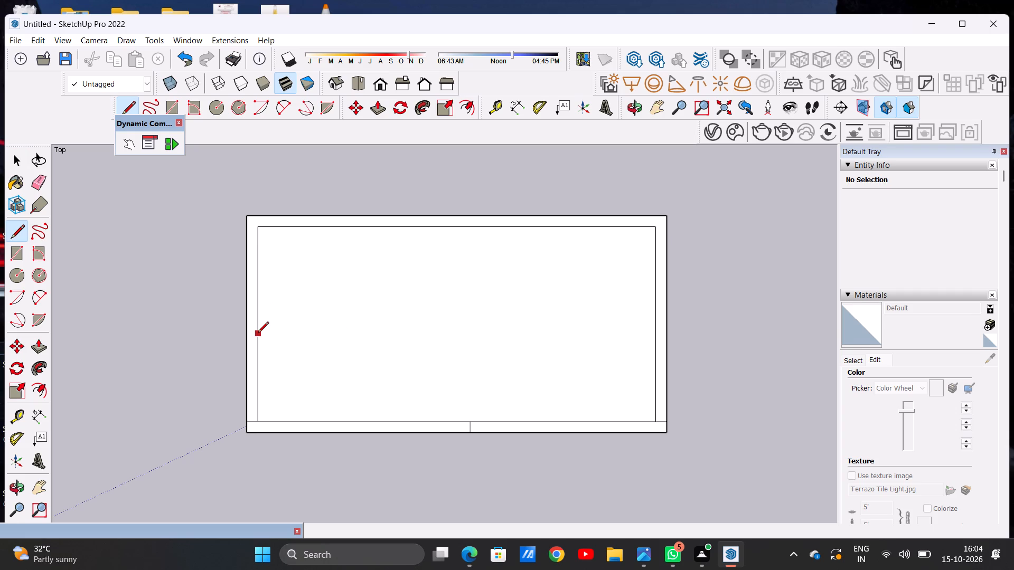
left_click(258, 328)
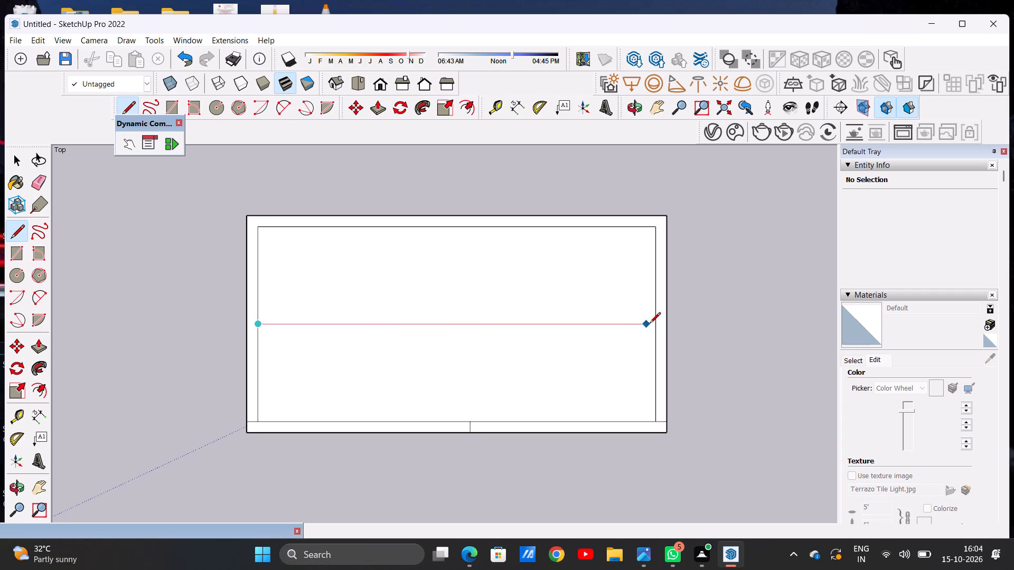
left_click(651, 324)
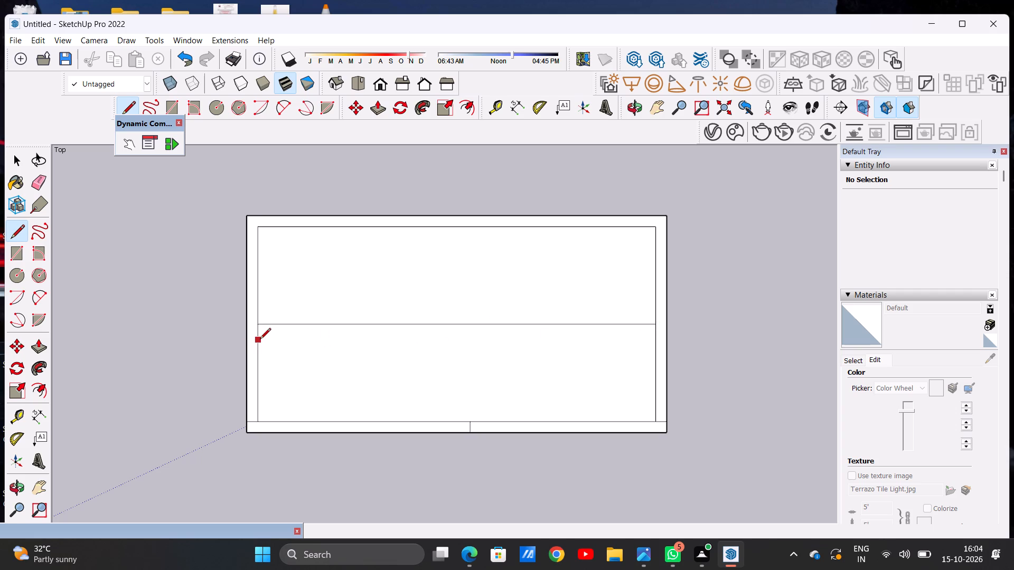
left_click(260, 340)
left_click(652, 343)
key("space")
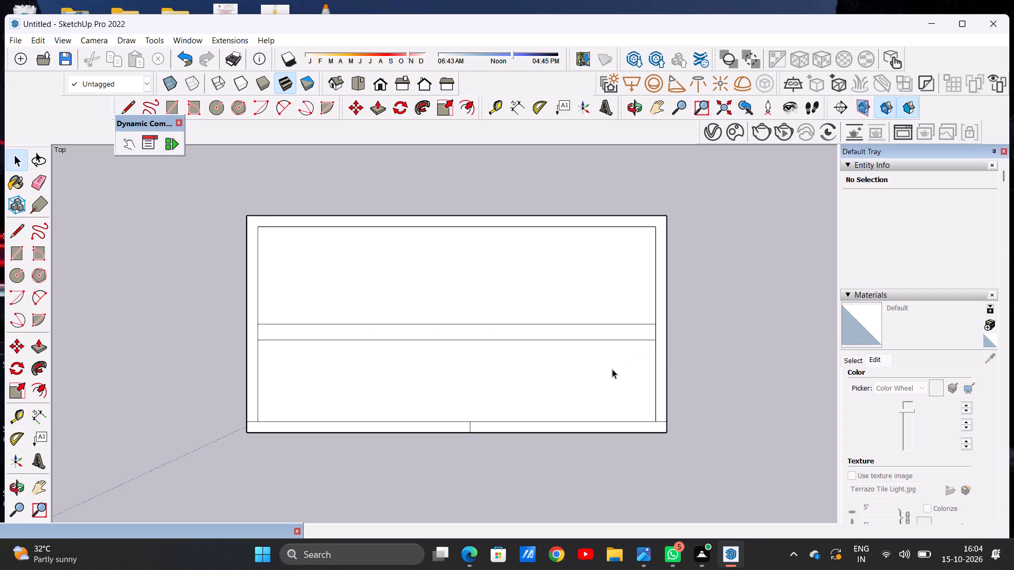
Push/Pull the U-shaped border strip along the left, back and right sides upward 10' to form walls.
scroll(612, 369, "down", 7)
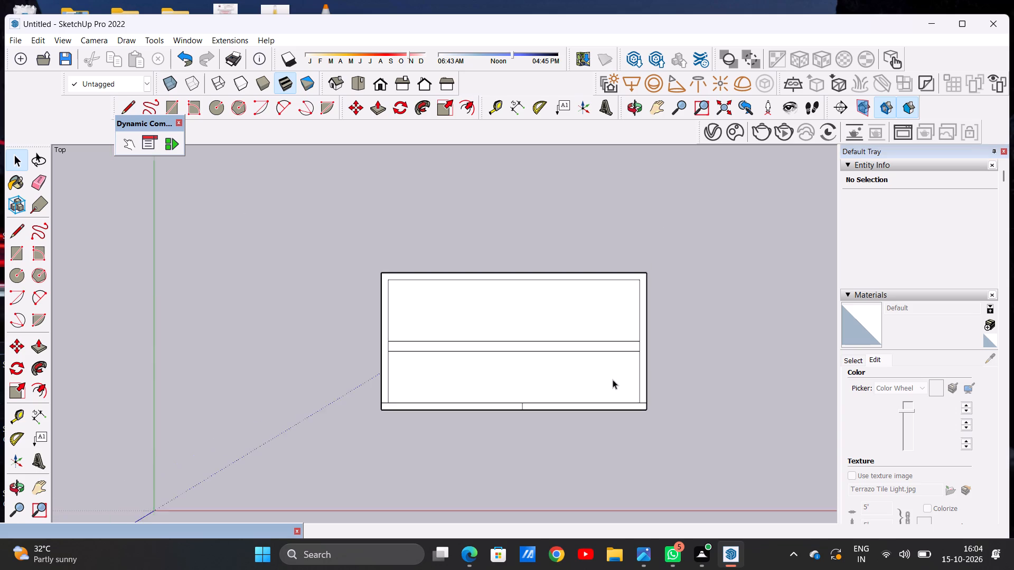
scroll(613, 379, "down", 3)
scroll(642, 394, "up", 7)
middle_click_drag(617, 430, 616, 313)
scroll(626, 355, "up", 5)
key("p")
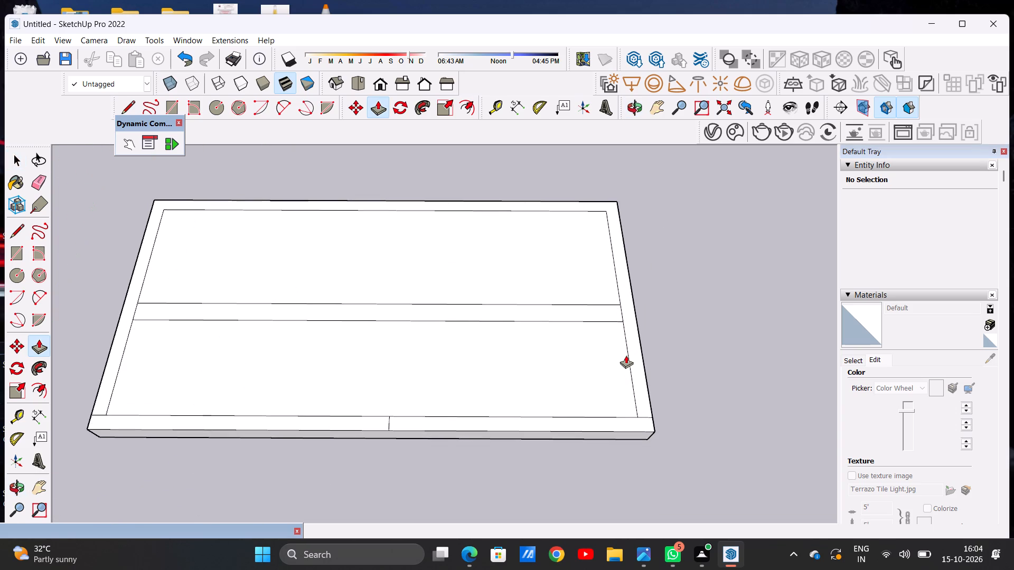
left_click(641, 389)
scroll(652, 312, "down", 8)
middle_click_drag(663, 309, 663, 242)
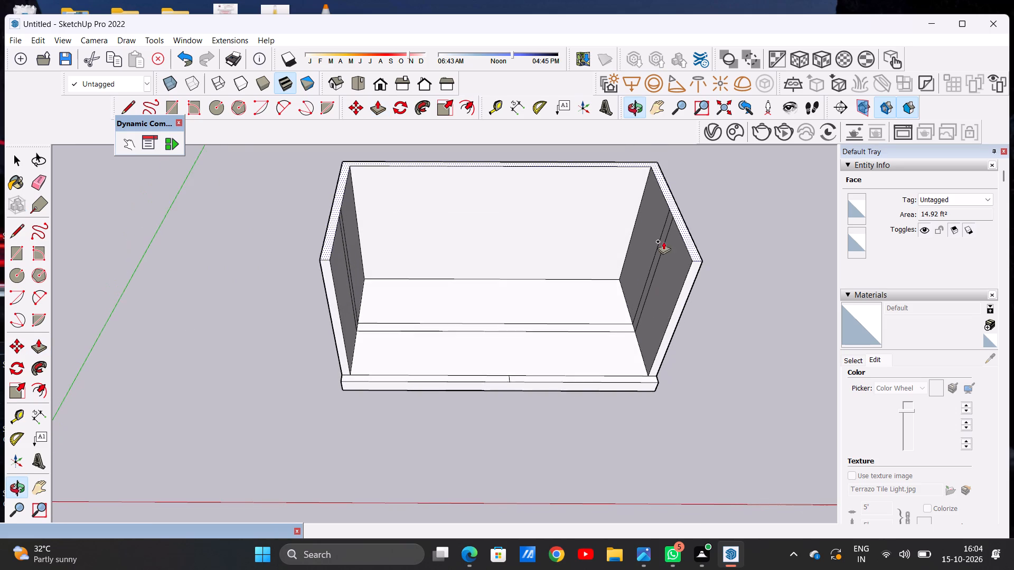
middle_click_drag(673, 317, 674, 227)
scroll(669, 229, "up", 2)
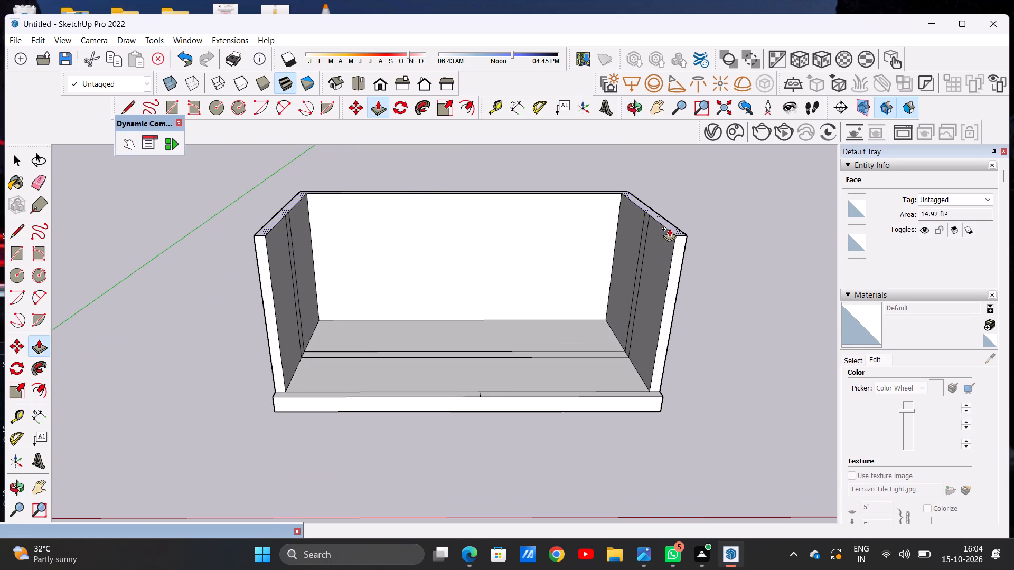
type("10'")
key("Return")
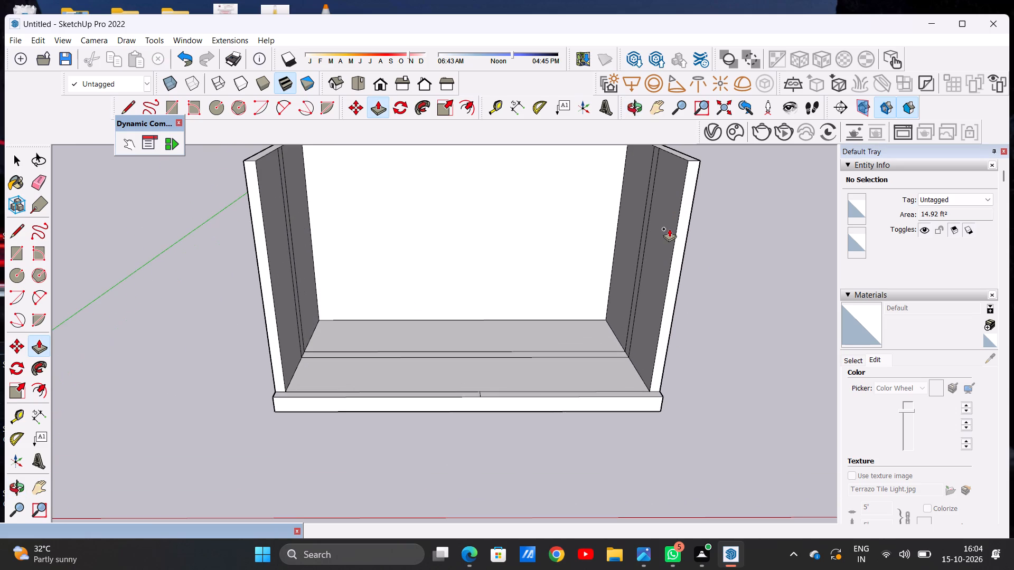
key("space")
Push/Pull the narrow mid-depth floor strip upward to the top of the side walls to form the partition.
scroll(524, 319, "down", 9)
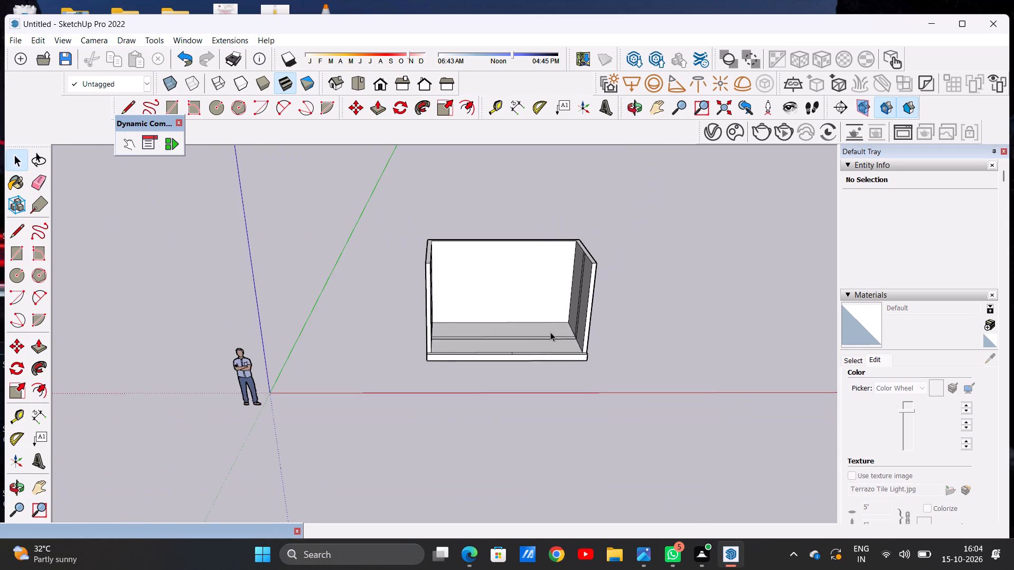
middle_click_drag(550, 332, 530, 290)
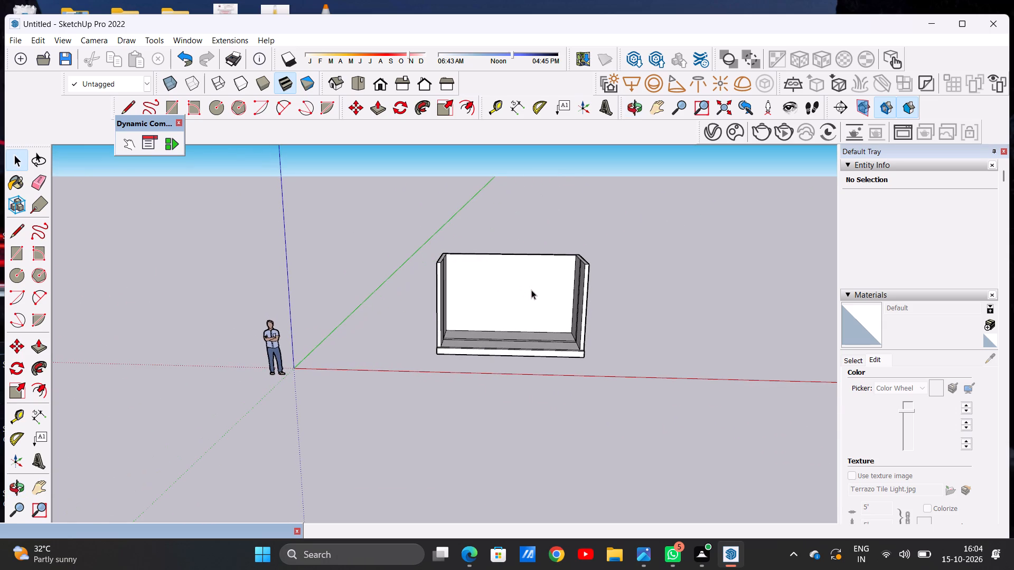
middle_click_drag(519, 298, 521, 405)
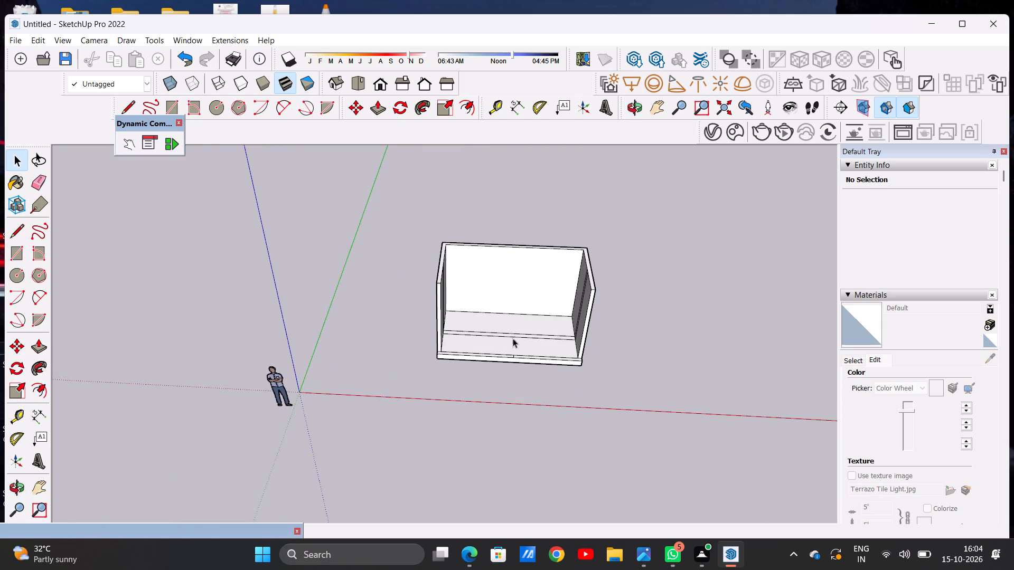
scroll(494, 336, "up", 5)
middle_click_drag(494, 340, 496, 392)
scroll(590, 312, "up", 5)
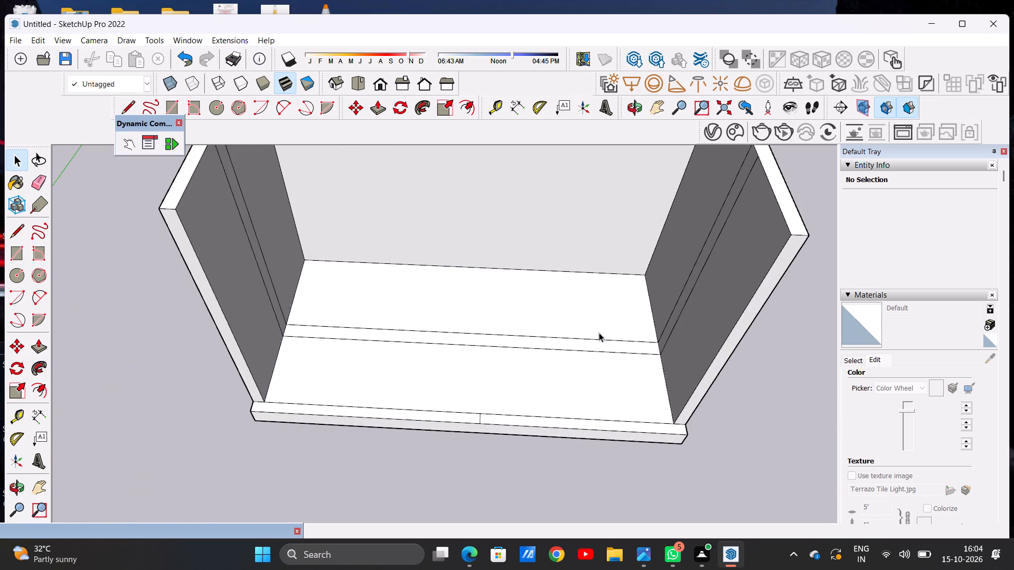
scroll(600, 336, "up", 2)
key("p")
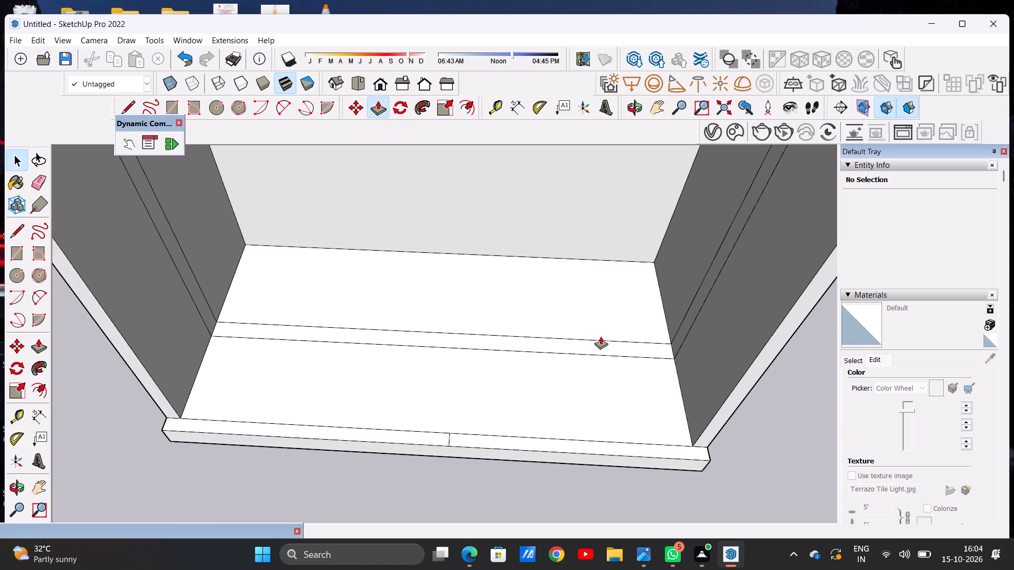
scroll(660, 347, "up", 4)
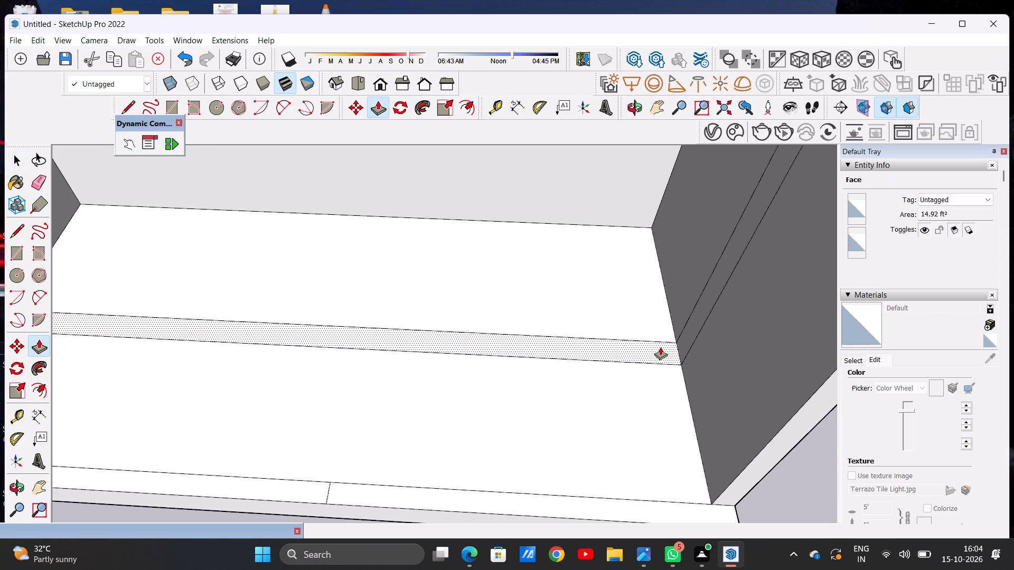
left_click(660, 347)
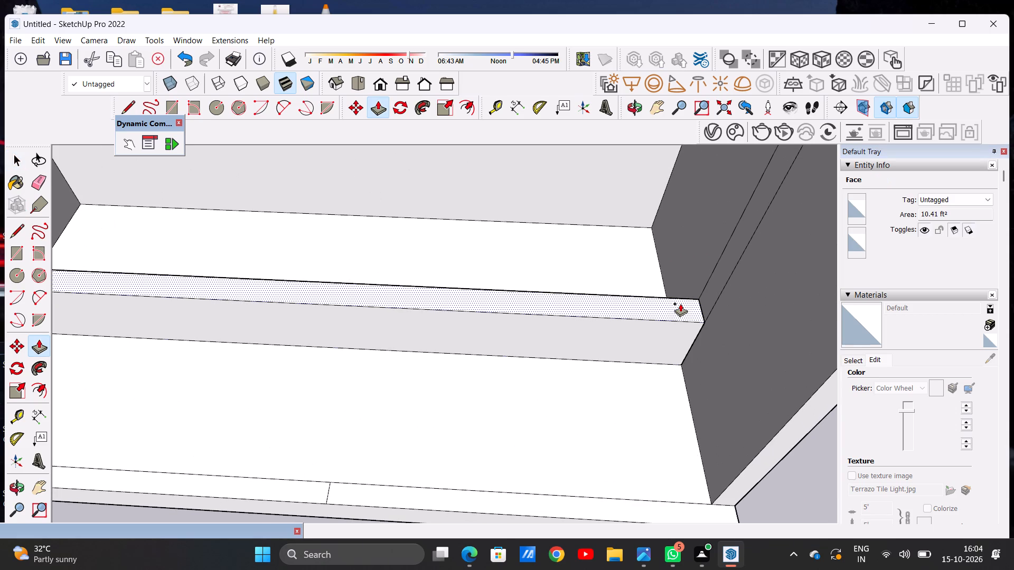
scroll(680, 303, "down", 10)
scroll(751, 171, "up", 5)
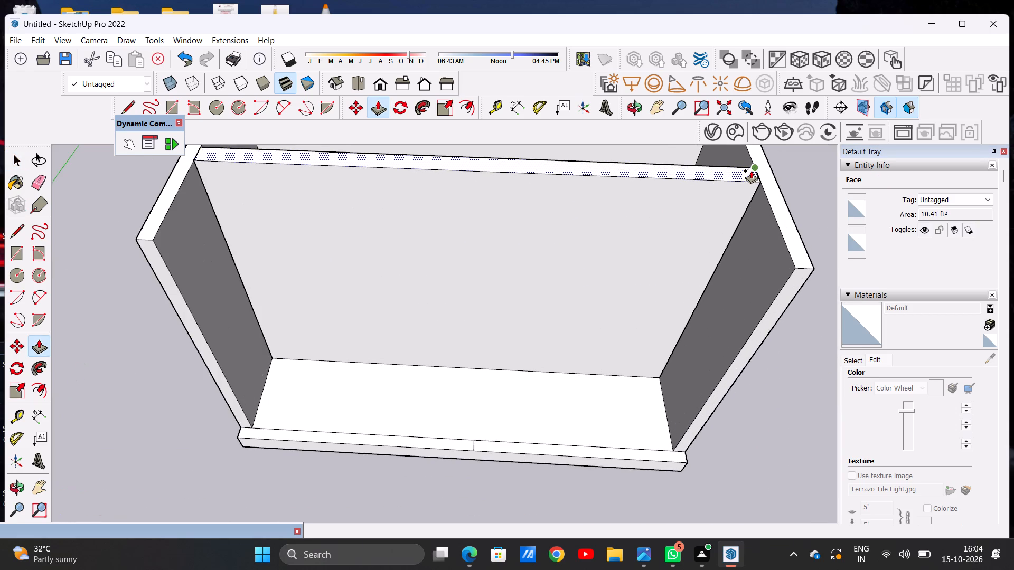
left_click(751, 170)
key("space")
From the front view, draw a tall upright rectangle on the left part of the partition's front face, clear of its edges.
scroll(564, 331, "down", 6)
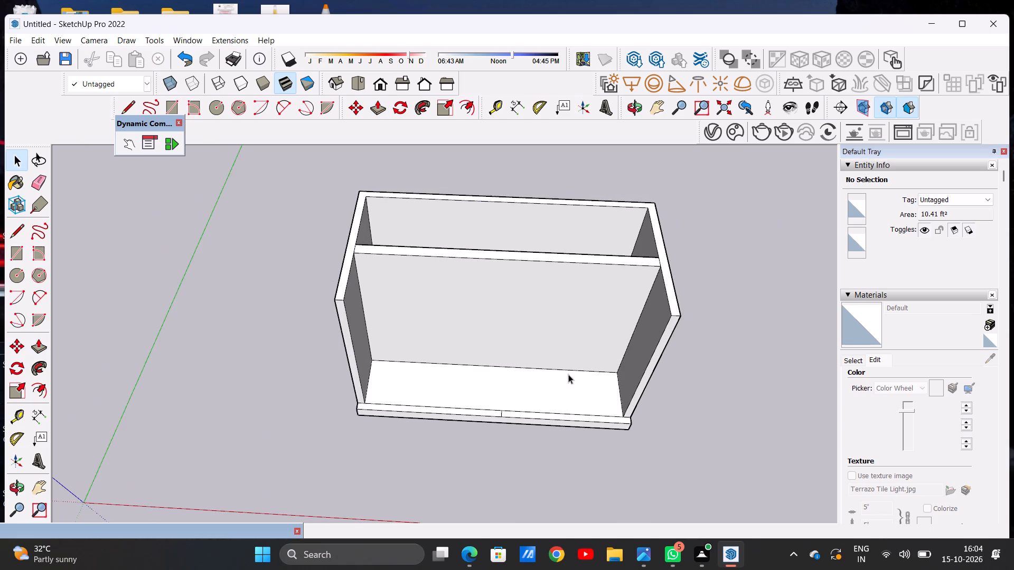
middle_click_drag(567, 368, 579, 223)
middle_click_drag(543, 287, 543, 269)
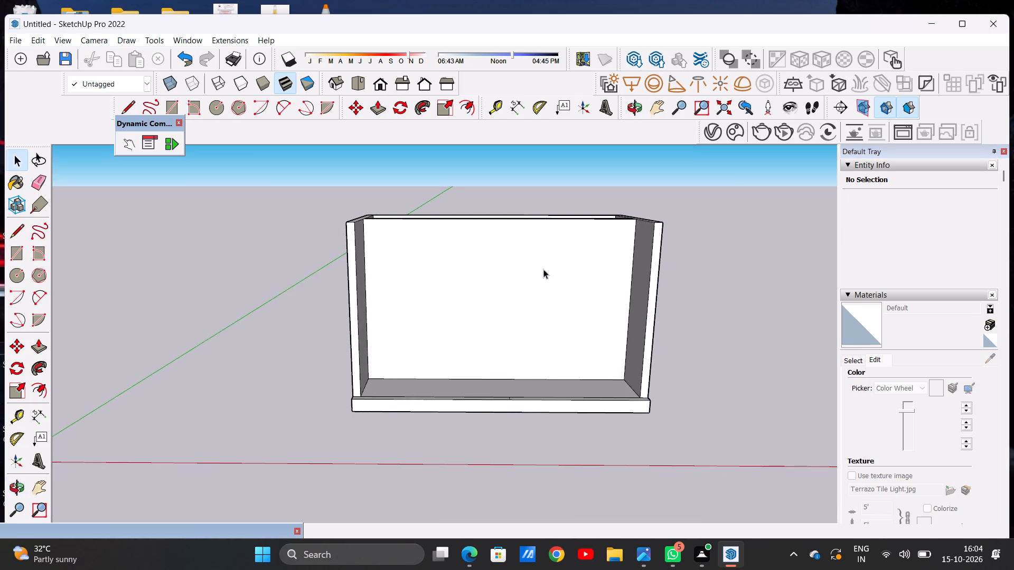
scroll(538, 268, "up", 5)
middle_click(531, 312)
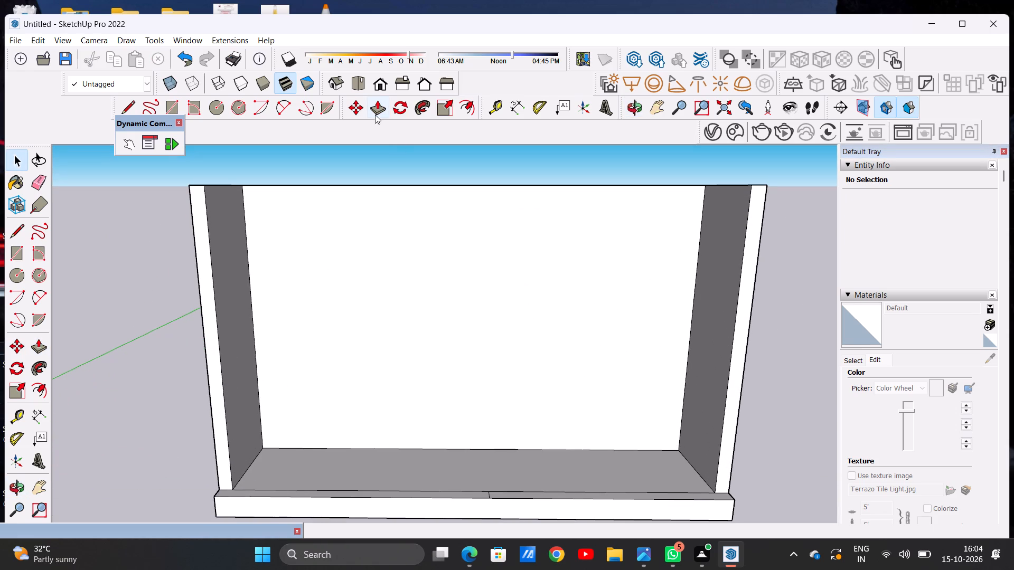
left_click(377, 80)
scroll(664, 343, "down", 1)
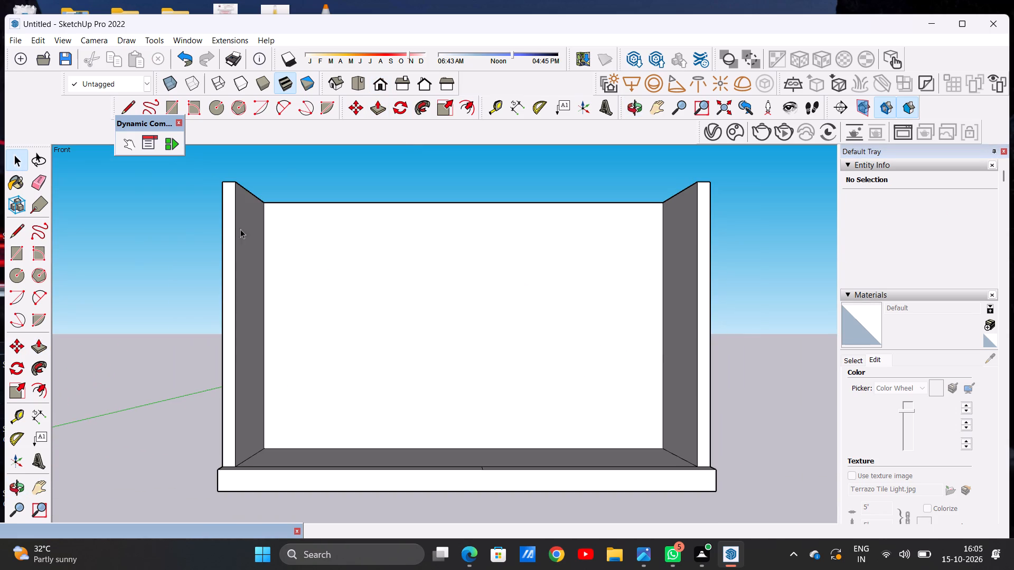
scroll(226, 222, "up", 1)
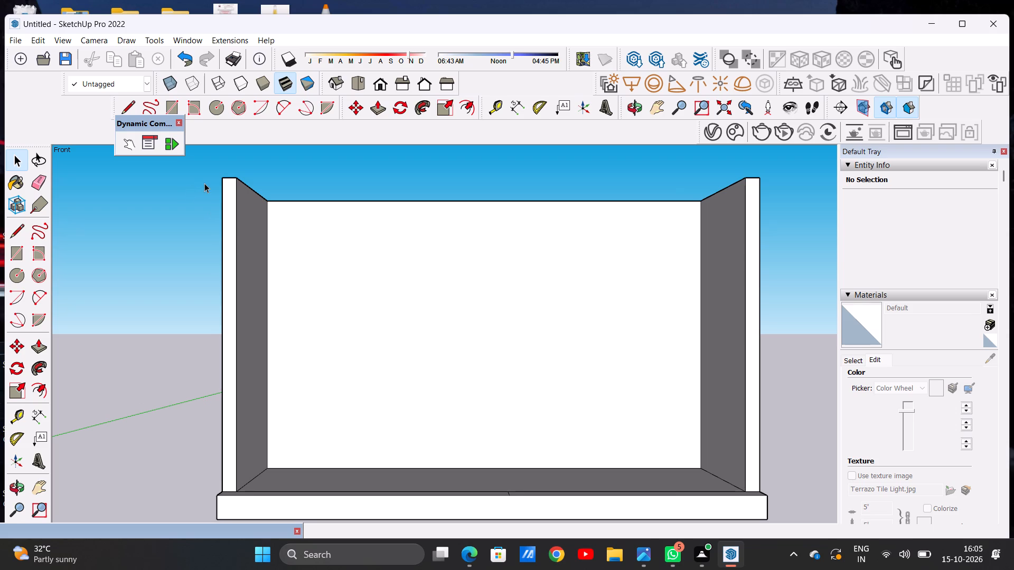
scroll(227, 155, "down", 20)
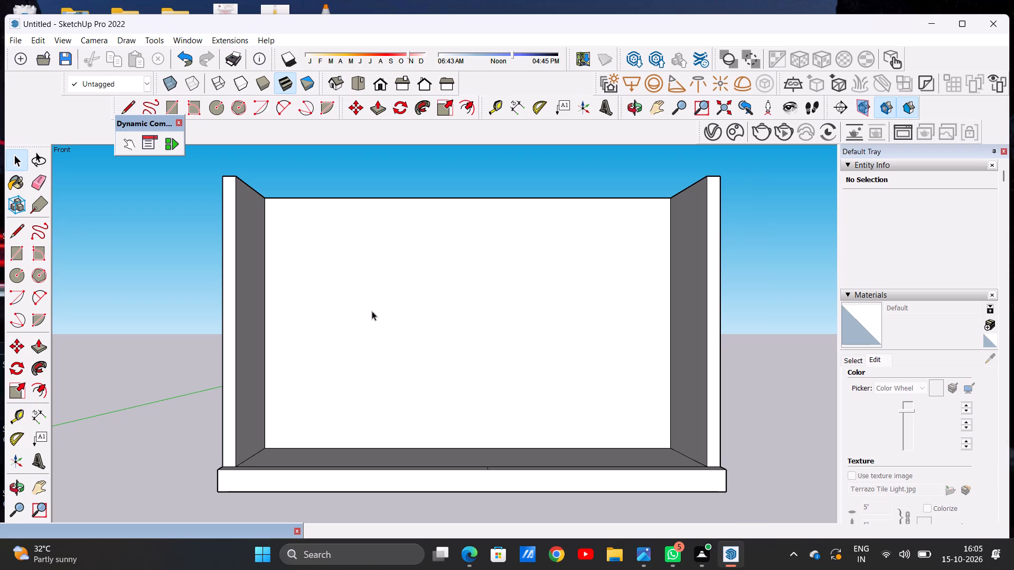
scroll(380, 313, "down", 2)
scroll(400, 265, "up", 2)
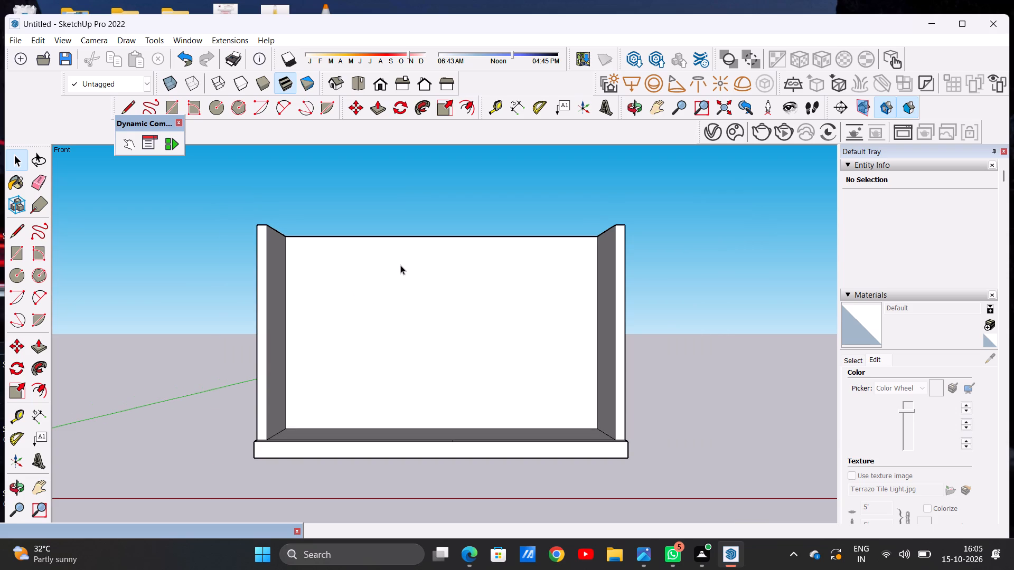
middle_click_drag(445, 301, 427, 332)
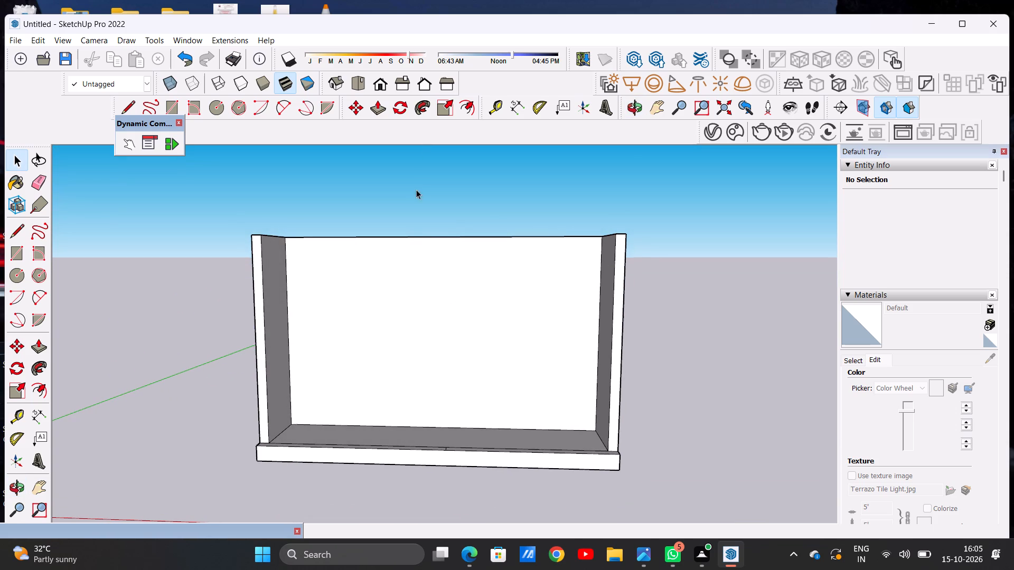
left_click(379, 83)
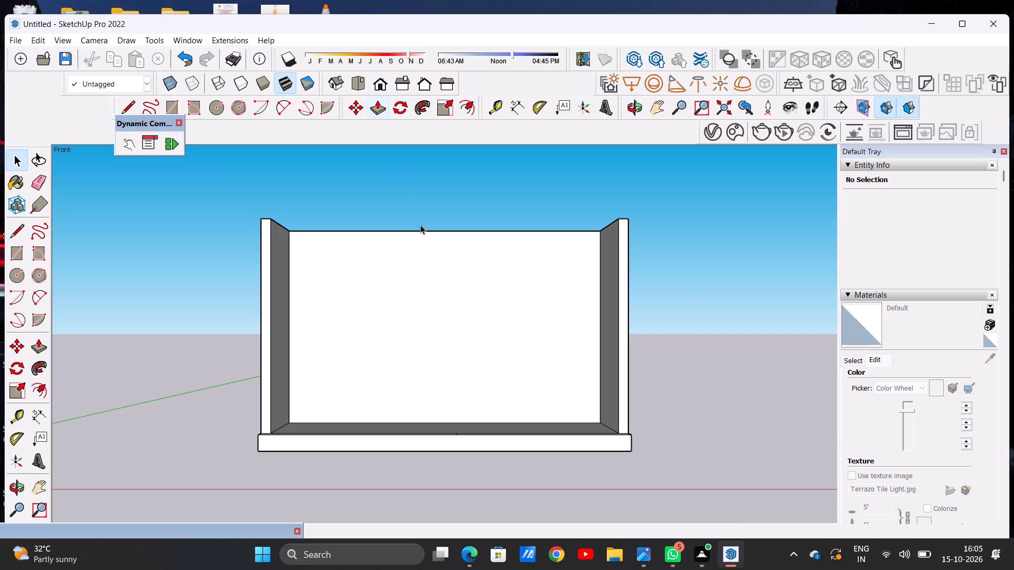
scroll(420, 243, "up", 2)
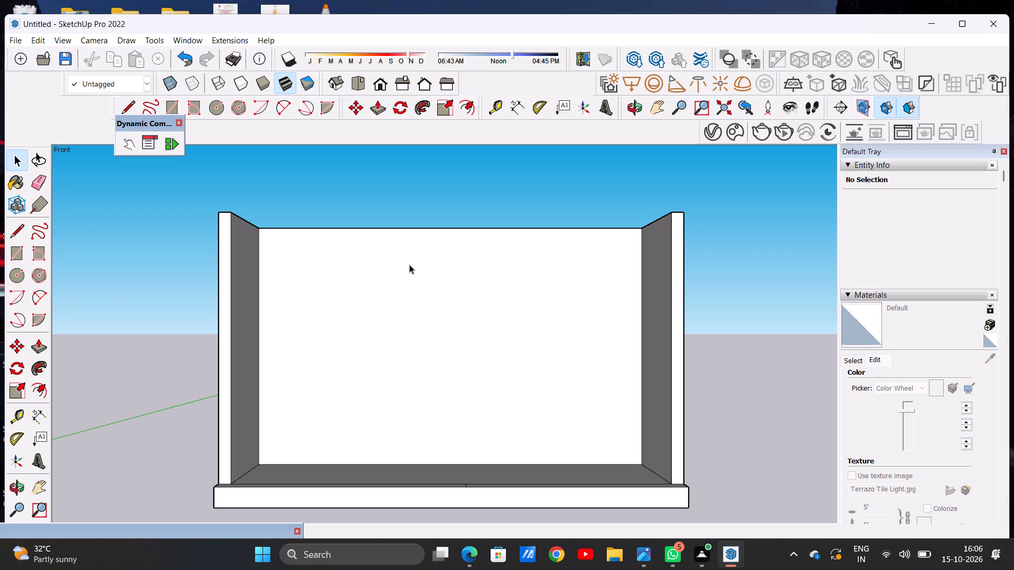
key("r")
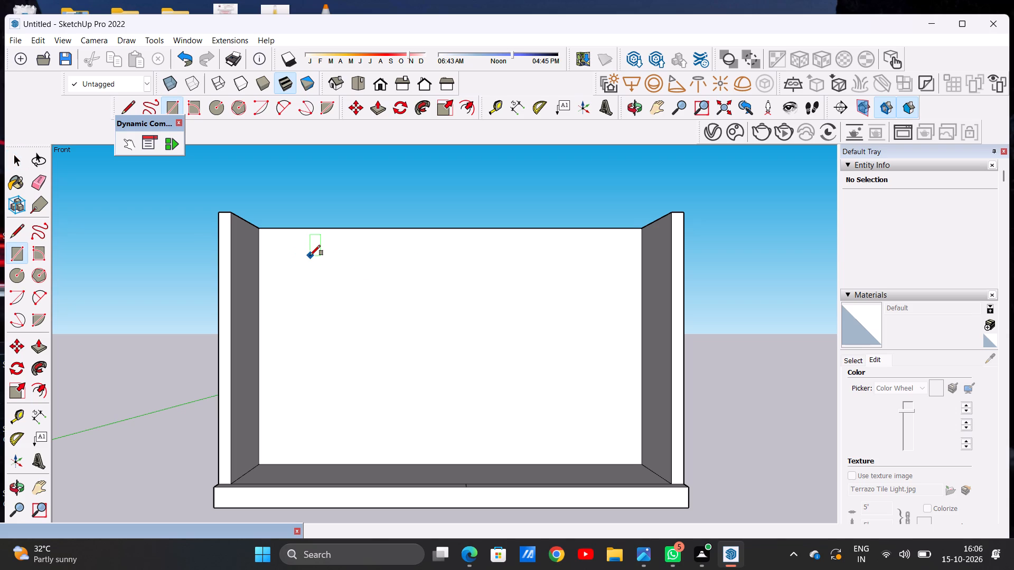
left_click(306, 255)
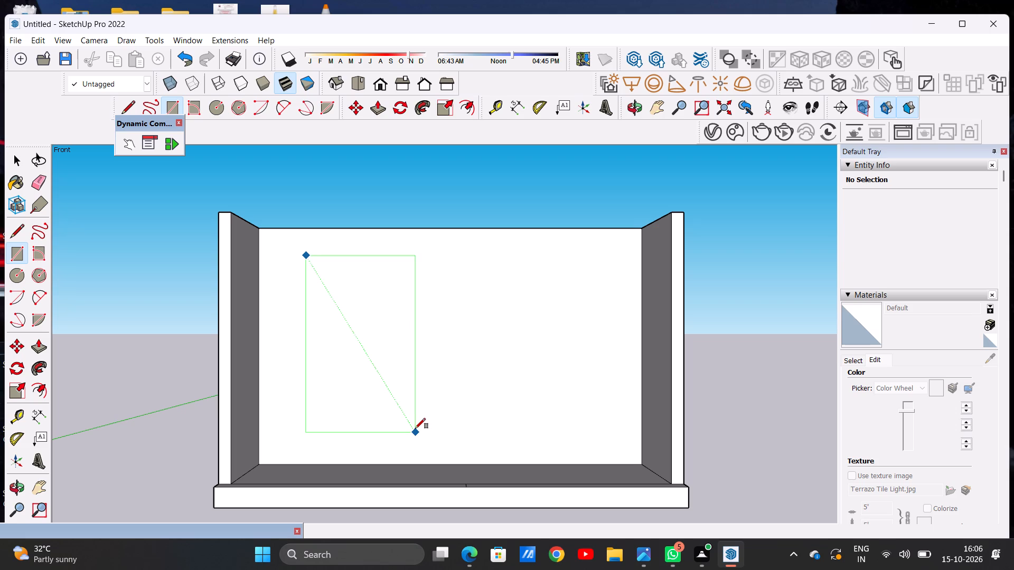
left_click(415, 429)
key("space")
Draw a roughly square rectangle on the partition's front face, to the right of the tall rectangle.
scroll(437, 410, "down", 6)
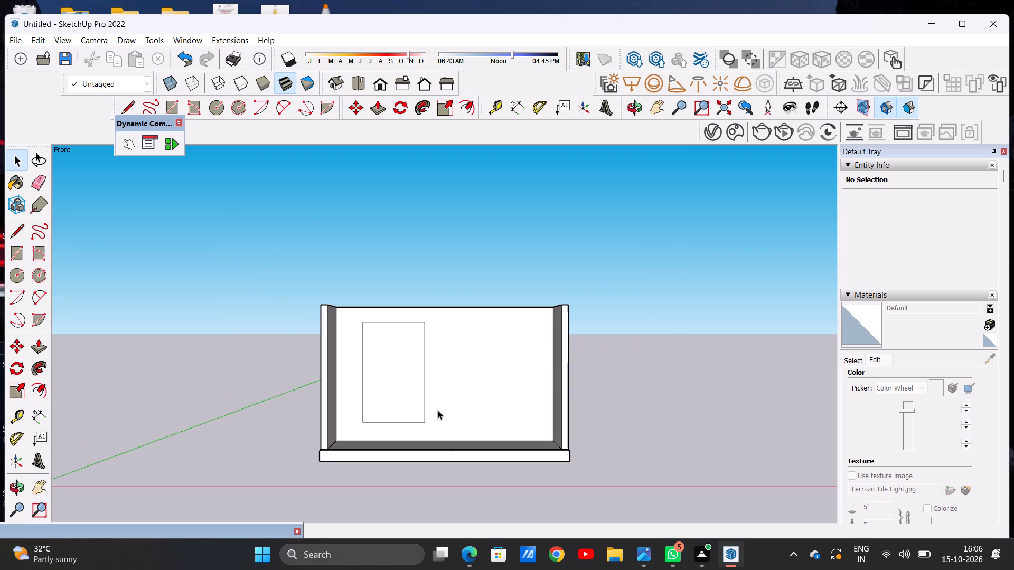
scroll(490, 340, "up", 7)
scroll(490, 340, "down", 2)
key("r")
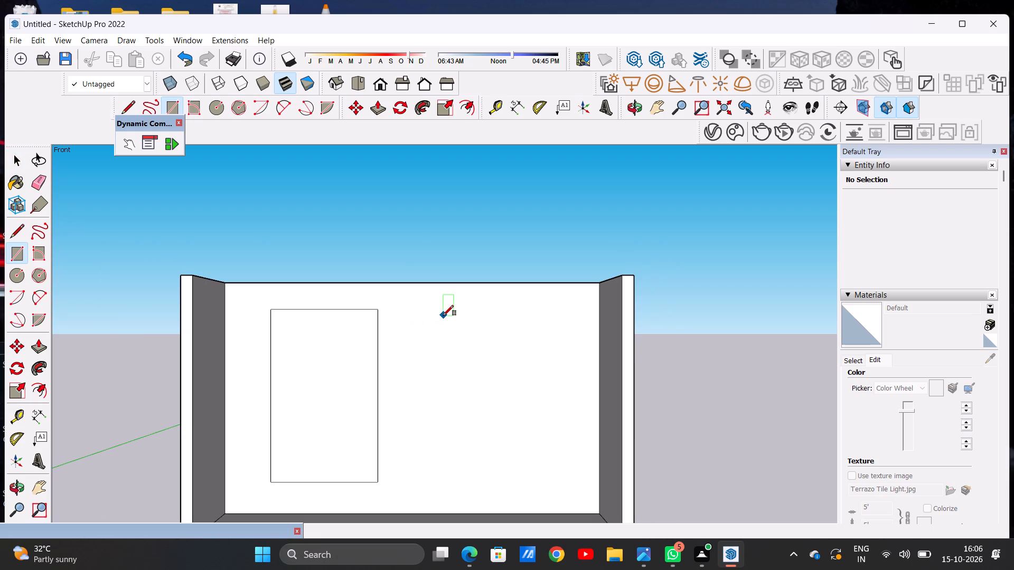
left_click(403, 317)
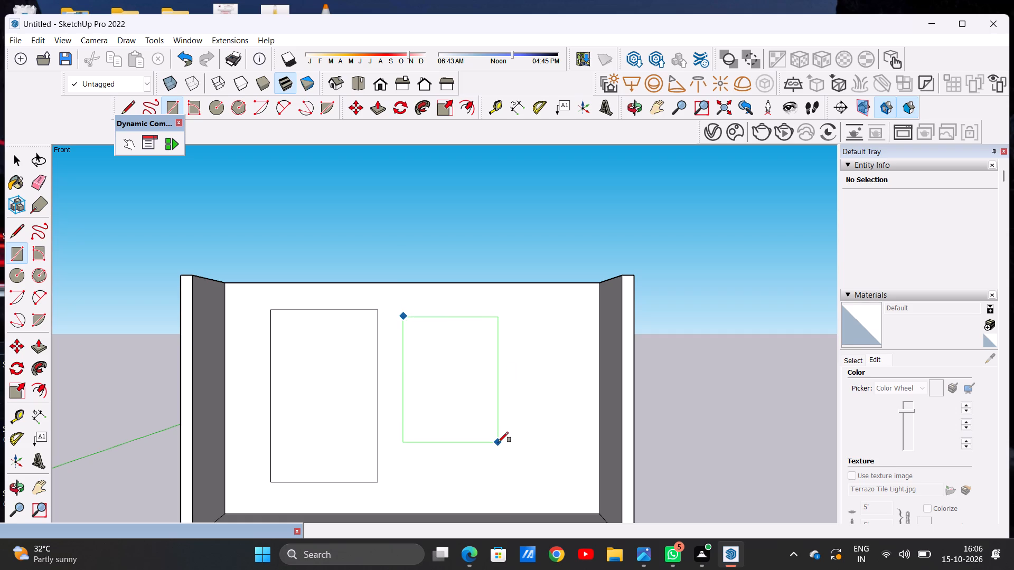
left_click(534, 452)
key("space")
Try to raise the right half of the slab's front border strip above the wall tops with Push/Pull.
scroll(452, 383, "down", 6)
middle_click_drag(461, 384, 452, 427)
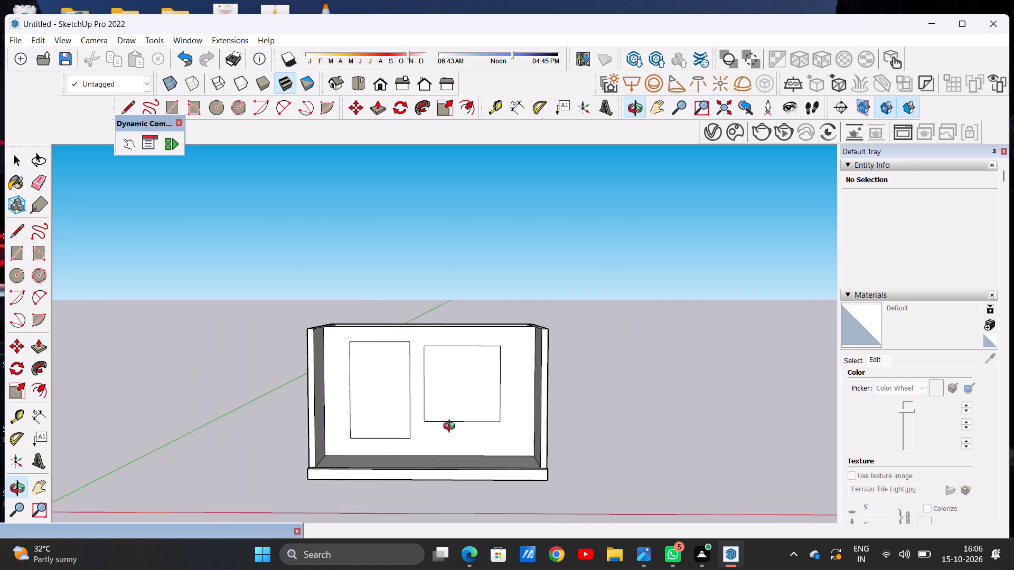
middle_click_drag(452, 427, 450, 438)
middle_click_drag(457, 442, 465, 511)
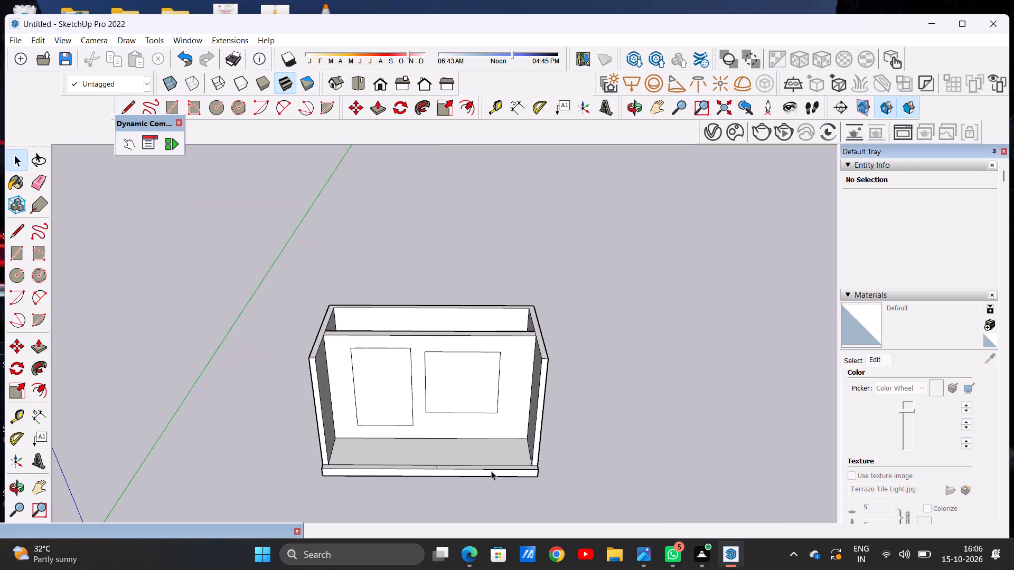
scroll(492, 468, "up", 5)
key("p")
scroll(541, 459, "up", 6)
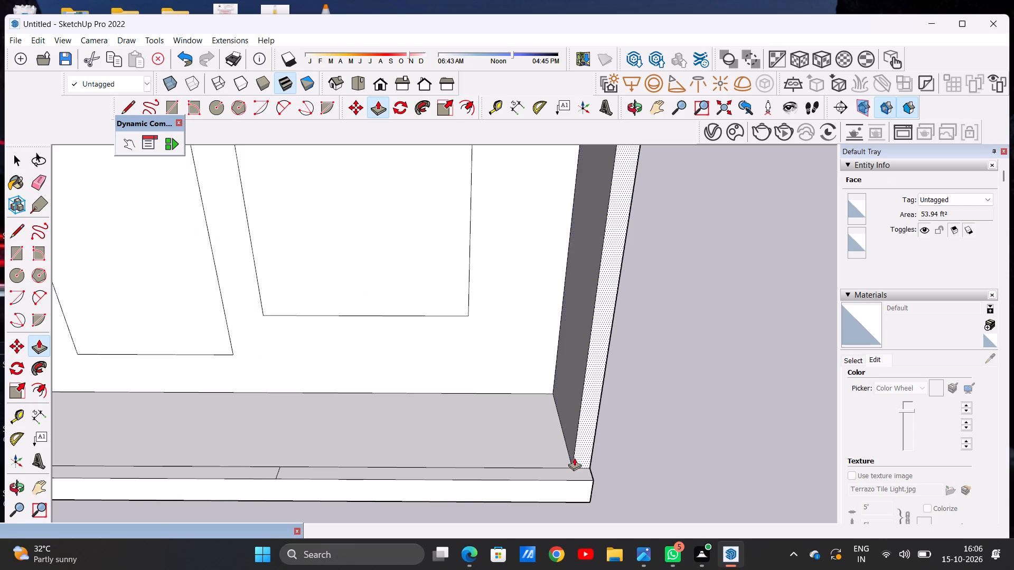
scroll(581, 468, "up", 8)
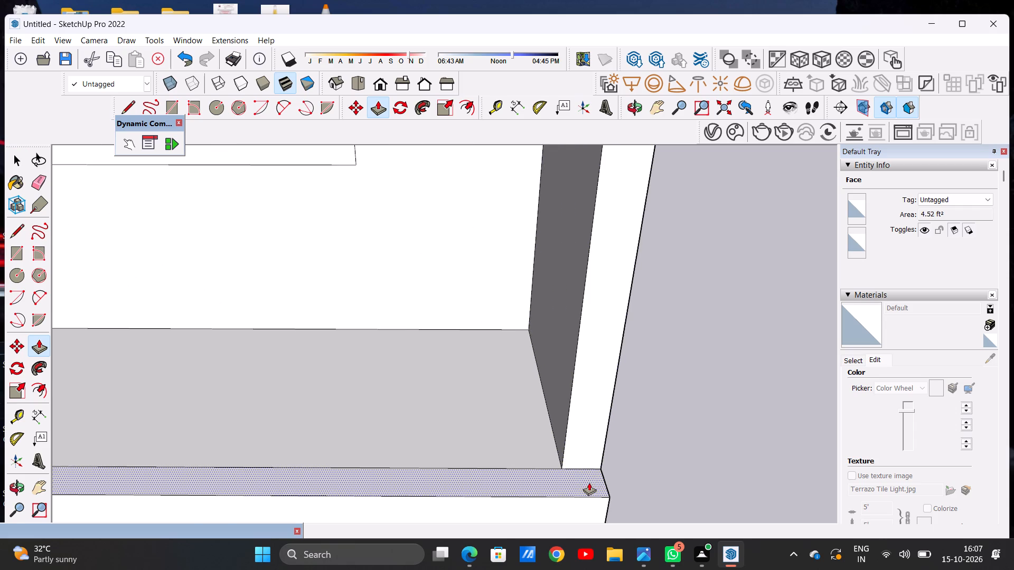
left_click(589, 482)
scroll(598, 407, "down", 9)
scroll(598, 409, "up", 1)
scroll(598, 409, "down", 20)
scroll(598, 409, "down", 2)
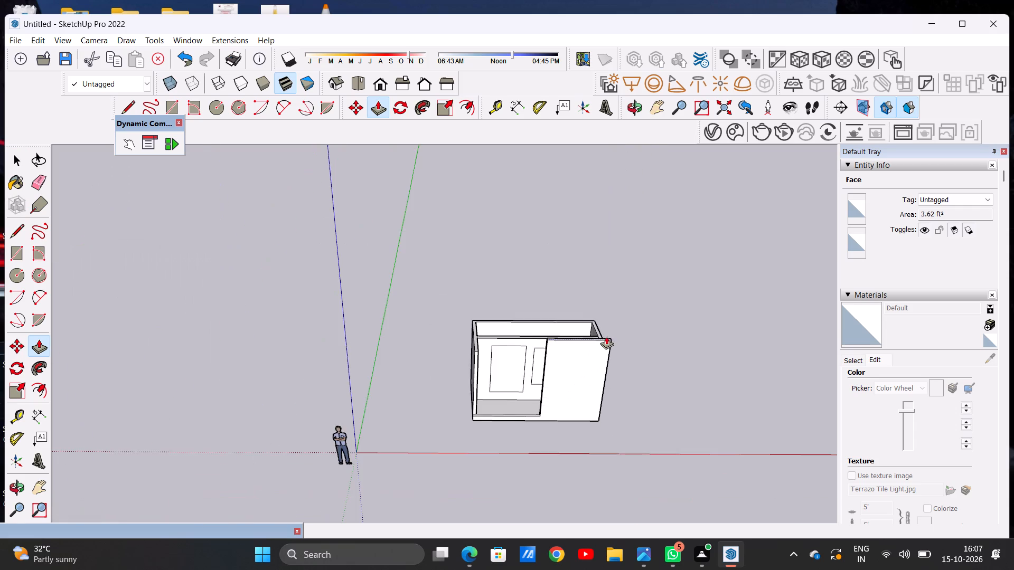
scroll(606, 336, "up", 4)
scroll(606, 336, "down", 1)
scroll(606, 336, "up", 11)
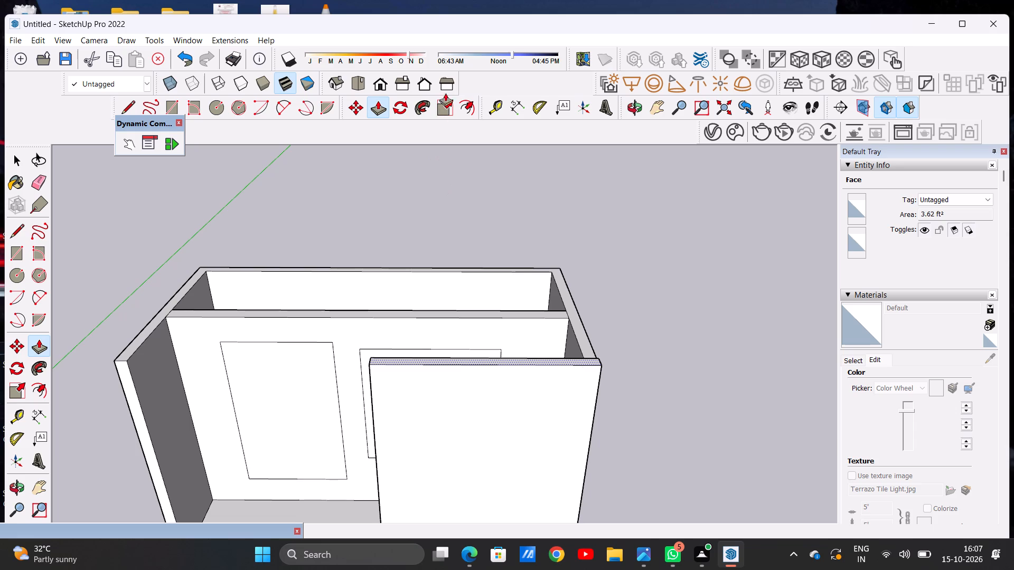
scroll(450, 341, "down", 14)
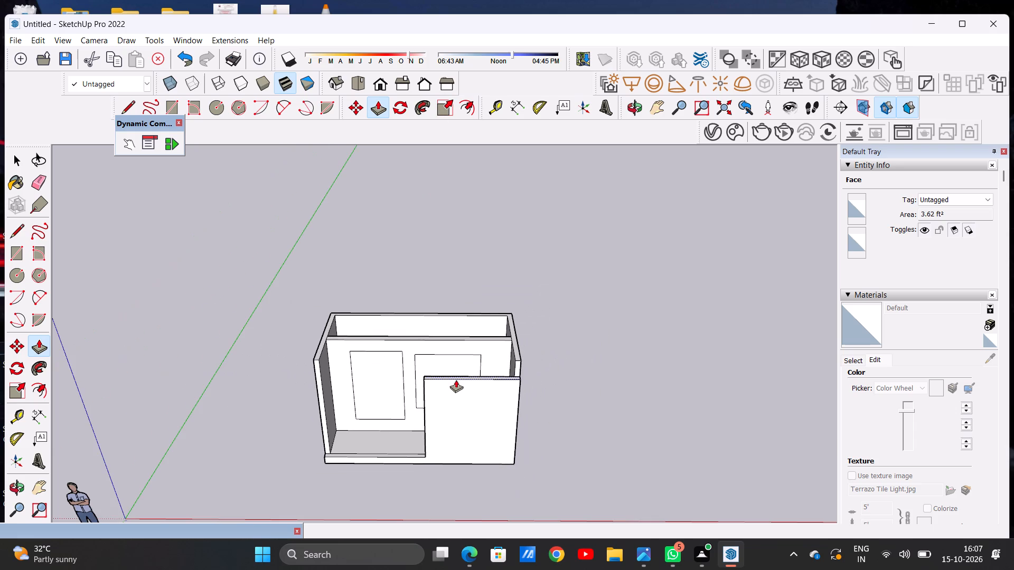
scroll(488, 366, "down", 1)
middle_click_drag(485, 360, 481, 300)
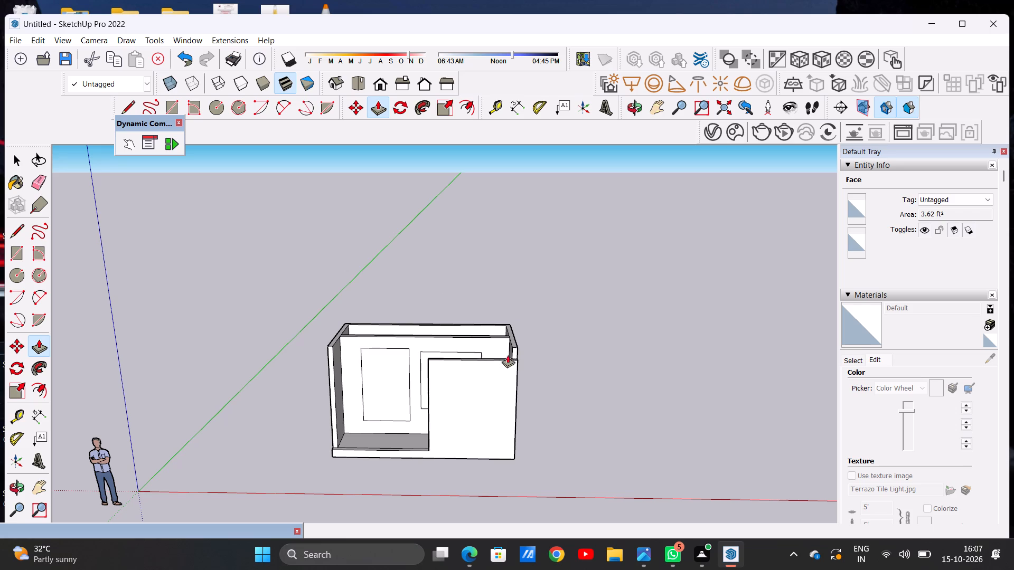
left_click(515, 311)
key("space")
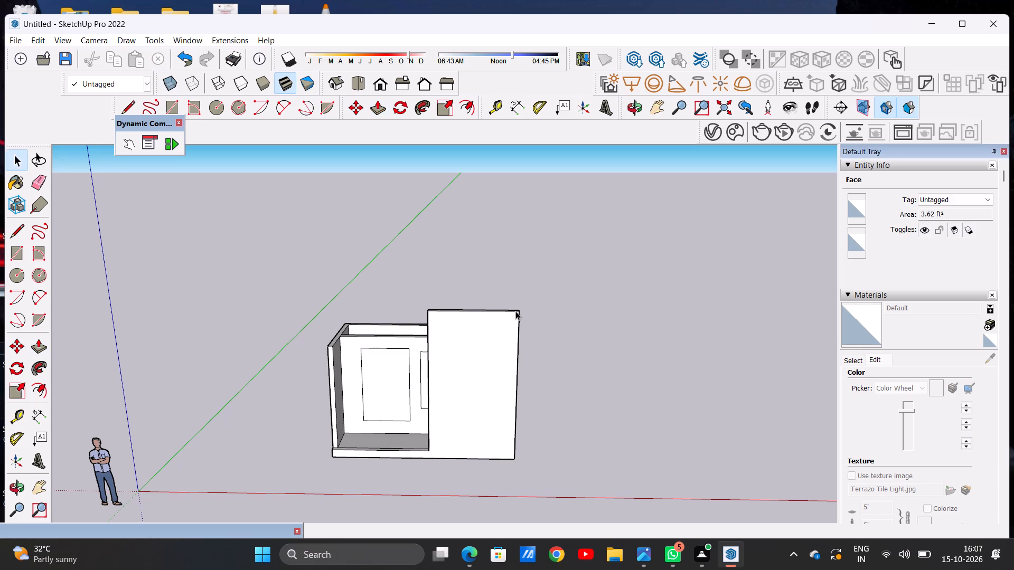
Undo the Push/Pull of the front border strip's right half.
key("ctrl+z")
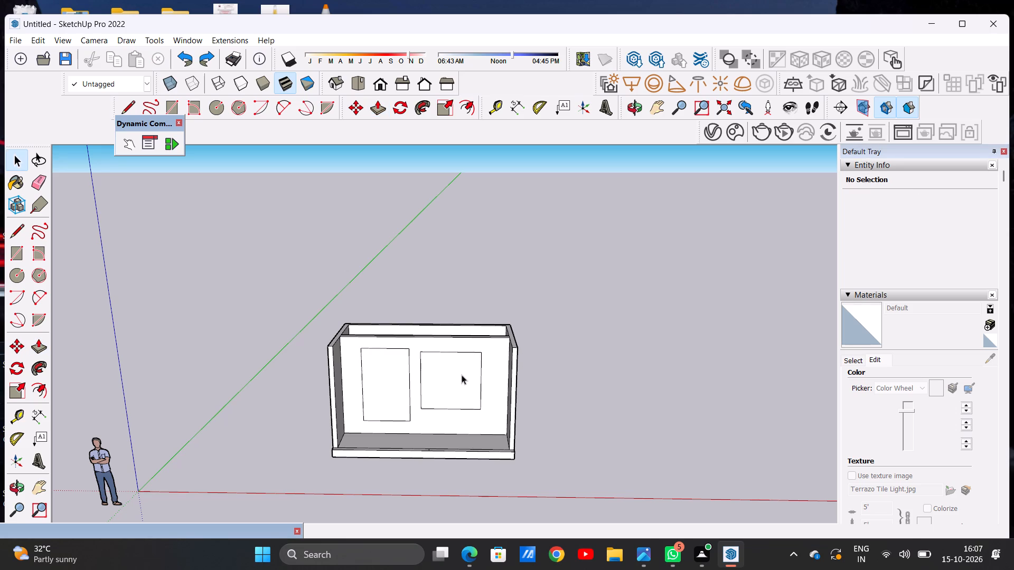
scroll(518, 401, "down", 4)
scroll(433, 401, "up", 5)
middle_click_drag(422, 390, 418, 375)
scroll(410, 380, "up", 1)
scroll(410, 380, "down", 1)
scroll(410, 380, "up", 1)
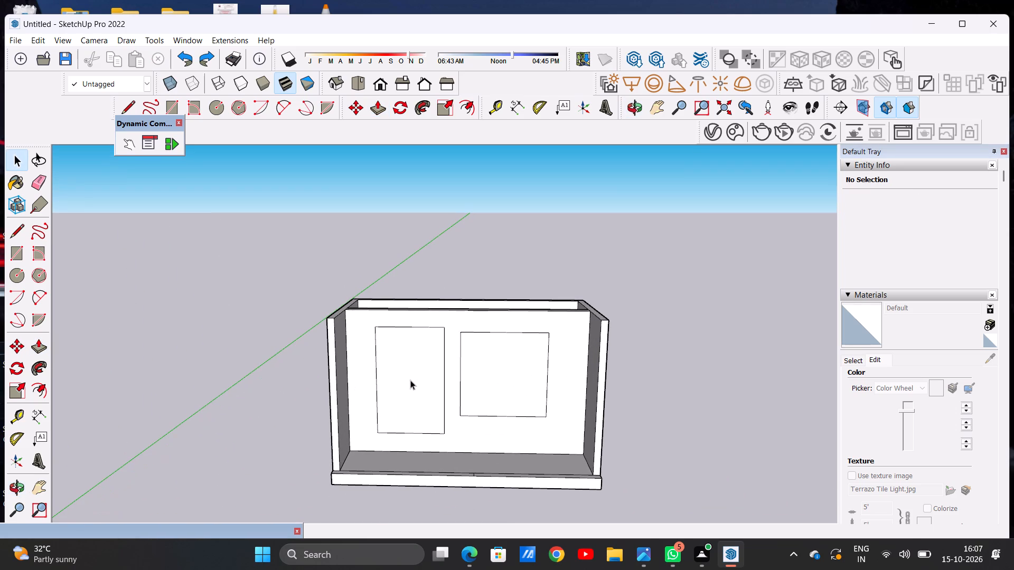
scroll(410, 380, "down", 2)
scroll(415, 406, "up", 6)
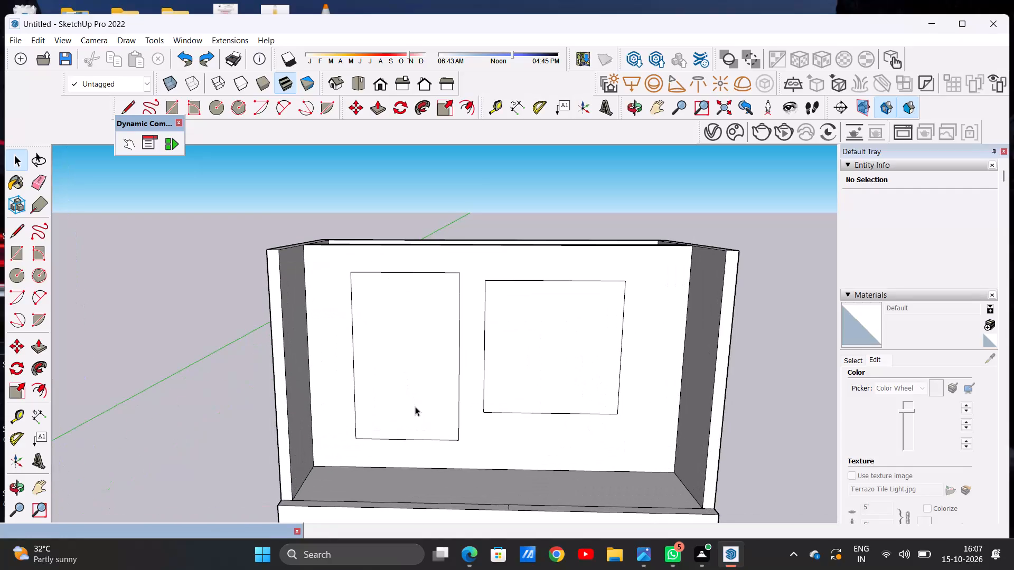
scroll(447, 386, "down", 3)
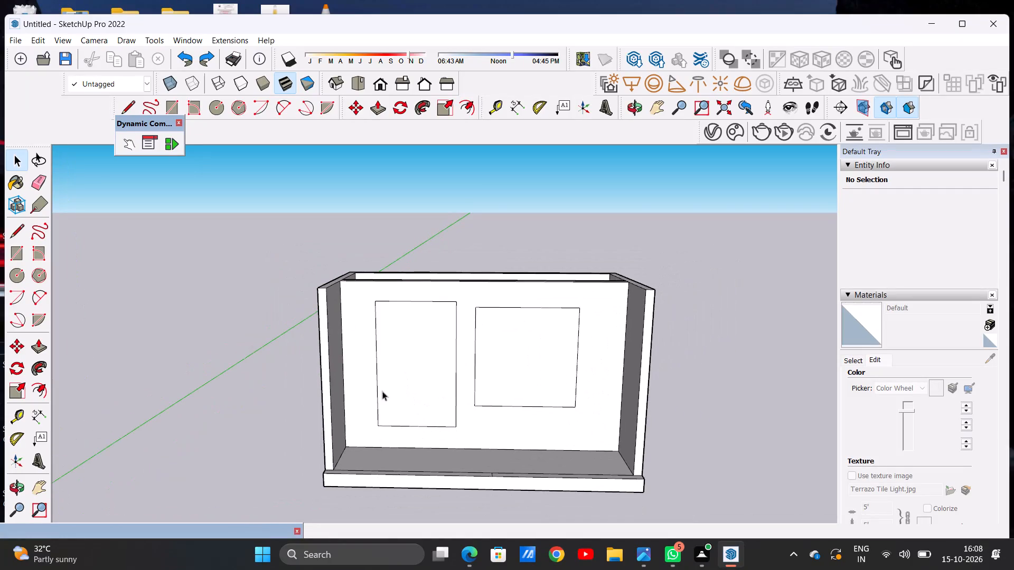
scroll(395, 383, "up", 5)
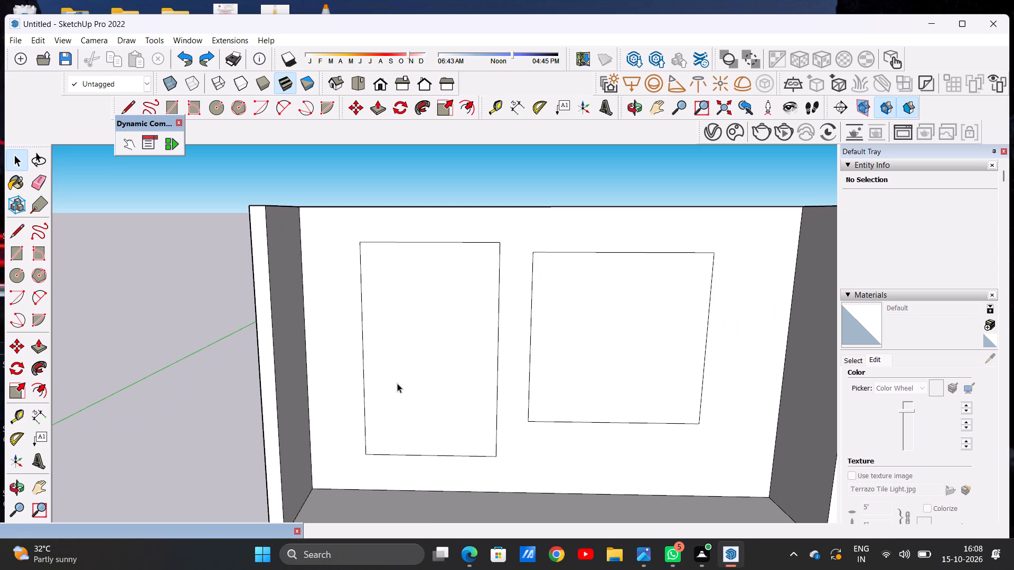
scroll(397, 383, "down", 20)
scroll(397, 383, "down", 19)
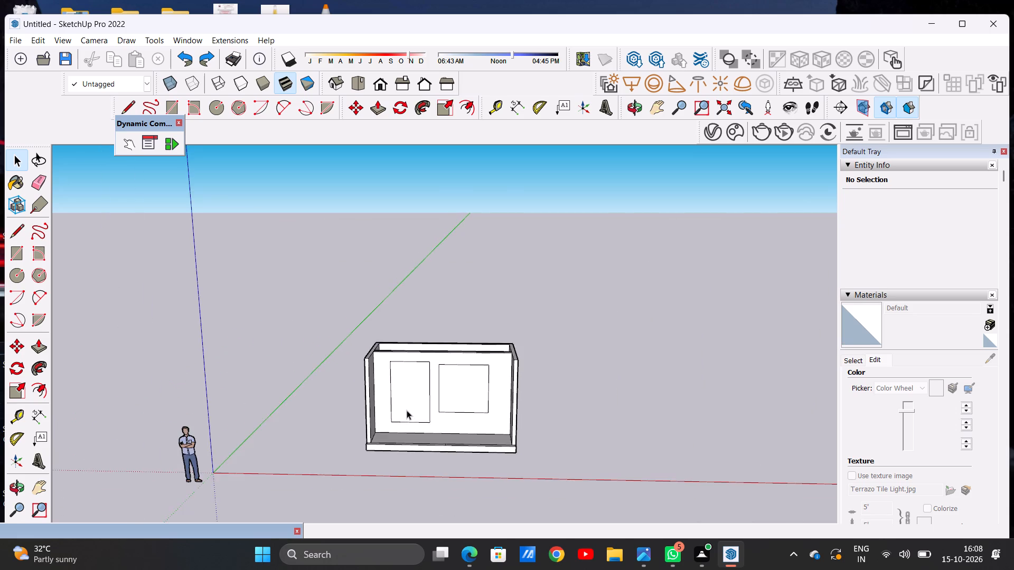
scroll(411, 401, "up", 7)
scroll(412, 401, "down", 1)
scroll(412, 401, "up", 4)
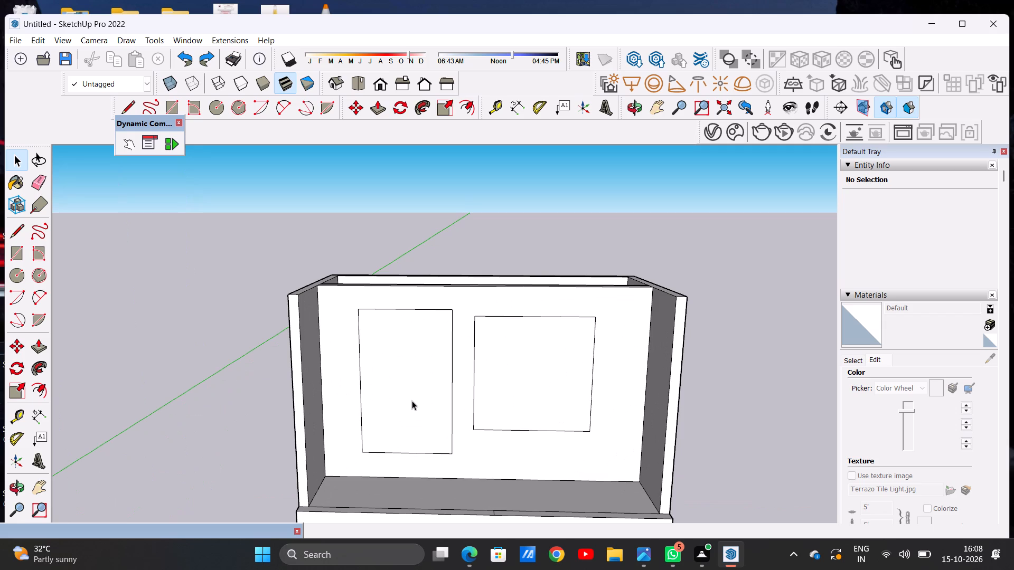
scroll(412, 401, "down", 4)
Extend the tall rectangle's two sides down to the floor with lines and erase its old bottom edge to form a door outline.
scroll(378, 469, "up", 13)
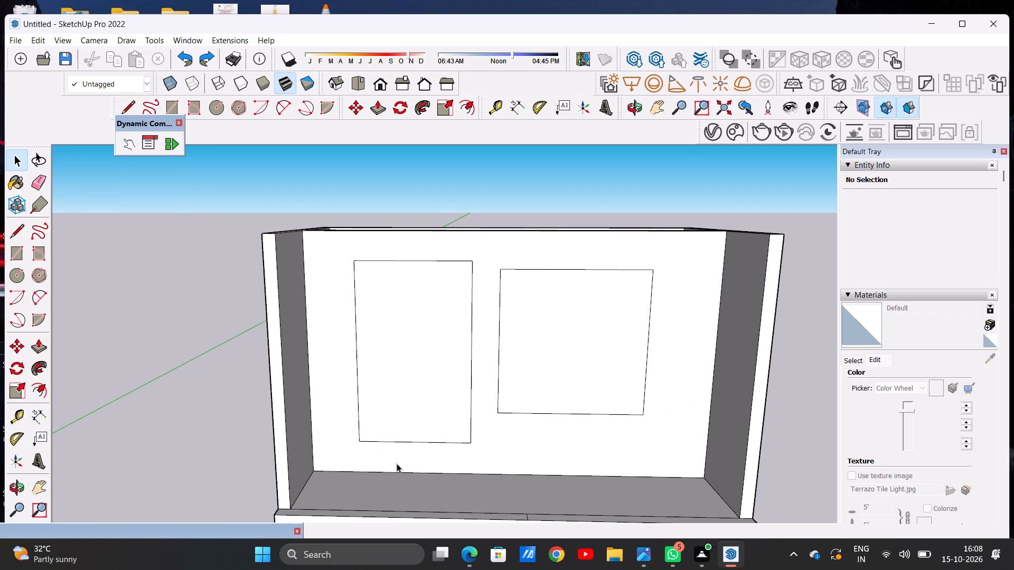
key("l")
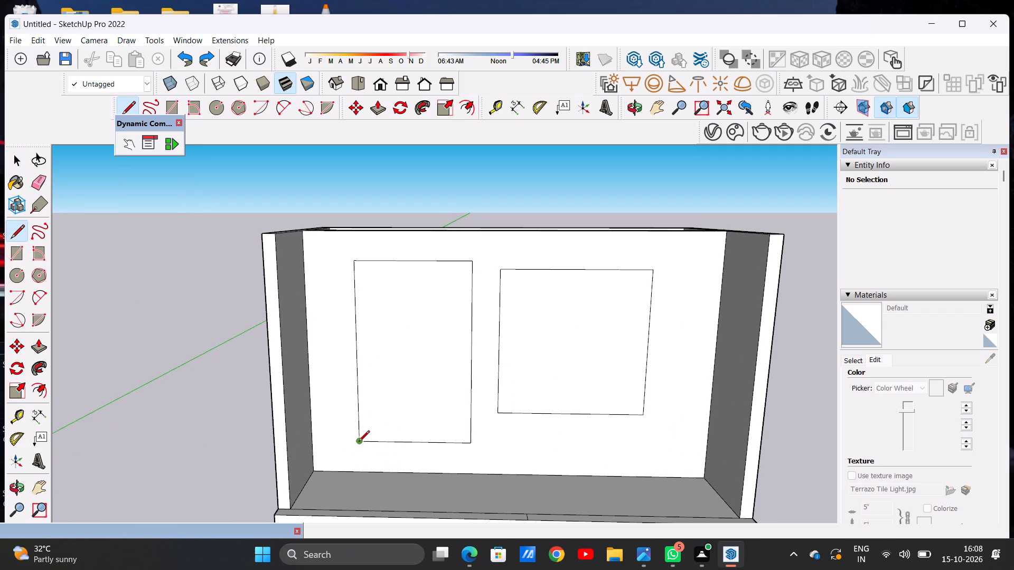
left_click(359, 442)
left_click(362, 474)
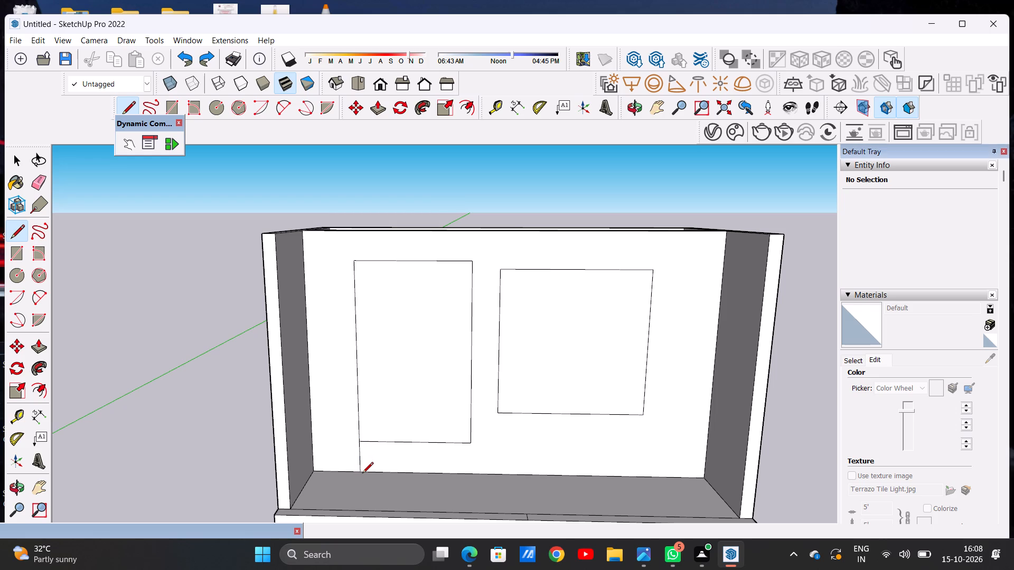
left_click(473, 443)
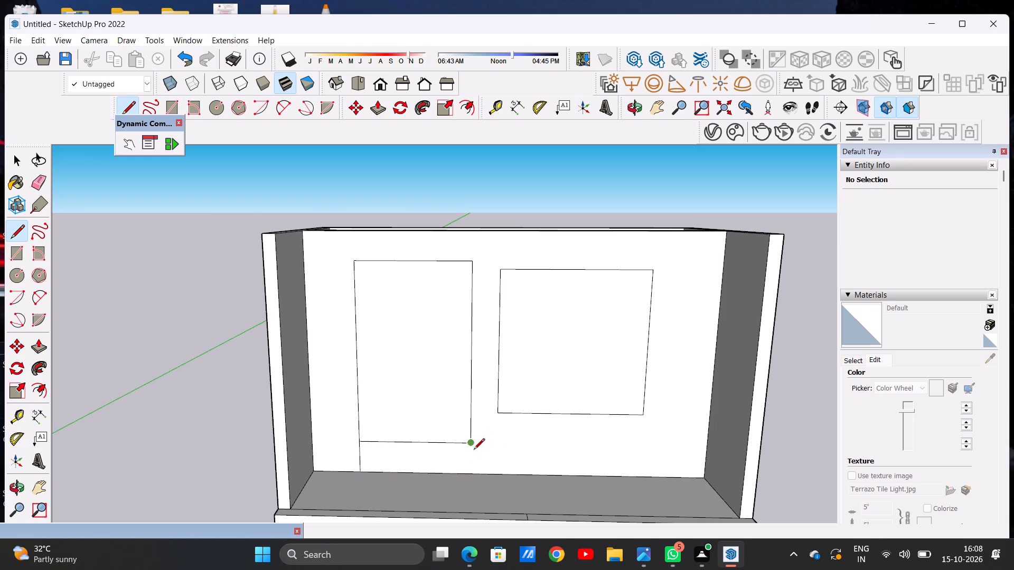
left_click(471, 474)
key("space")
key("e")
left_click_drag(433, 436, 436, 450)
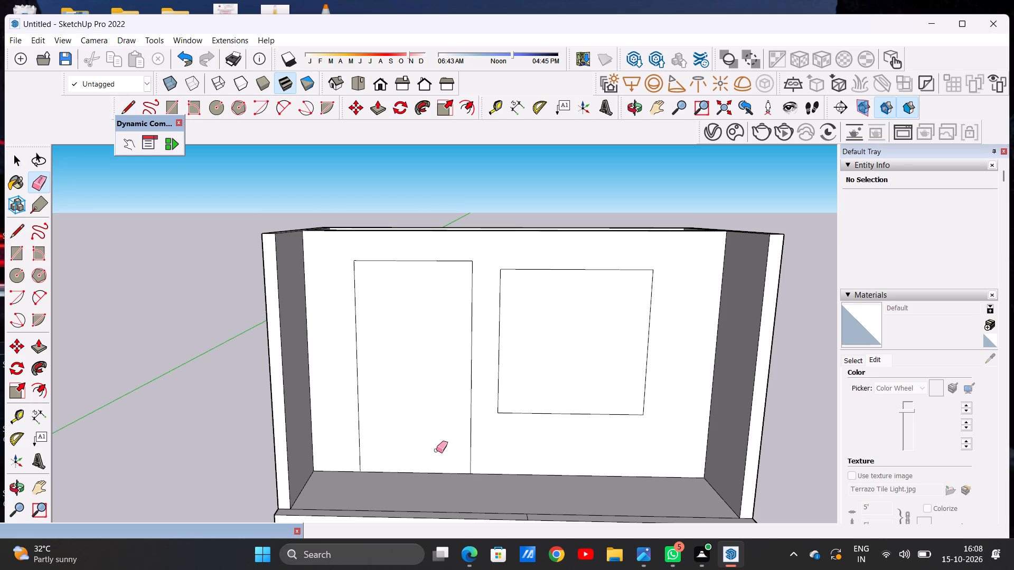
key("space")
Offset the door outline slightly inward to form a narrow frame border around the door panel.
scroll(503, 424, "down", 8)
middle_click_drag(473, 404, 474, 358)
scroll(483, 406, "up", 2)
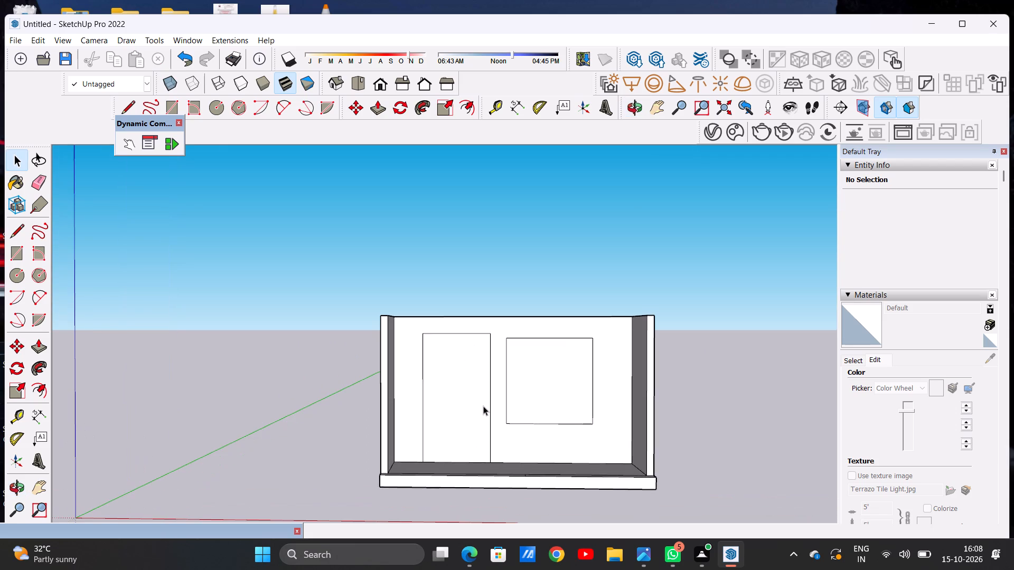
type("OF")
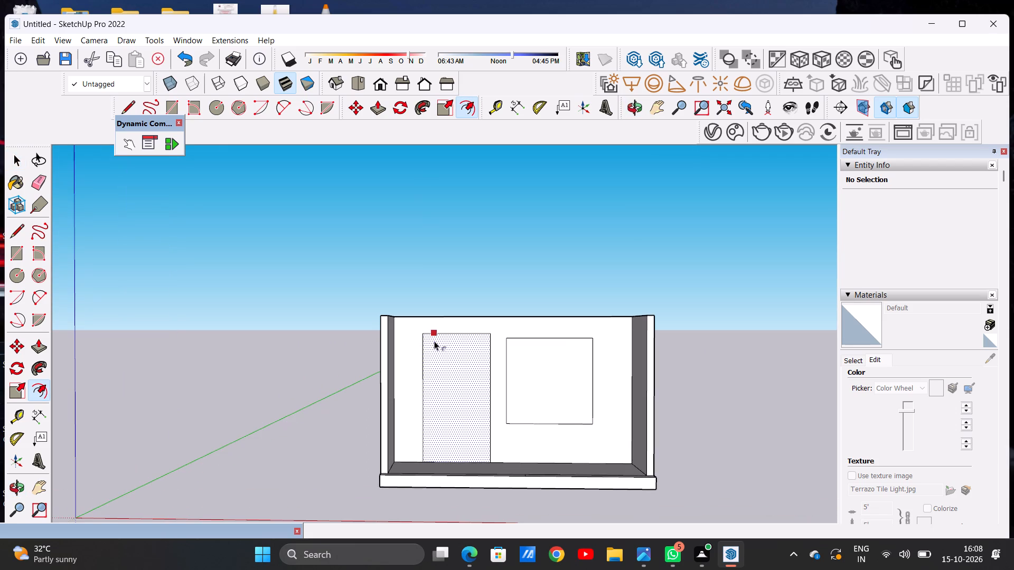
left_click(431, 336)
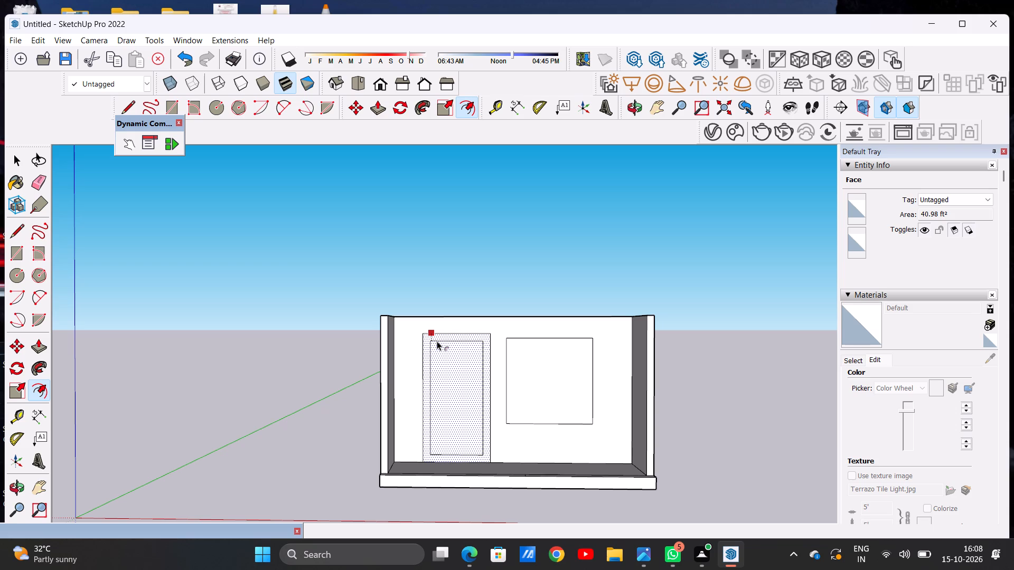
left_click(439, 339)
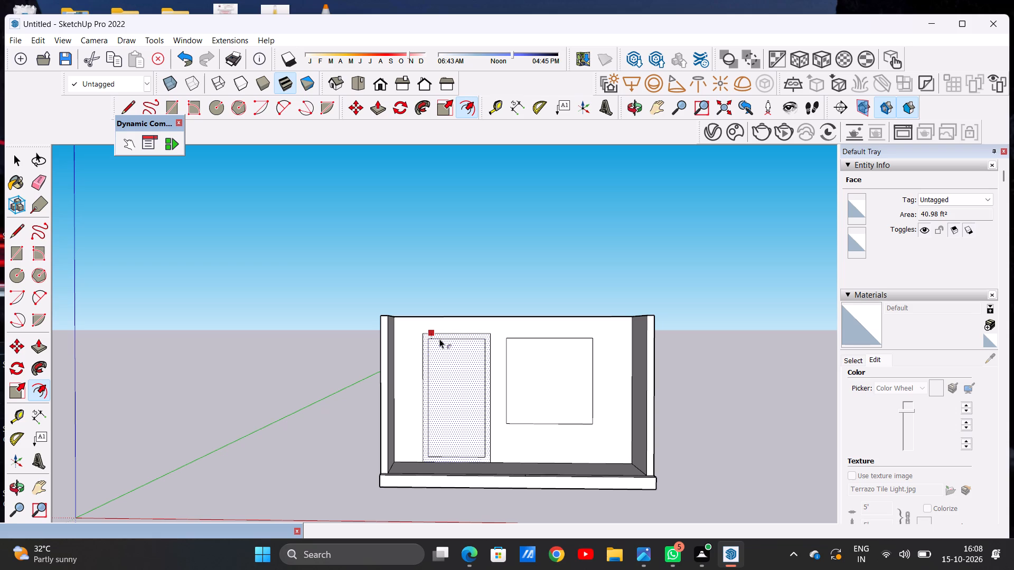
key("space")
Draw a thin horizontal rectangle on the upper part of the inner door panel, leaving space beside it on the right.
scroll(462, 401, "up", 5)
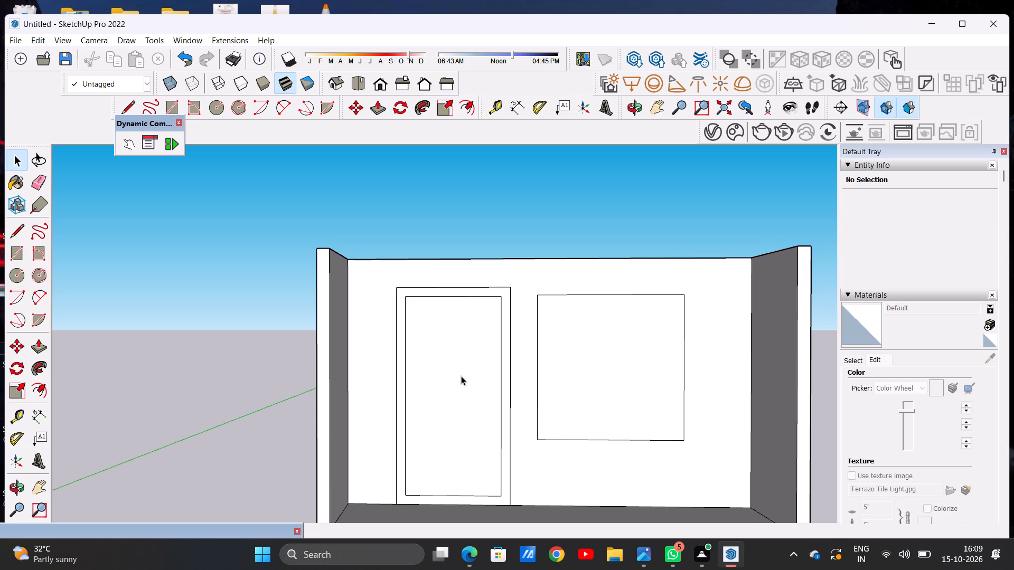
key("r")
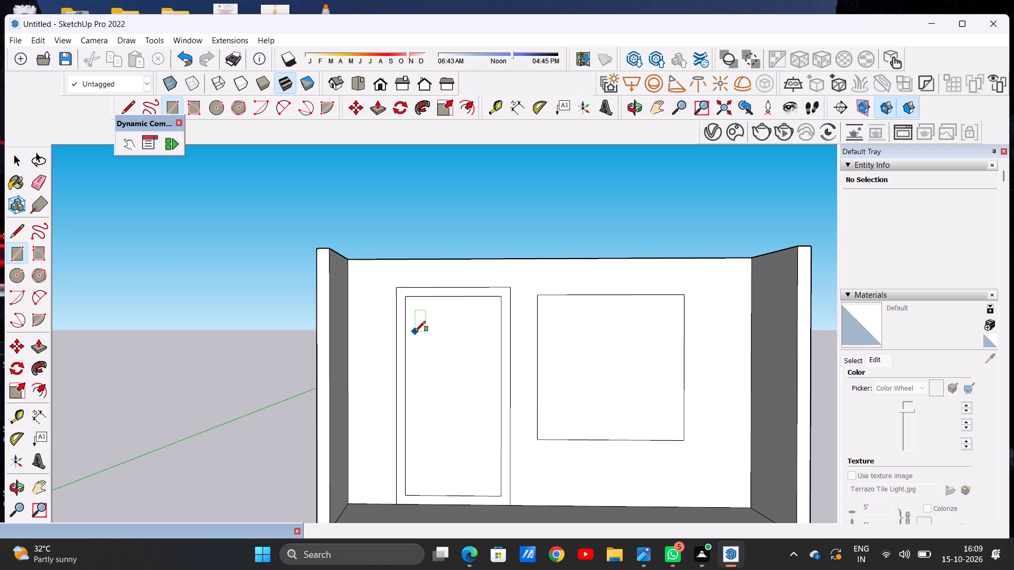
left_click(415, 331)
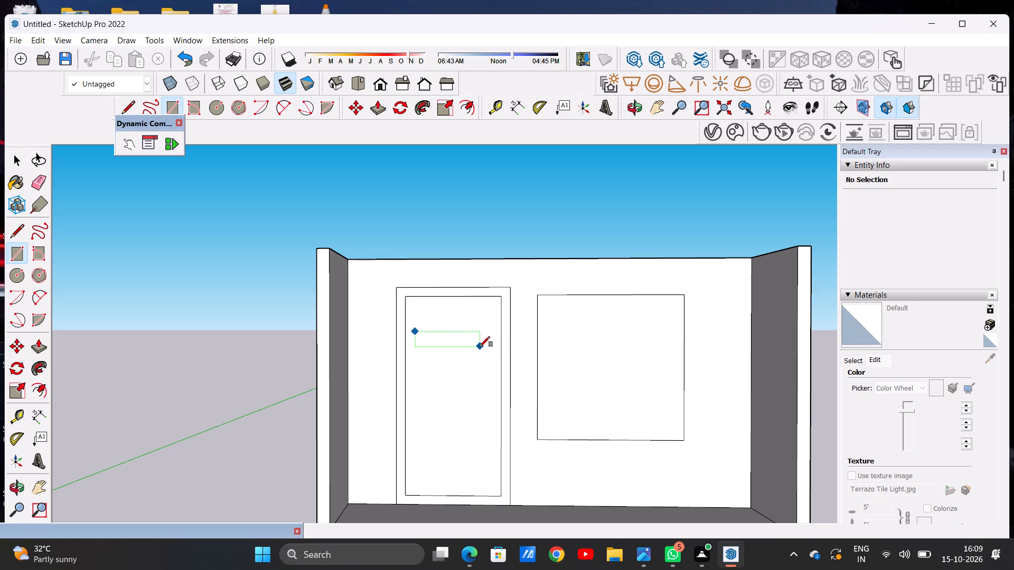
left_click(480, 347)
key("space")
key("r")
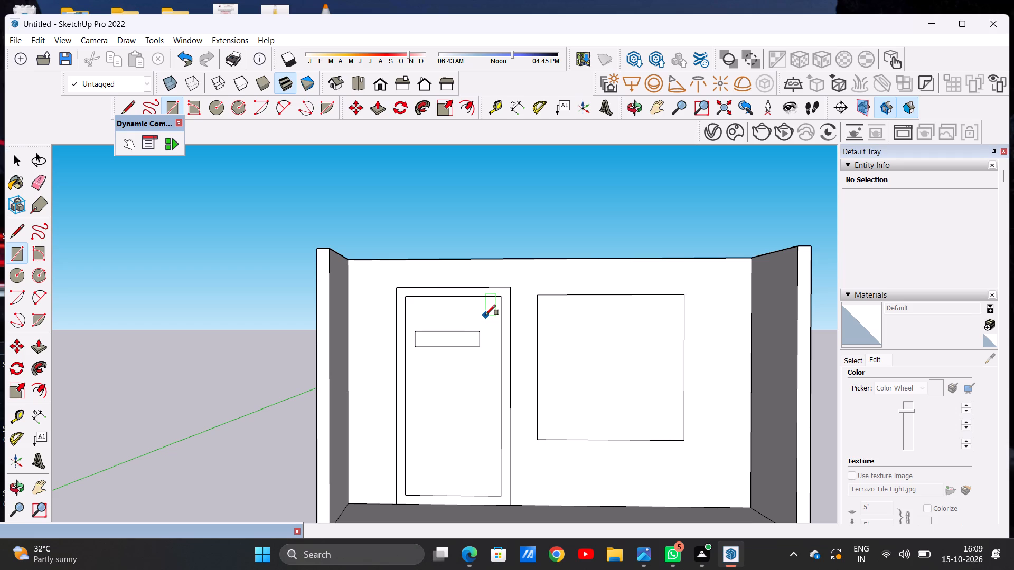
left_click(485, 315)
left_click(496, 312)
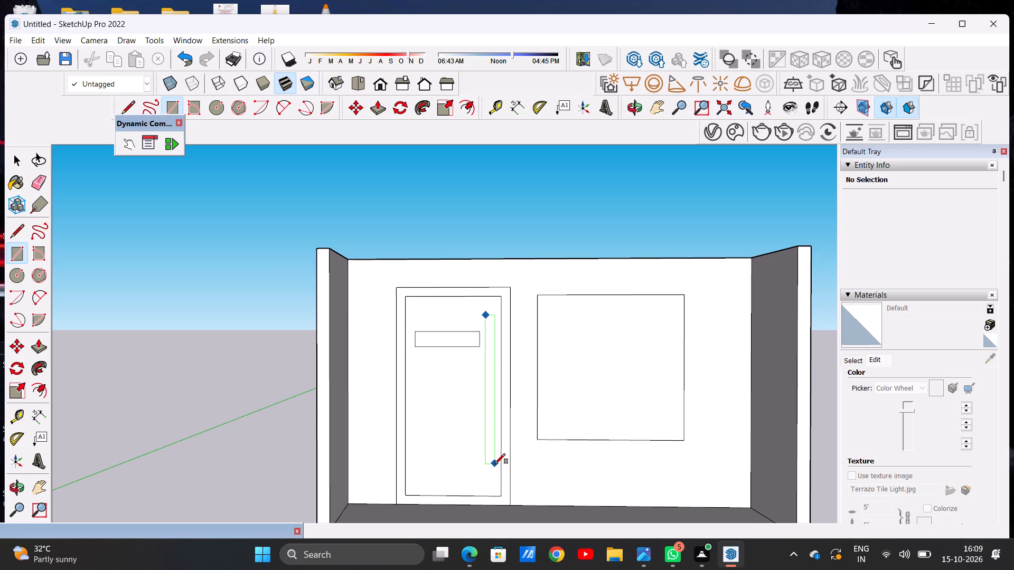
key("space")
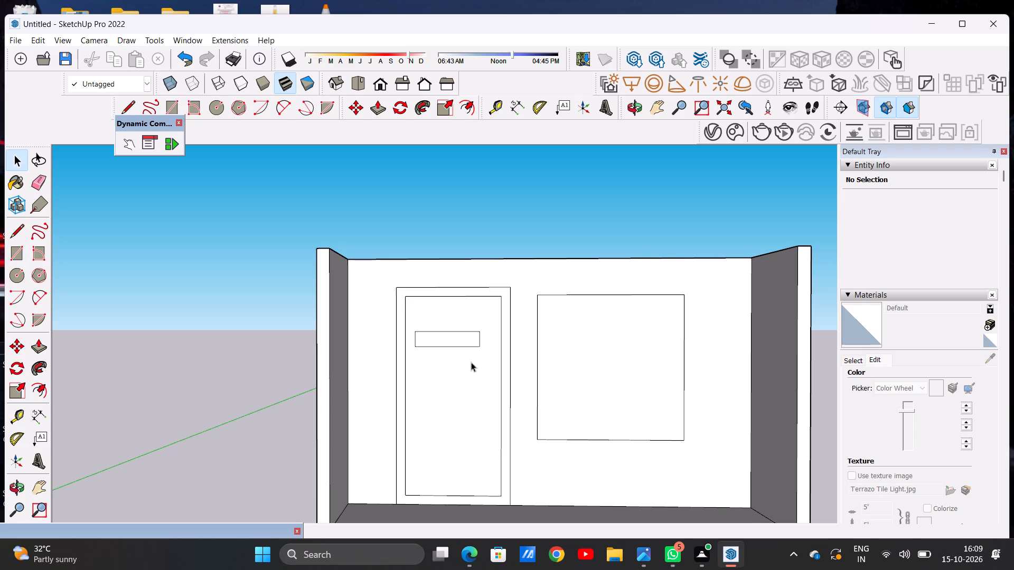
Copy the thin horizontal rectangle straight down the door panel twice, making a column of three roughly evenly spaced strips.
double_click(463, 341)
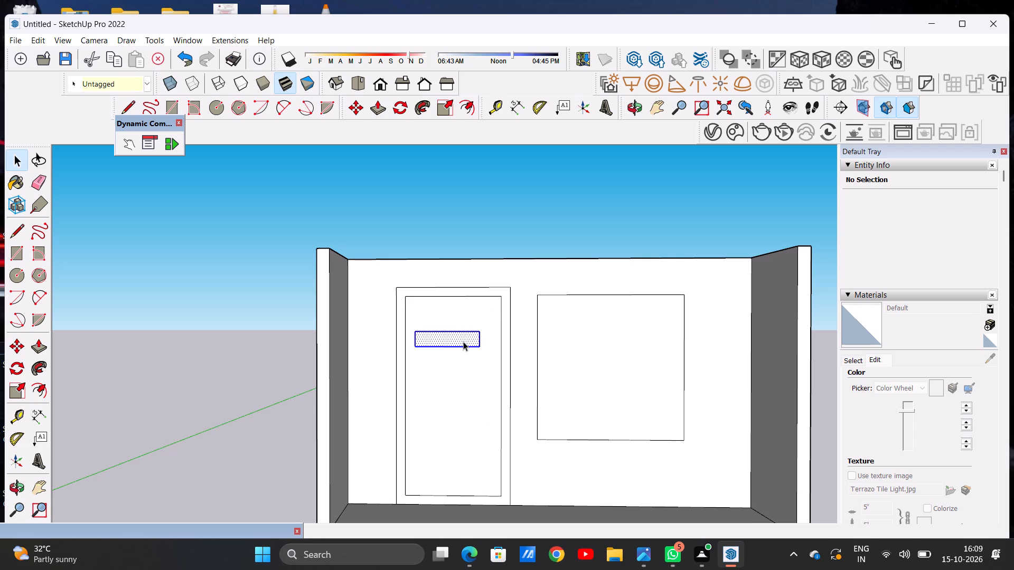
key("m")
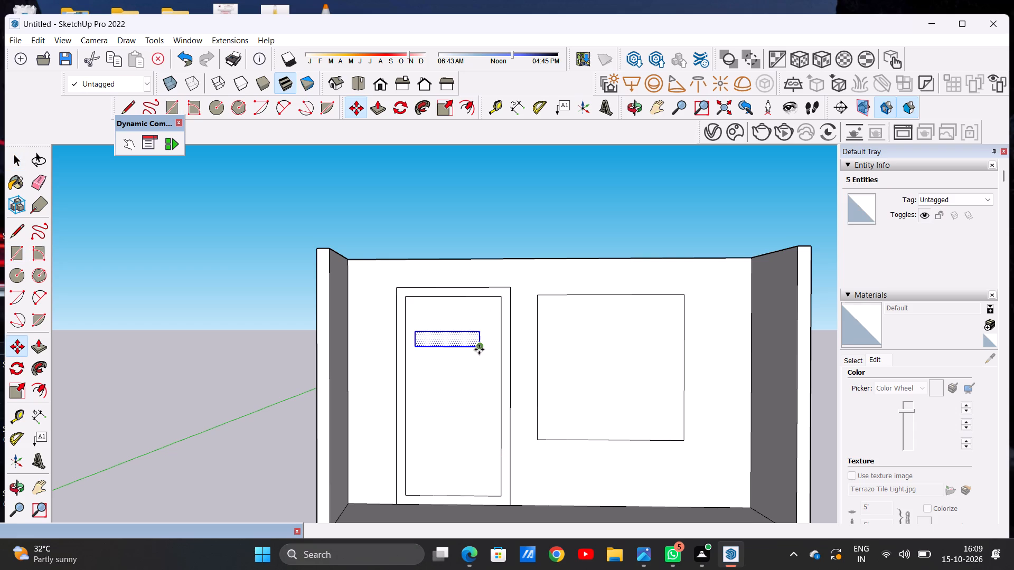
left_click(479, 349)
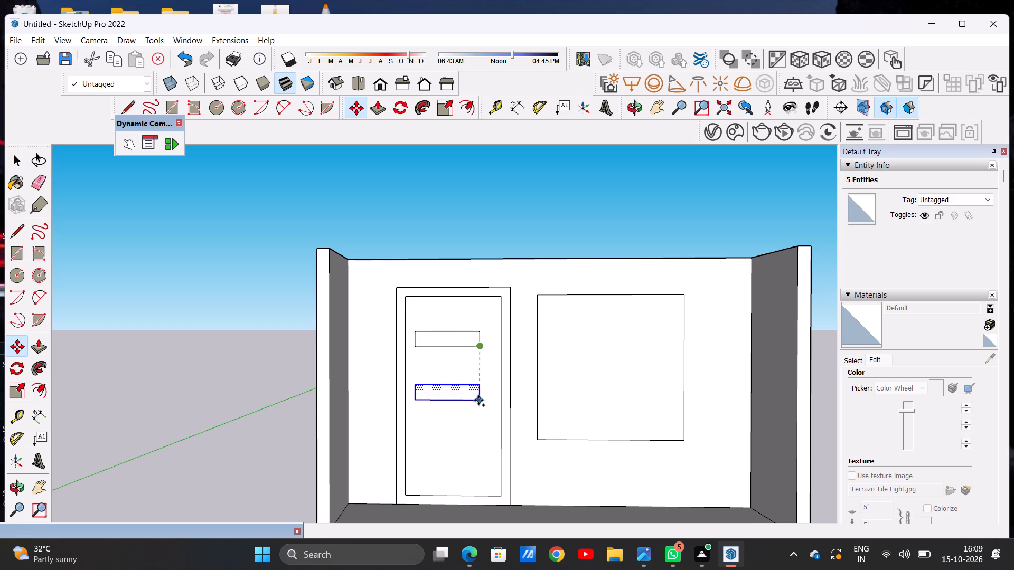
left_click(478, 400)
left_click(478, 400)
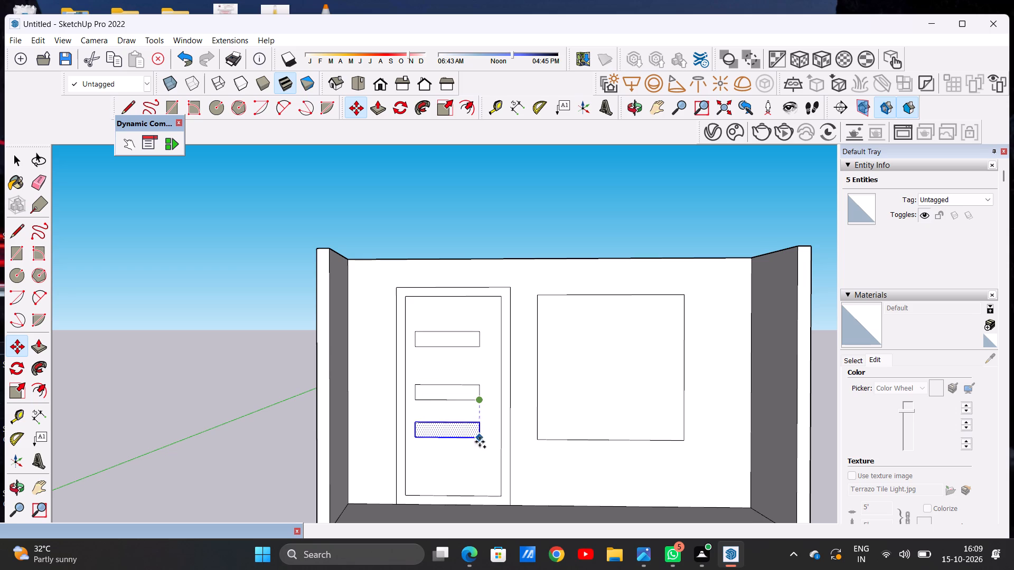
left_click(480, 448)
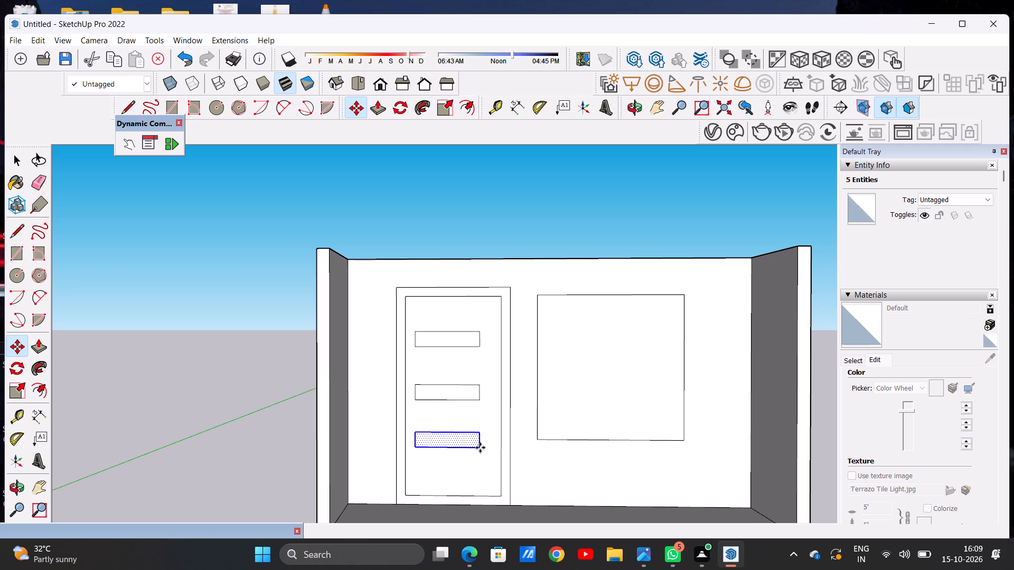
key("space")
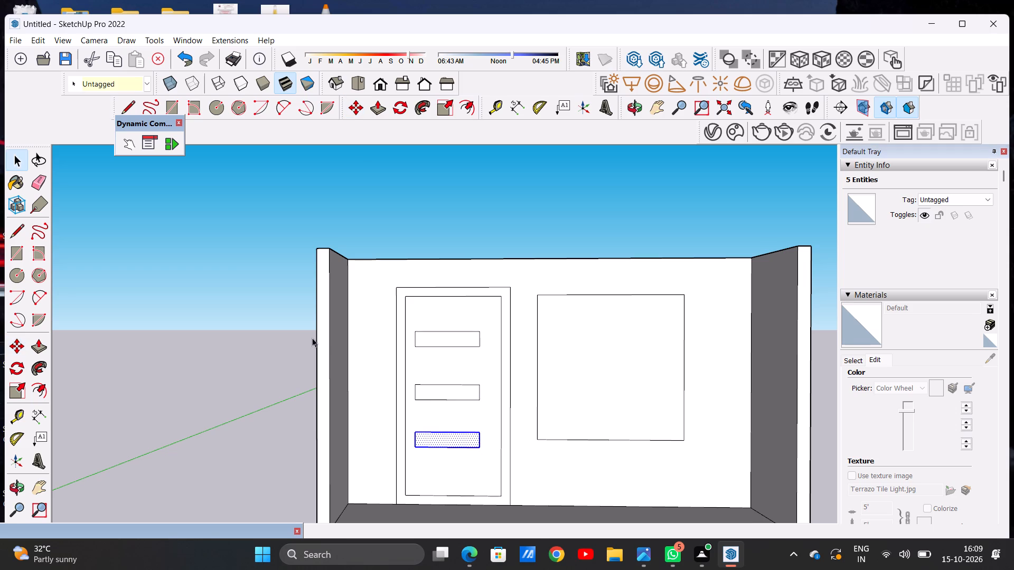
left_click(274, 320)
Draw a narrow vertical handle rectangle between the strips and the door panel's right edge, spanning from below the top strip to the bottom strip.
scroll(450, 377, "up", 2)
key("r")
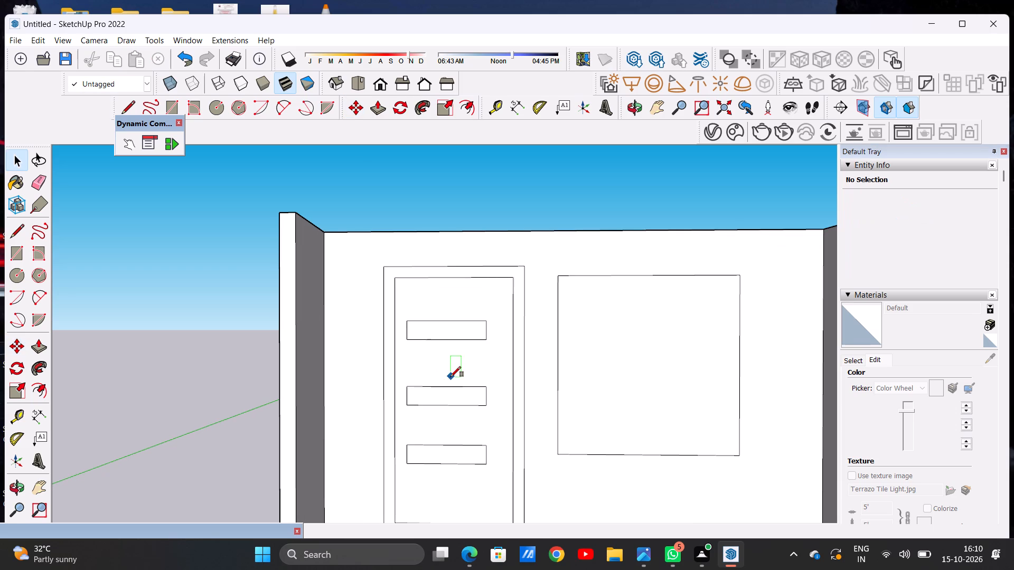
scroll(475, 365, "up", 2)
left_click(503, 335)
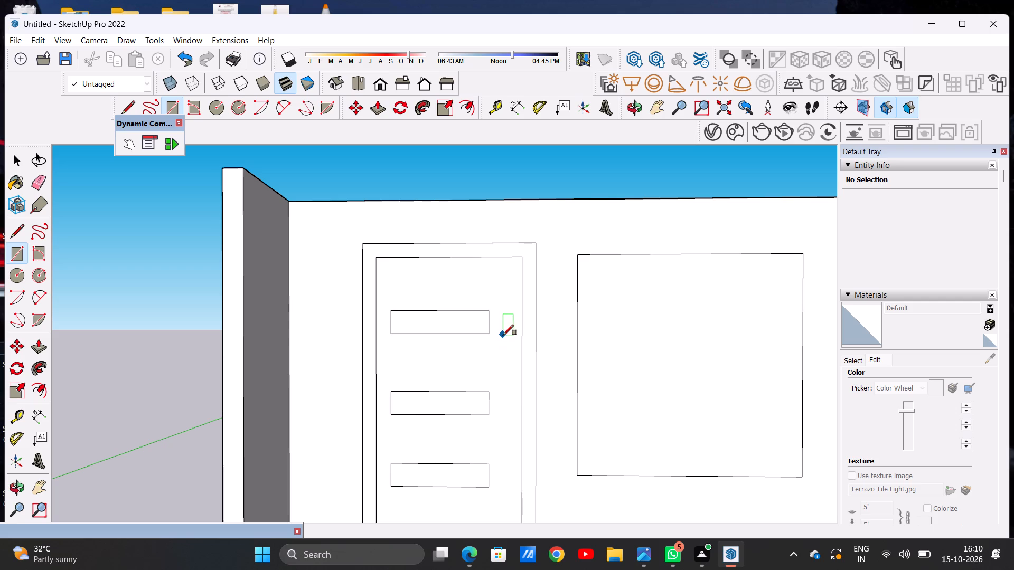
left_click(512, 331)
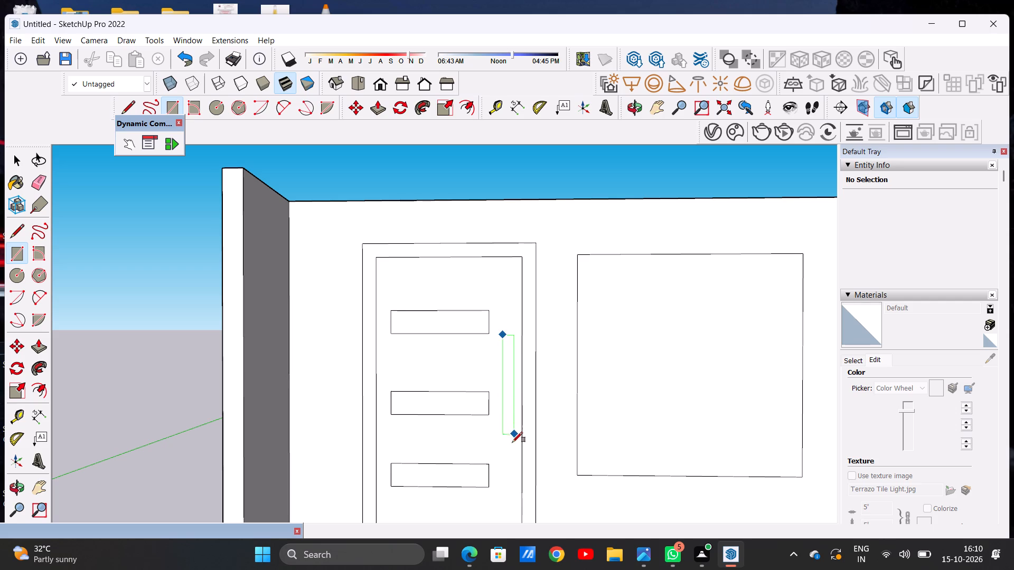
left_click(511, 462)
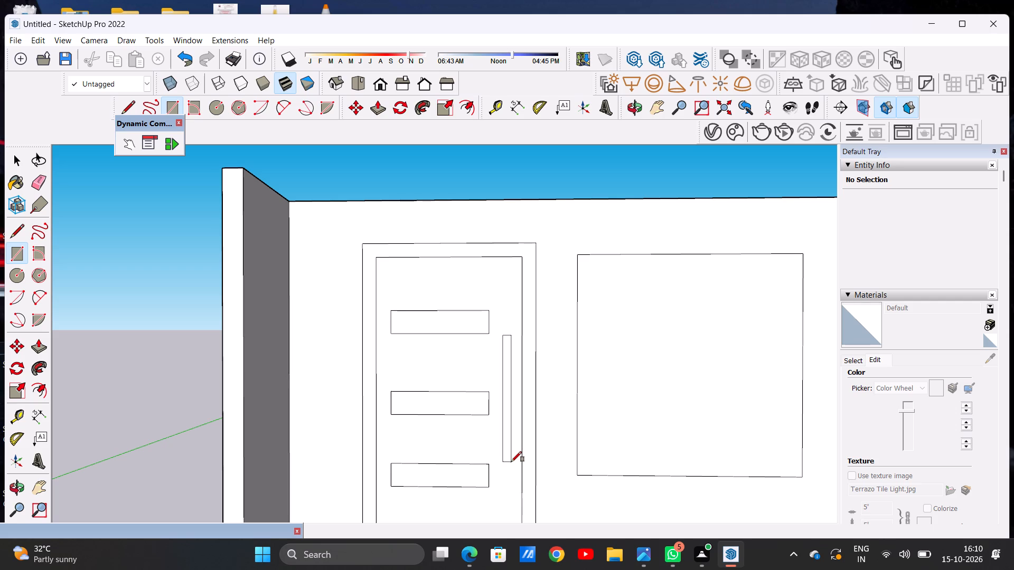
key("space")
left_click(508, 177)
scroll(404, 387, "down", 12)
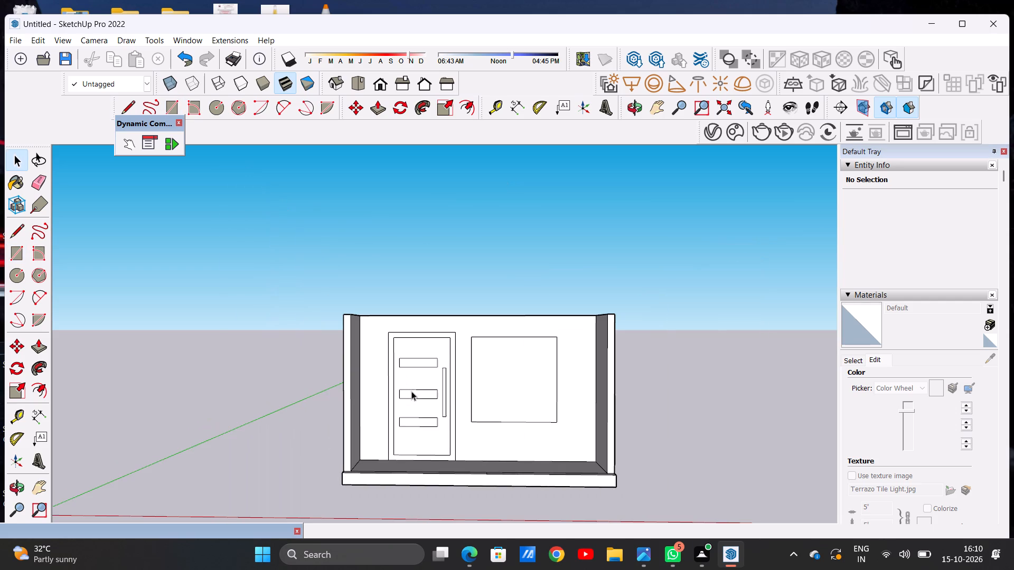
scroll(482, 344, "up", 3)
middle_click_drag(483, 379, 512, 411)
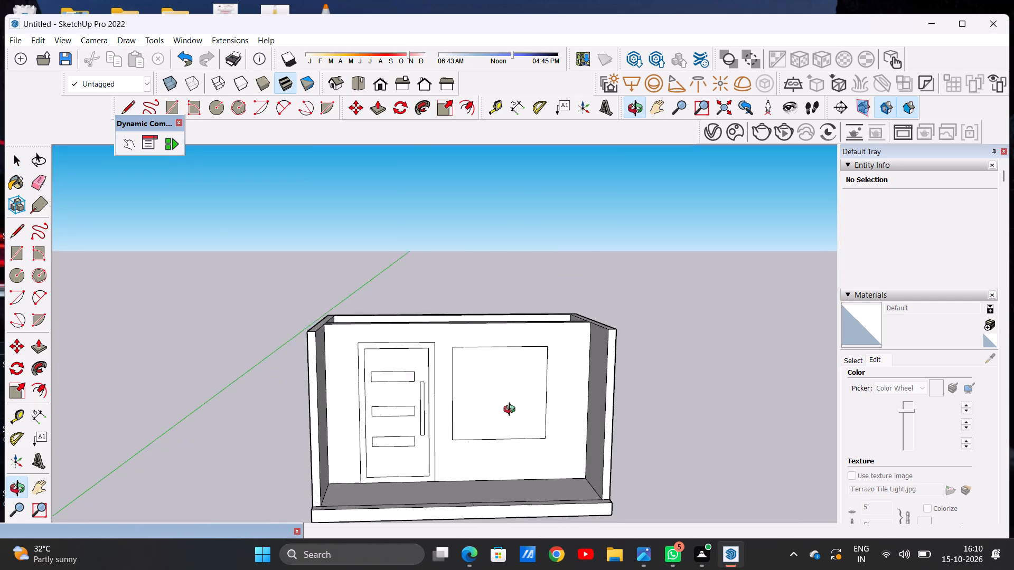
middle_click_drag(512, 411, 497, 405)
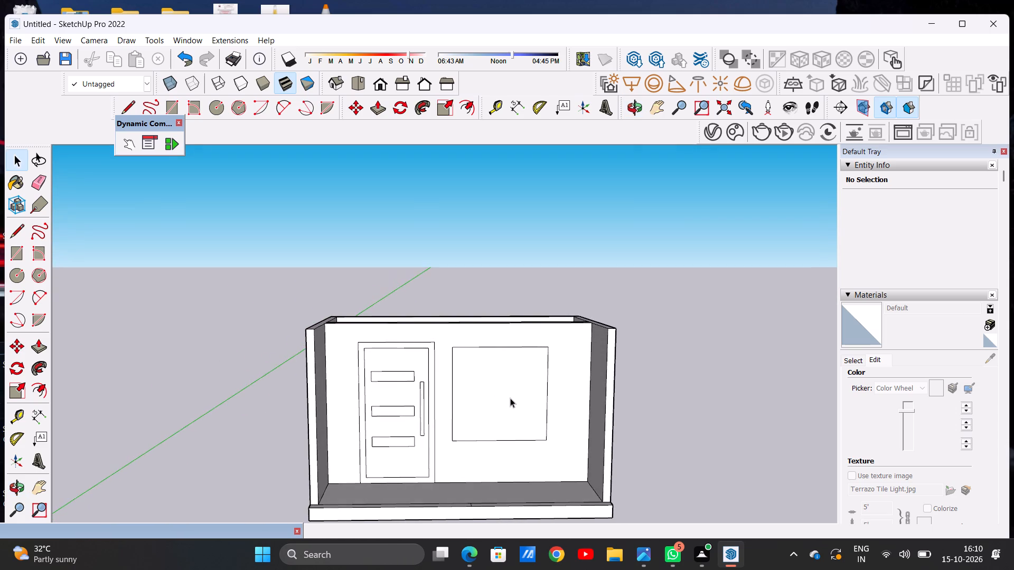
Offset the window outline slightly inward to form a narrow frame border matching the door's frame.
scroll(510, 398, "up", 4)
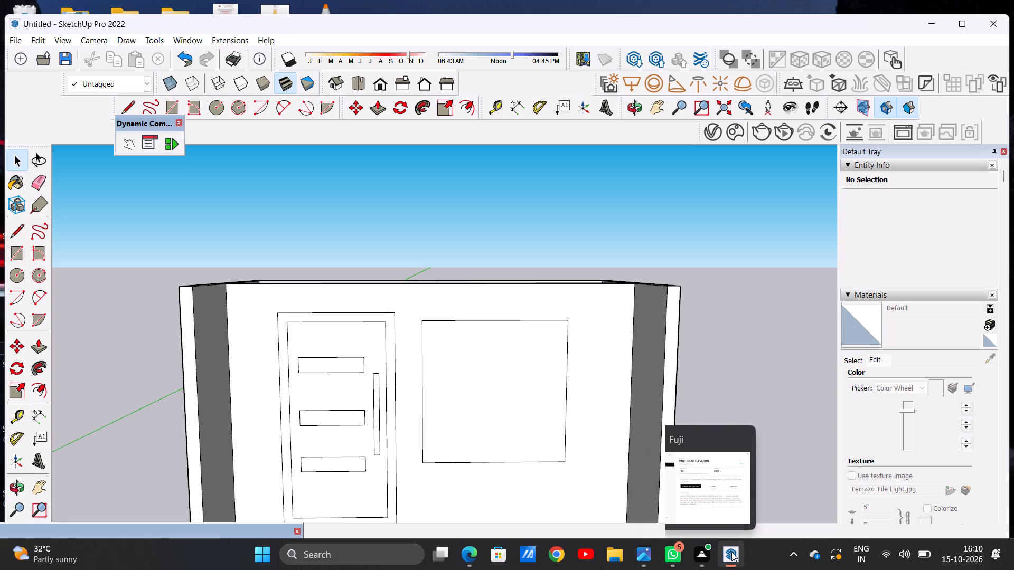
left_click(716, 489)
scroll(564, 395, "down", 7)
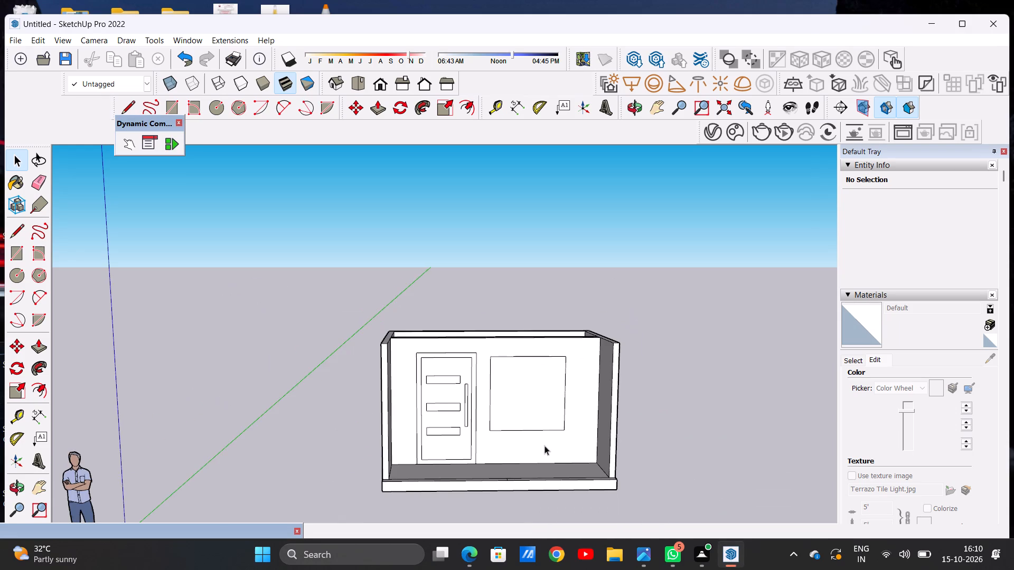
middle_click_drag(544, 445, 532, 425)
scroll(502, 391, "up", 6)
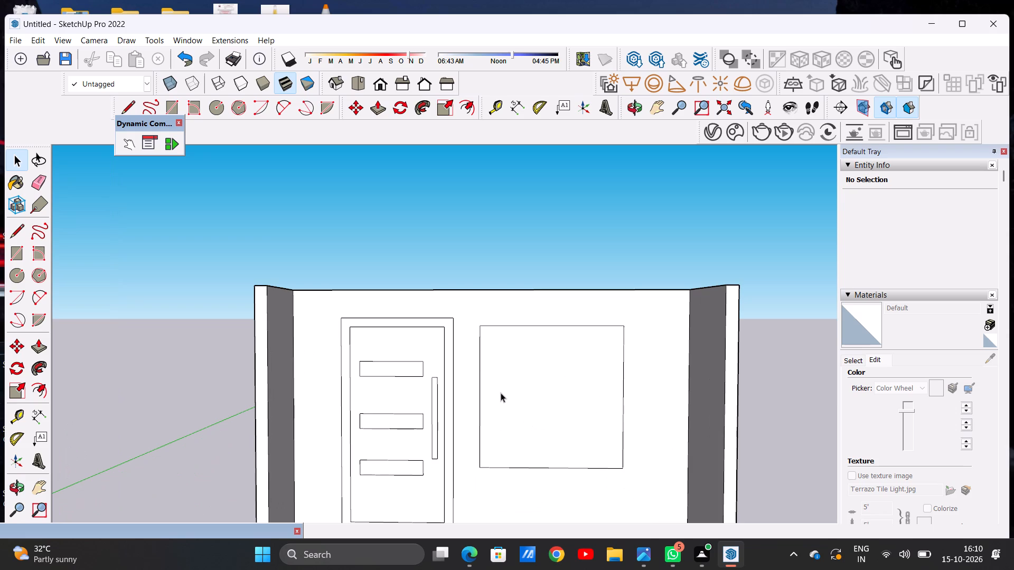
type("OF")
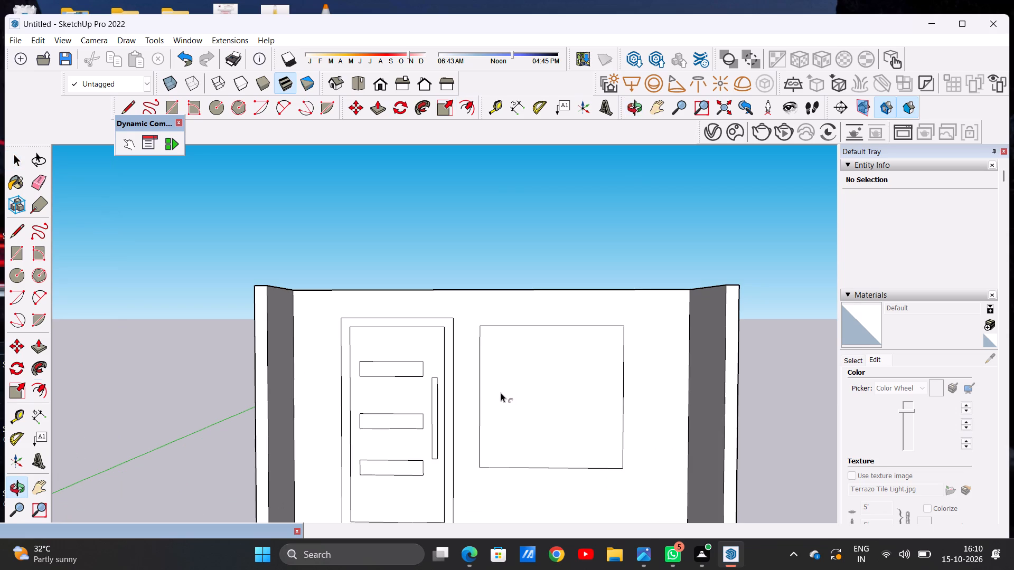
left_click(526, 329)
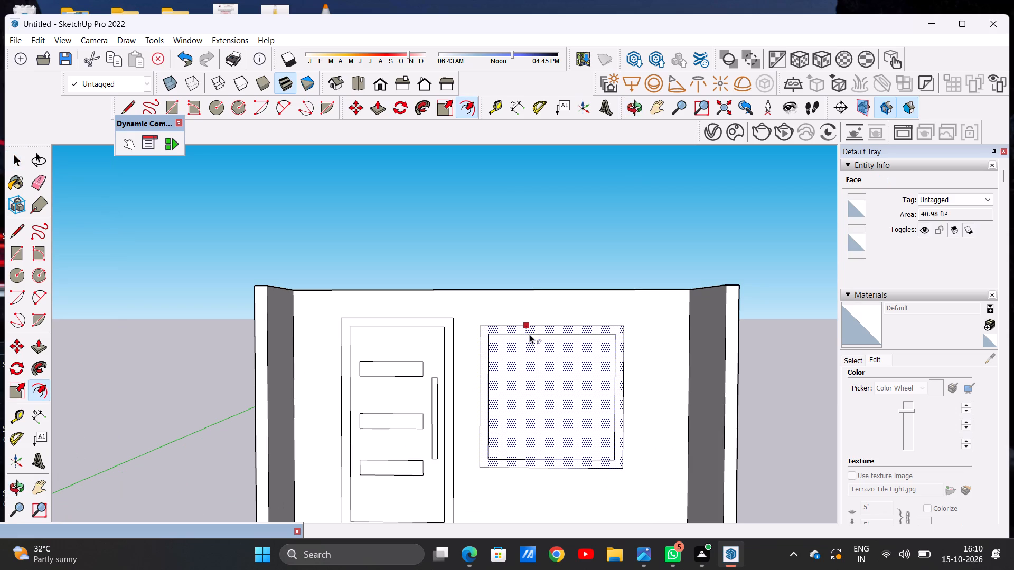
left_click(529, 334)
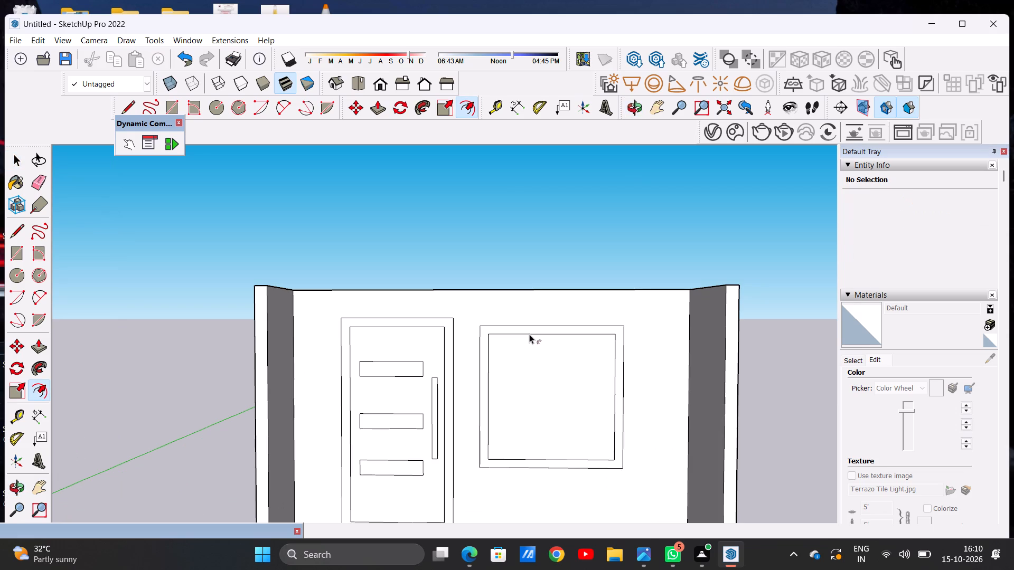
key("space")
Draw two closely spaced vertical lines down the middle of the inner window panel to form a mullion between two panes.
key("l")
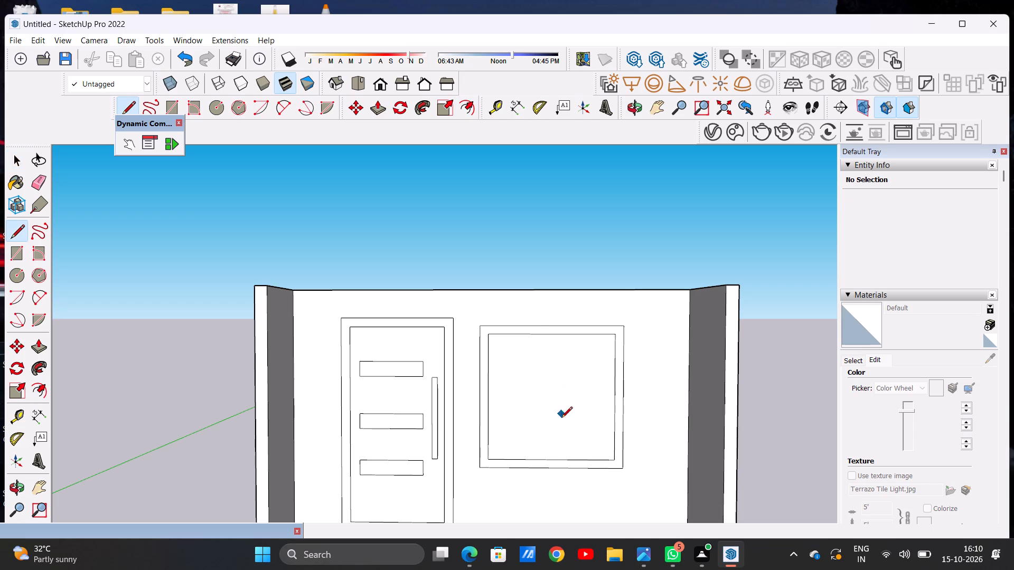
scroll(550, 339, "up", 7)
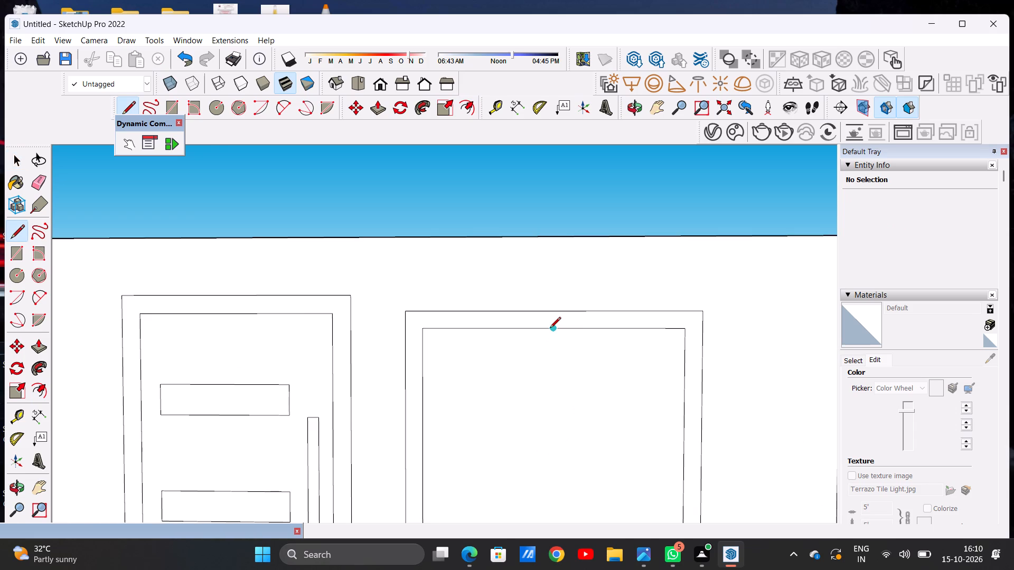
left_click(542, 329)
scroll(542, 396, "down", 16)
scroll(545, 464, "up", 12)
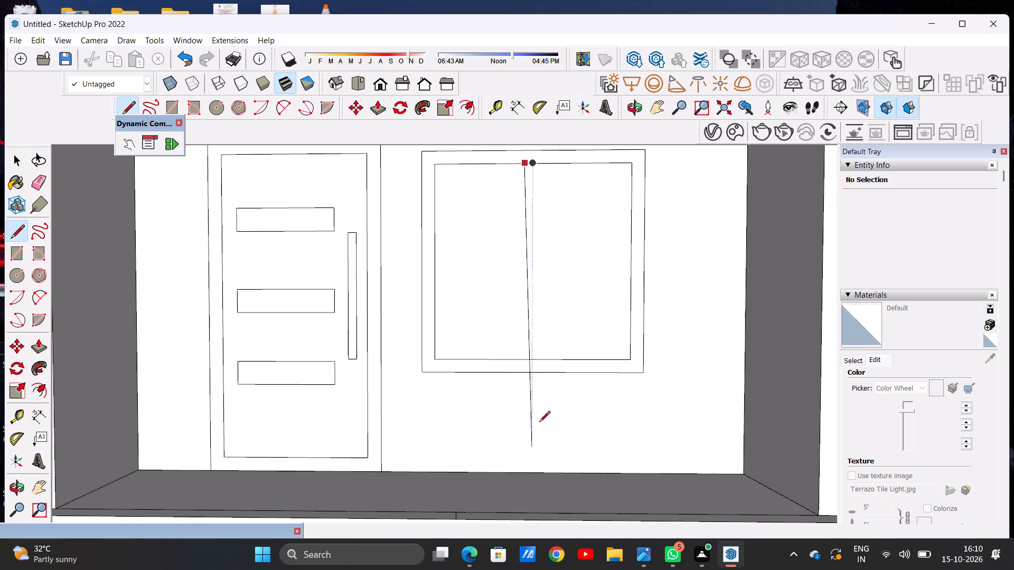
left_click(524, 358)
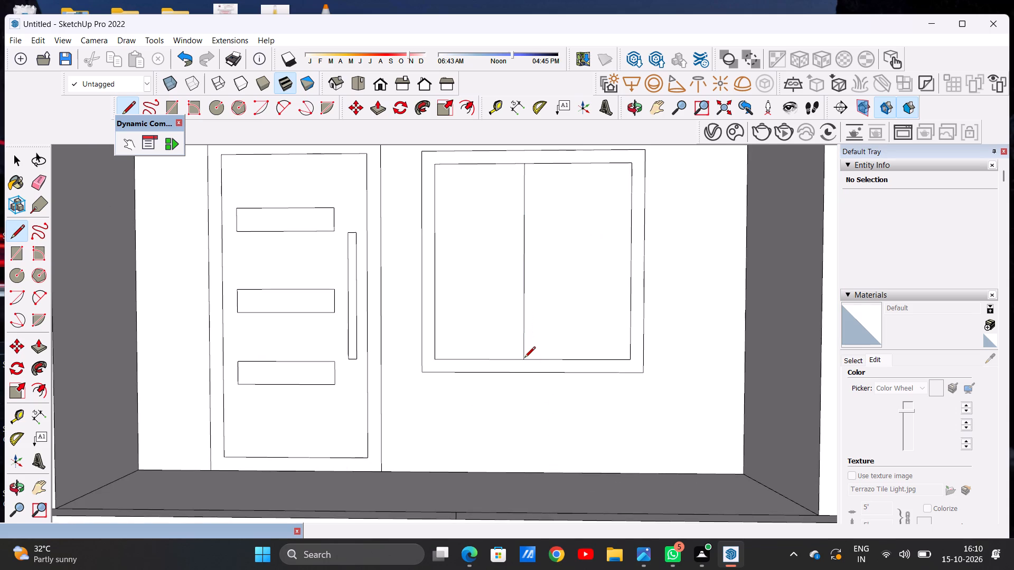
scroll(524, 358, "down", 4)
scroll(534, 236, "up", 3)
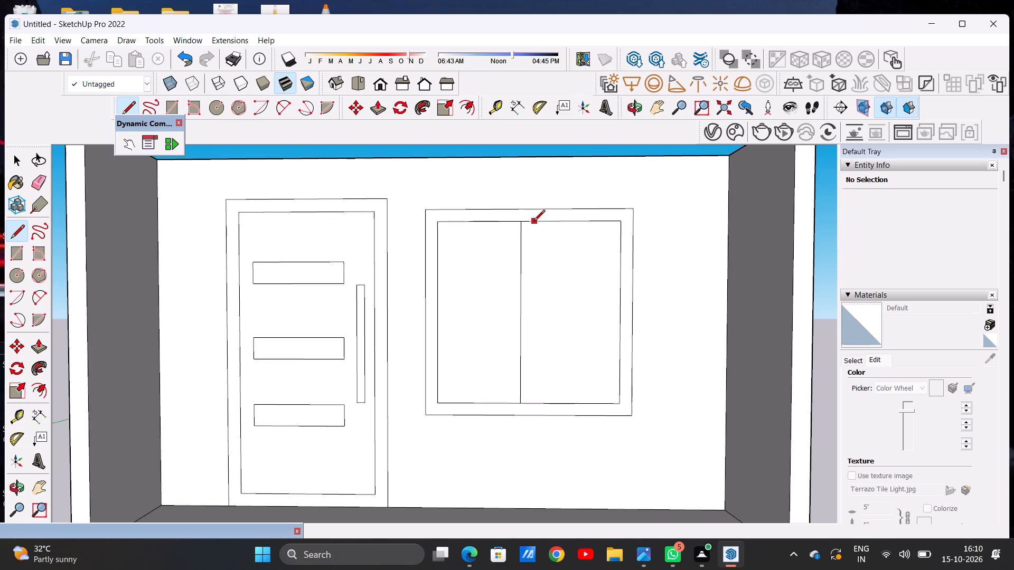
left_click(534, 222)
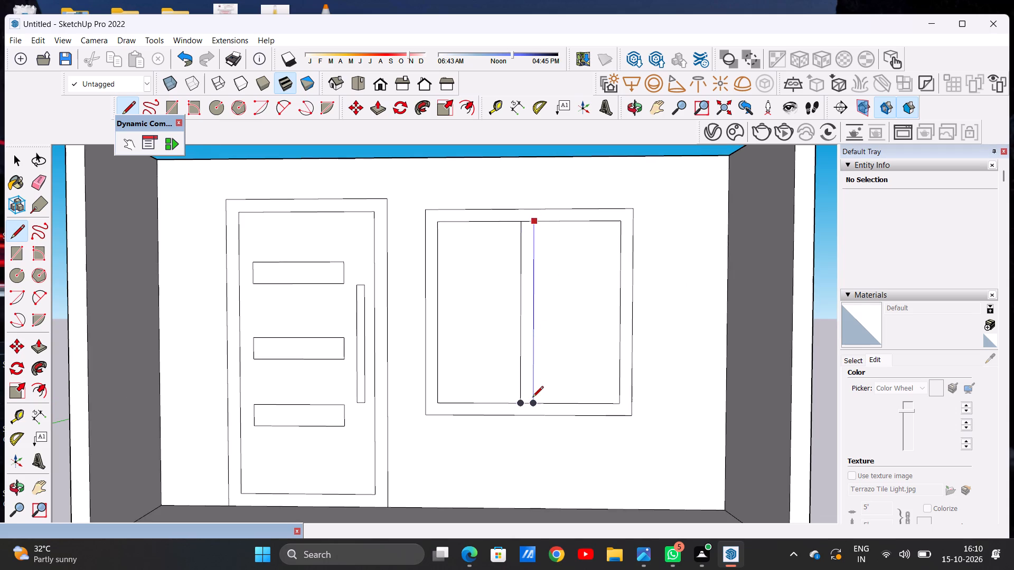
left_click(532, 402)
key("space")
Examine the building from the front and from above, checking the partition's door and window, the rear room and the front slab edge.
scroll(533, 377, "down", 12)
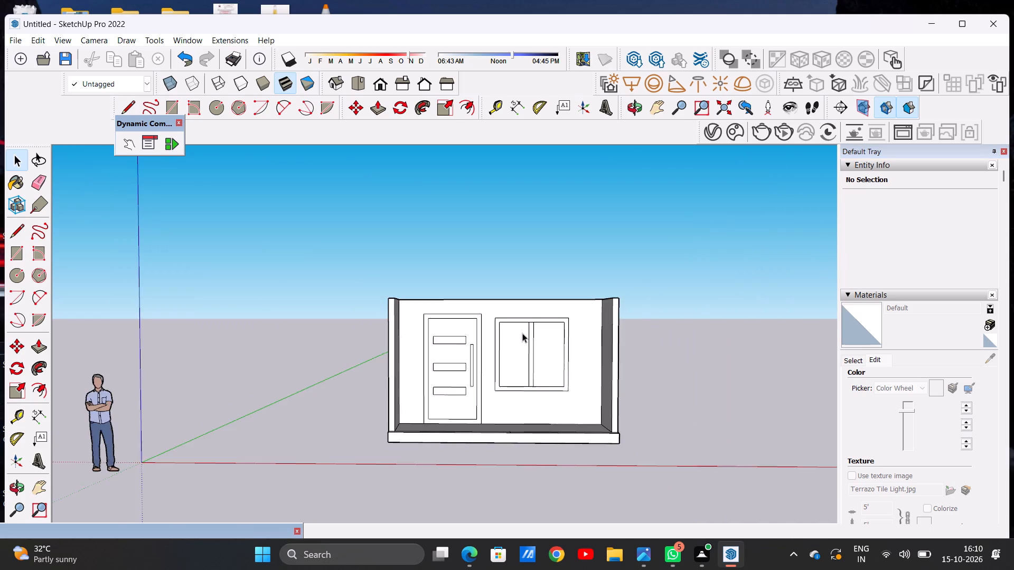
scroll(522, 332, "up", 6)
middle_click_drag(535, 372, 506, 424)
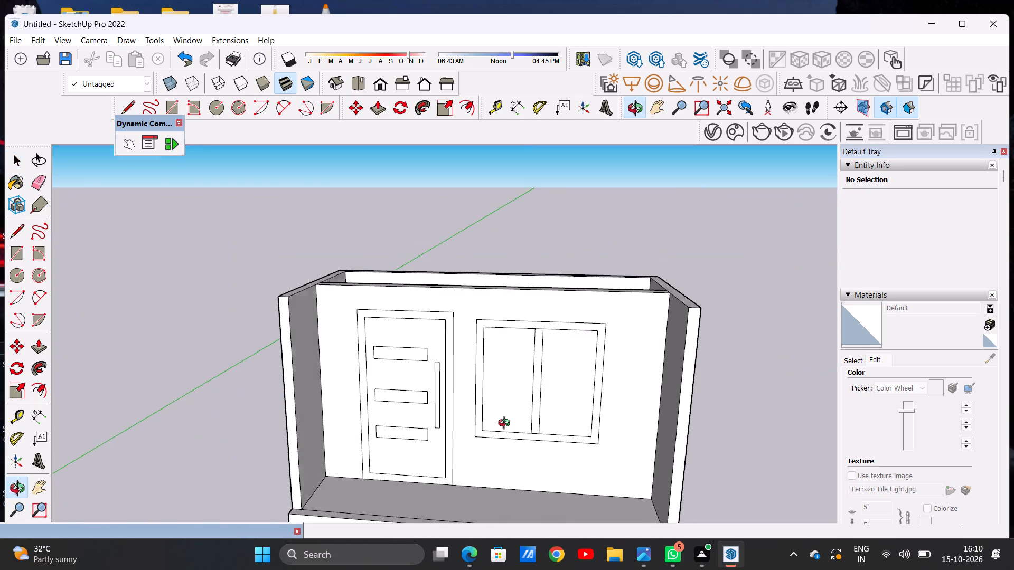
middle_click_drag(506, 424, 515, 450)
scroll(403, 306, "down", 6)
middle_click_drag(448, 320, 474, 455)
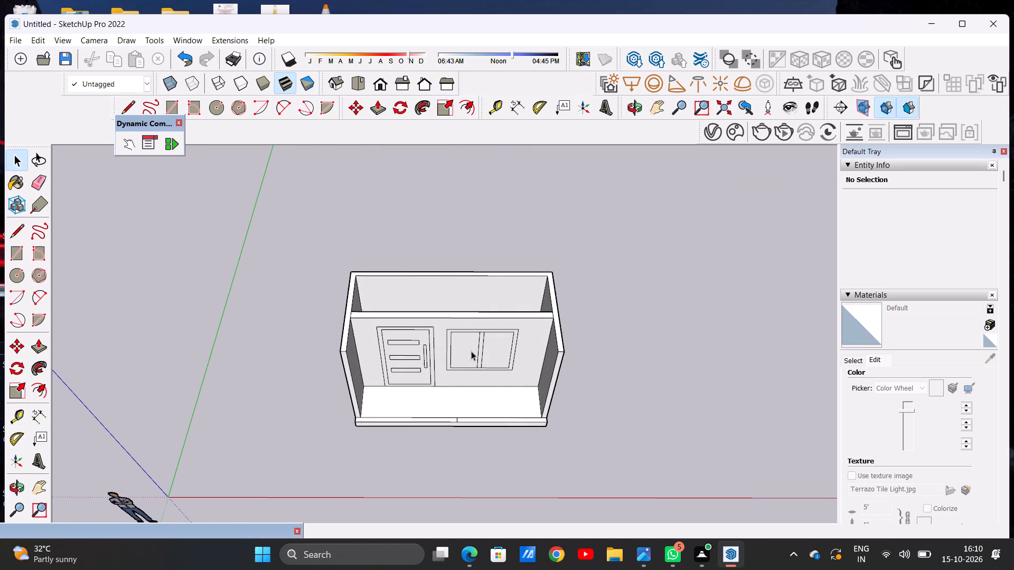
scroll(490, 407, "down", 3)
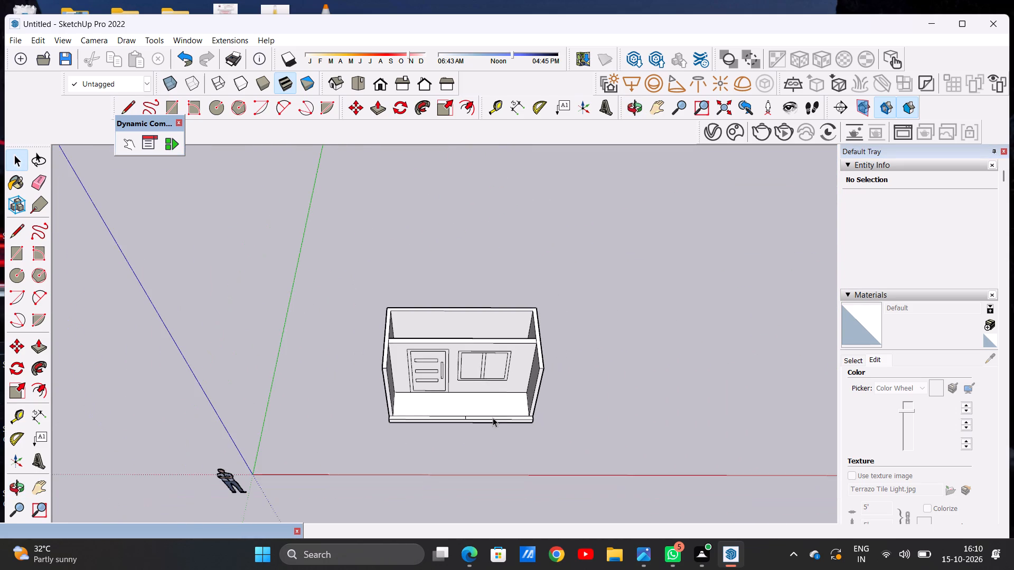
middle_click_drag(495, 424, 490, 268)
scroll(426, 366, "up", 6)
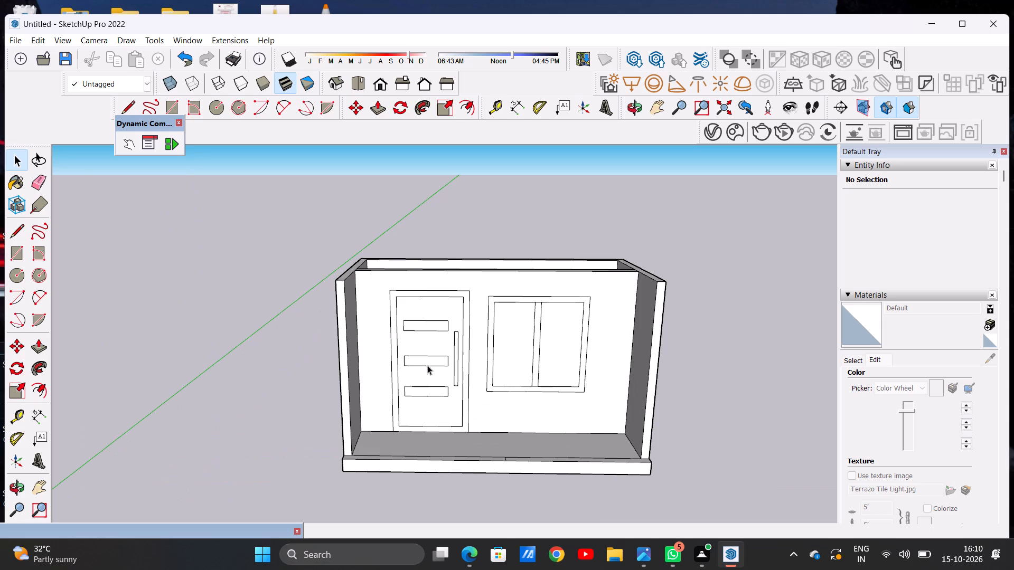
middle_click_drag(542, 379, 547, 382)
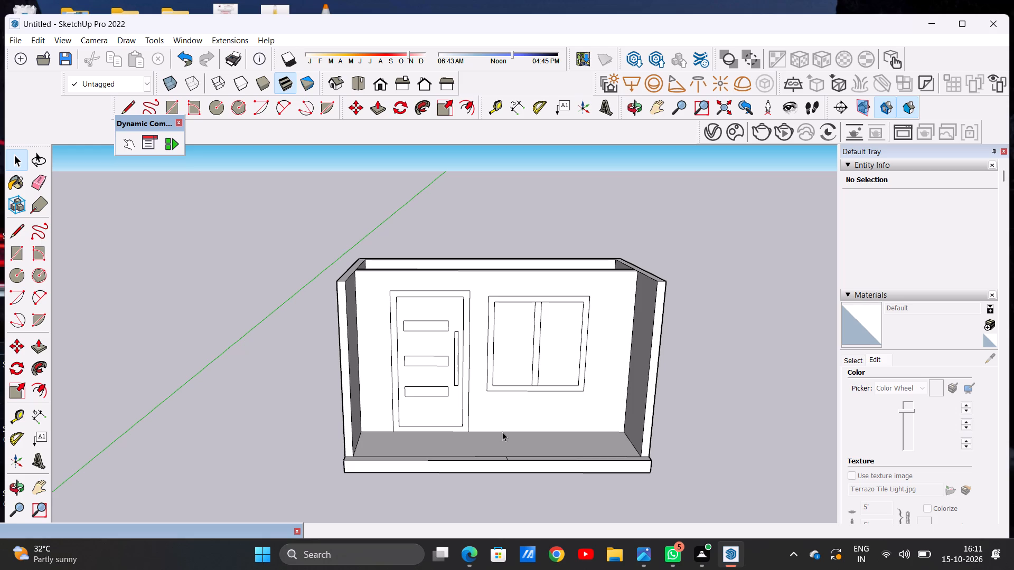
scroll(513, 411, "down", 1)
scroll(549, 436, "down", 5)
scroll(566, 453, "up", 5)
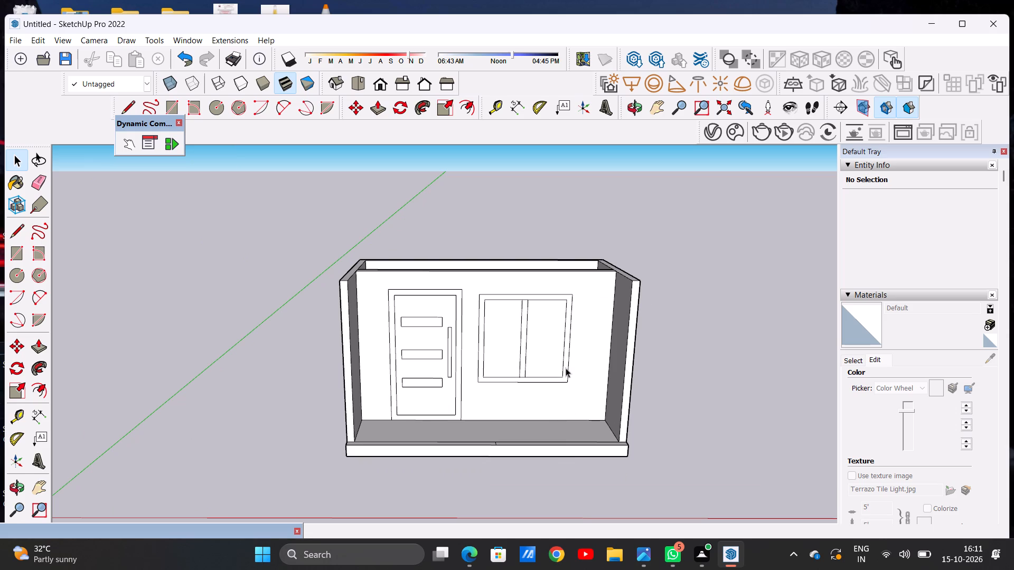
middle_click_drag(566, 368, 562, 451)
scroll(471, 427, "down", 5)
scroll(434, 342, "up", 4)
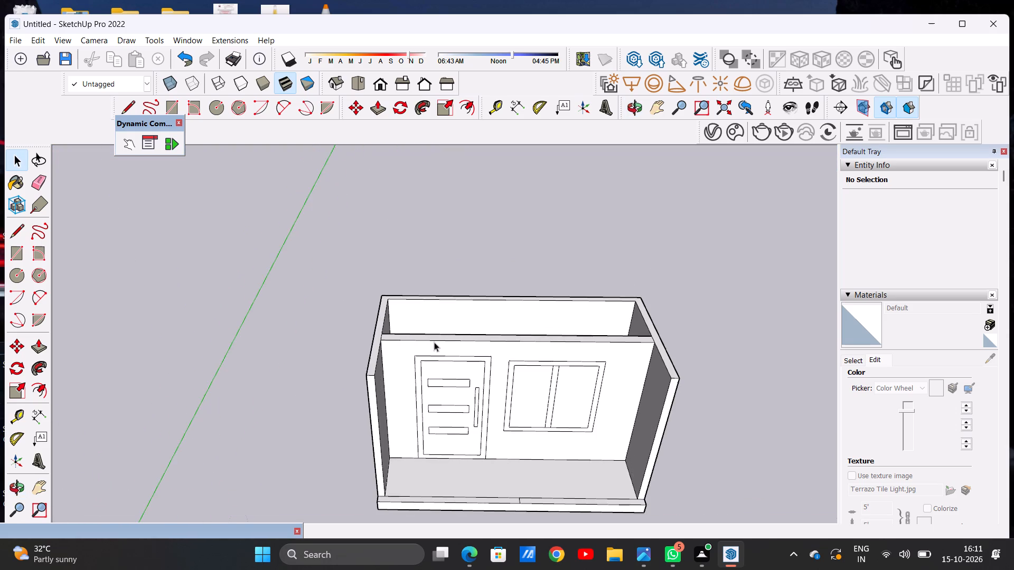
scroll(434, 342, "up", 2)
middle_click_drag(496, 310, 468, 464)
scroll(455, 368, "up", 7)
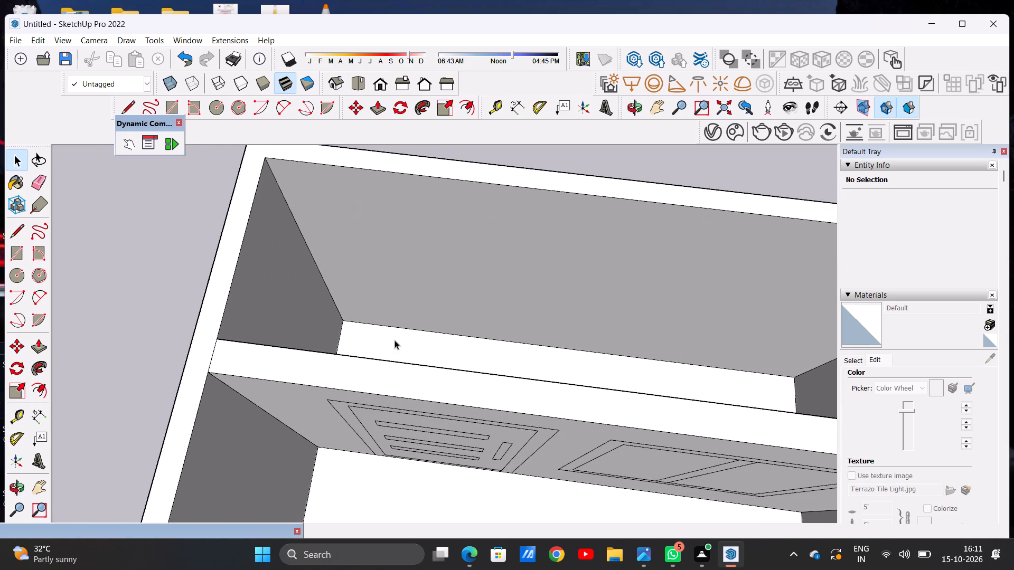
middle_click_drag(375, 335, 412, 220)
scroll(386, 372, "down", 12)
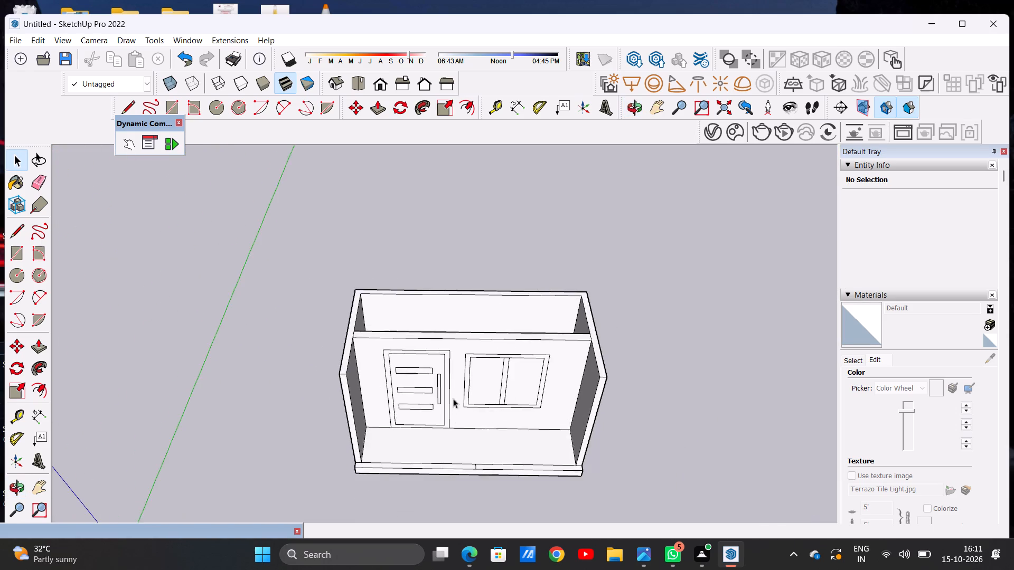
middle_click_drag(456, 414, 466, 309)
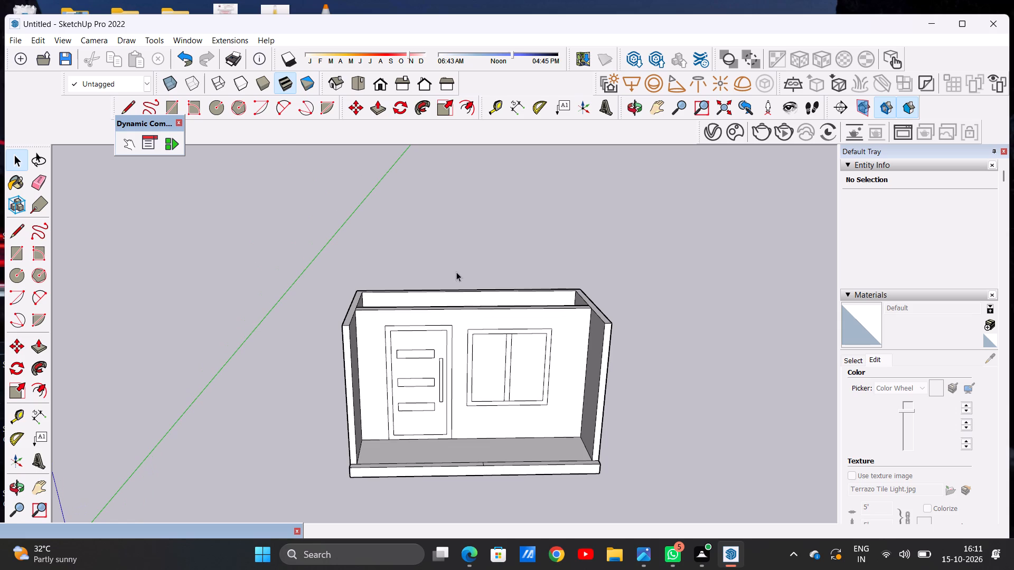
scroll(490, 421, "down", 2)
scroll(502, 410, "up", 7)
middle_click_drag(496, 278, 482, 346)
scroll(496, 298, "down", 3)
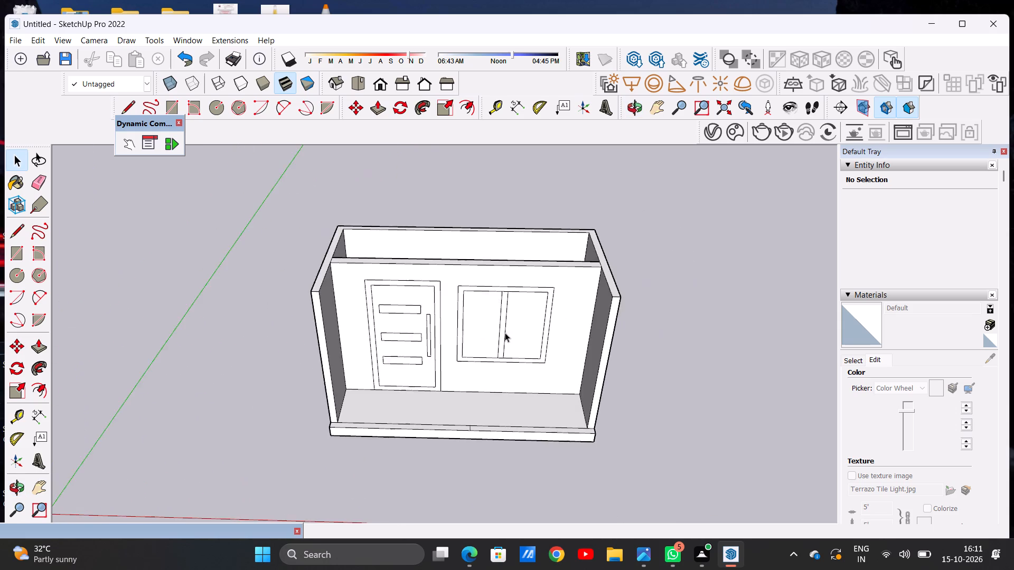
scroll(505, 332, "down", 5)
scroll(533, 441, "up", 4)
Push/Pull the right-hand half of the slab's front edge strip up to the top of the side walls, forming a front wall section.
middle_click_drag(466, 413, 466, 452)
scroll(604, 415, "up", 4)
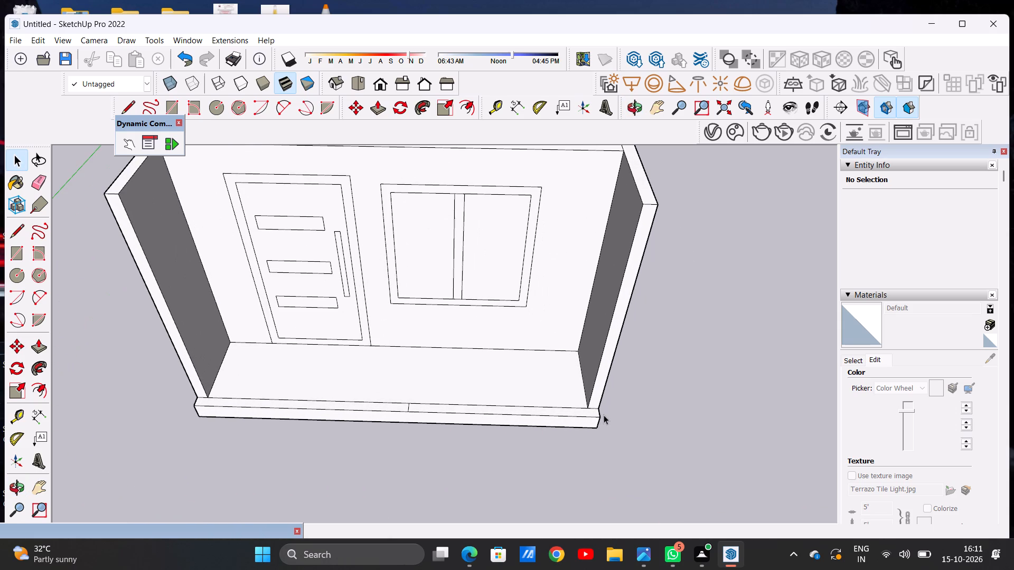
key("p")
scroll(591, 412, "up", 4)
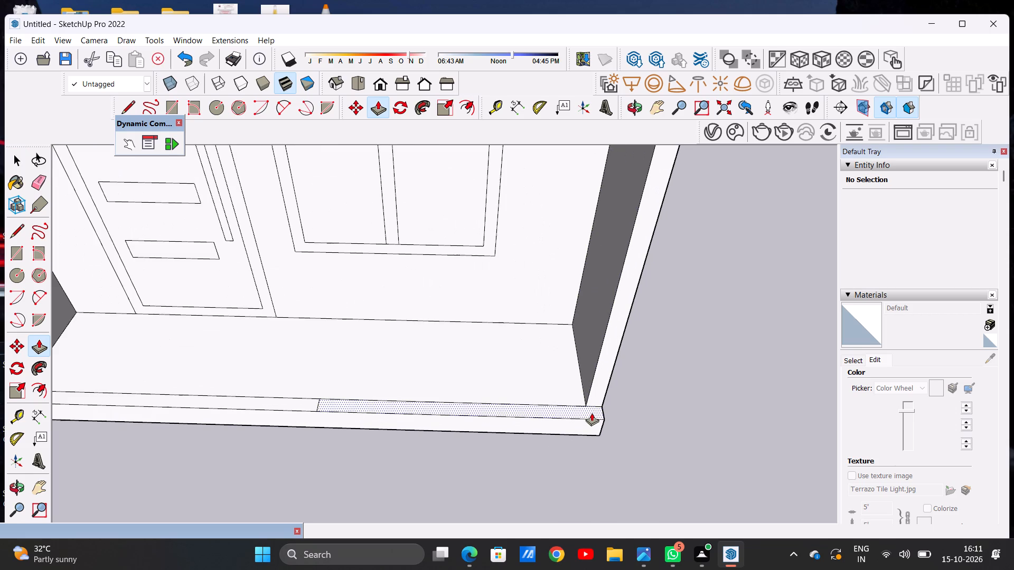
left_click(591, 413)
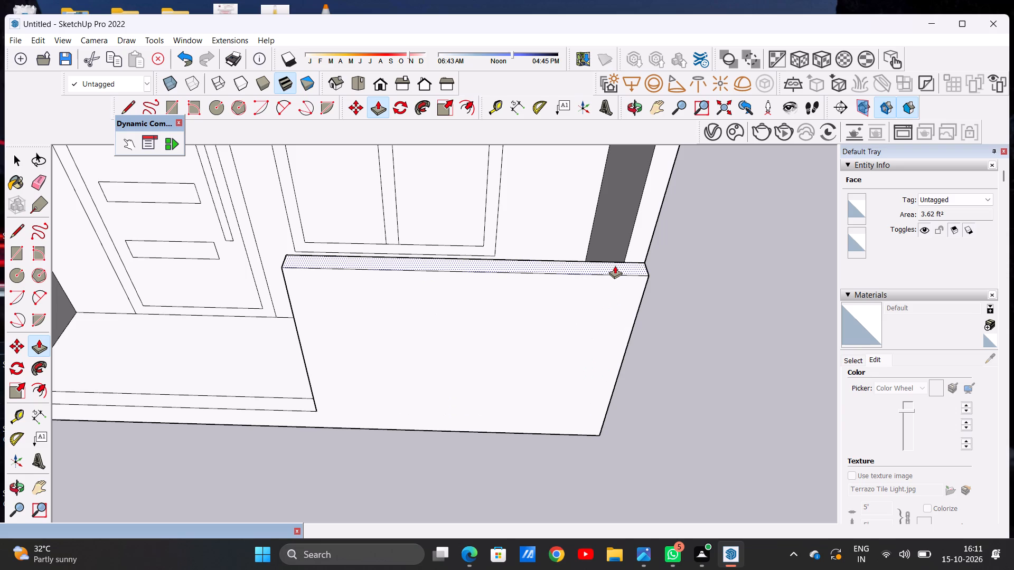
scroll(615, 244, "down", 14)
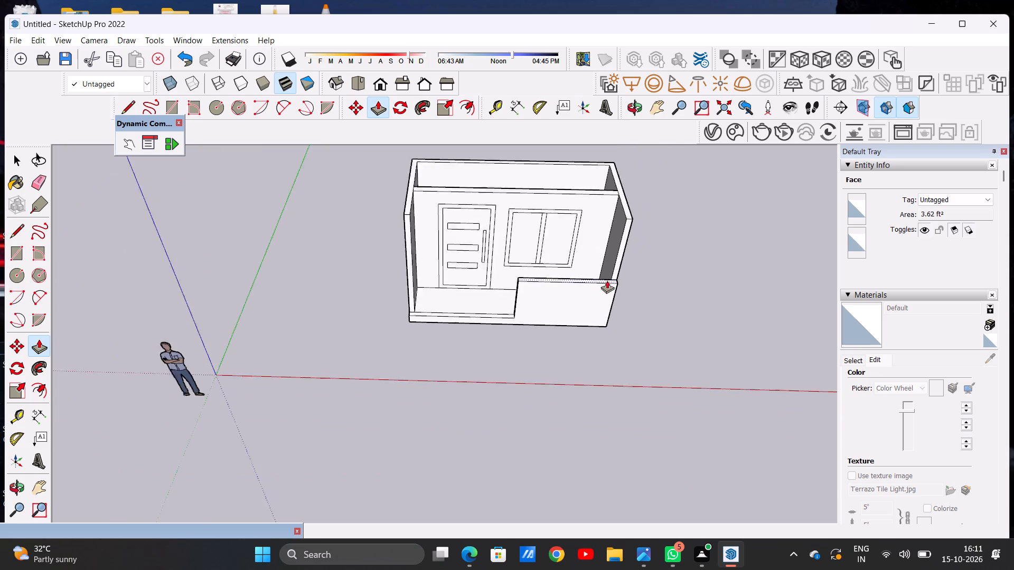
scroll(607, 280, "down", 7)
scroll(630, 249, "up", 12)
middle_click_drag(624, 248, 478, 245)
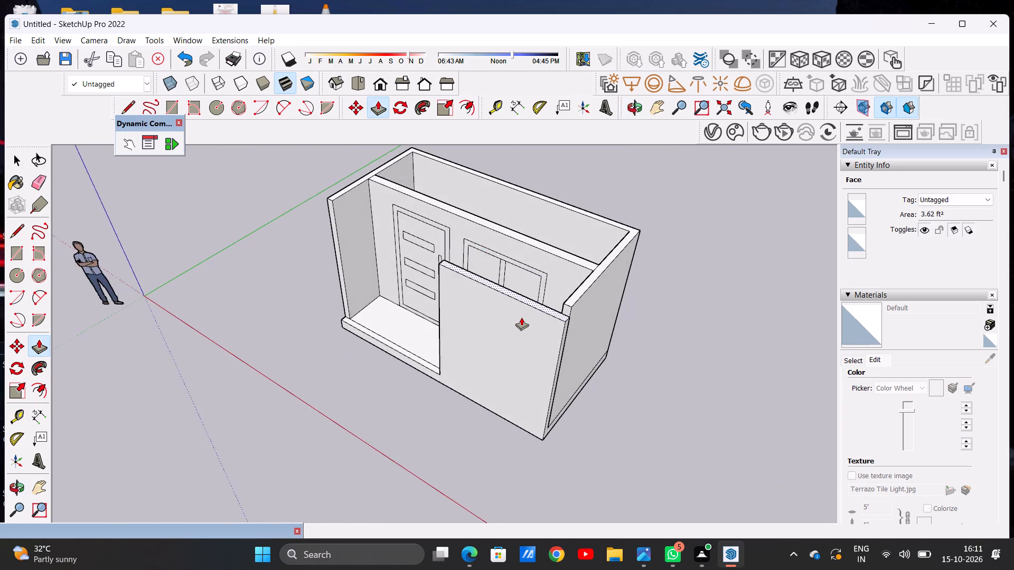
scroll(522, 316, "up", 12)
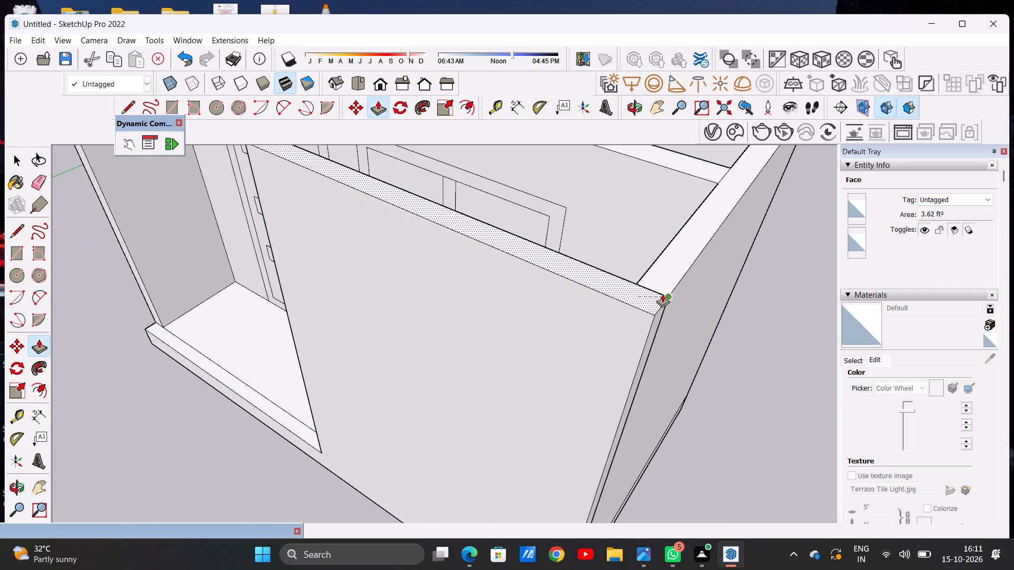
left_click(662, 294)
key("space")
Draw a vertical line from the front wall section's inner bottom corner down to the slab's bottom edge, splitting the front face.
scroll(548, 347, "down", 7)
middle_click_drag(482, 363, 576, 278)
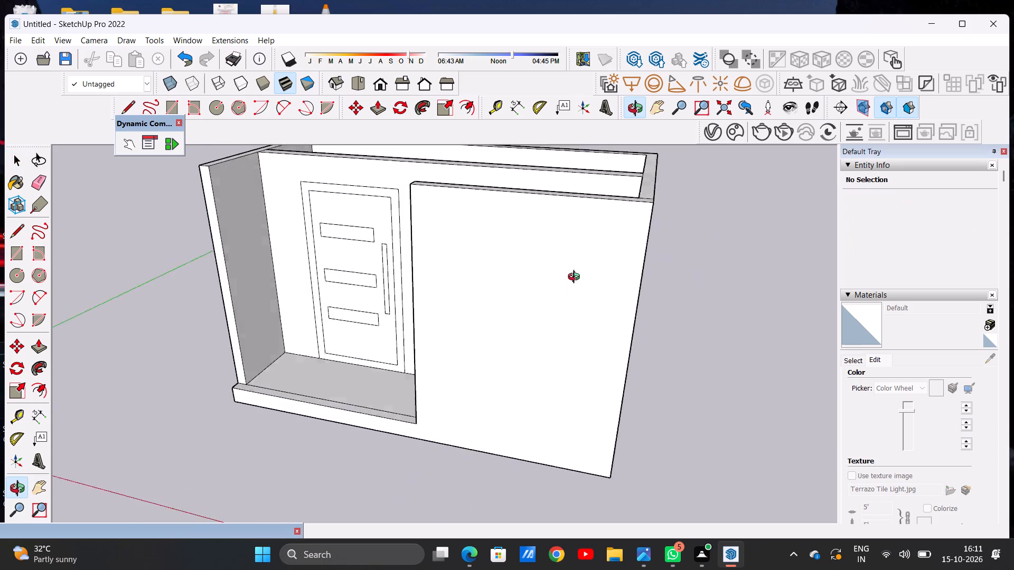
middle_click_drag(576, 278, 604, 246)
scroll(544, 354, "down", 6)
middle_click_drag(530, 410, 577, 349)
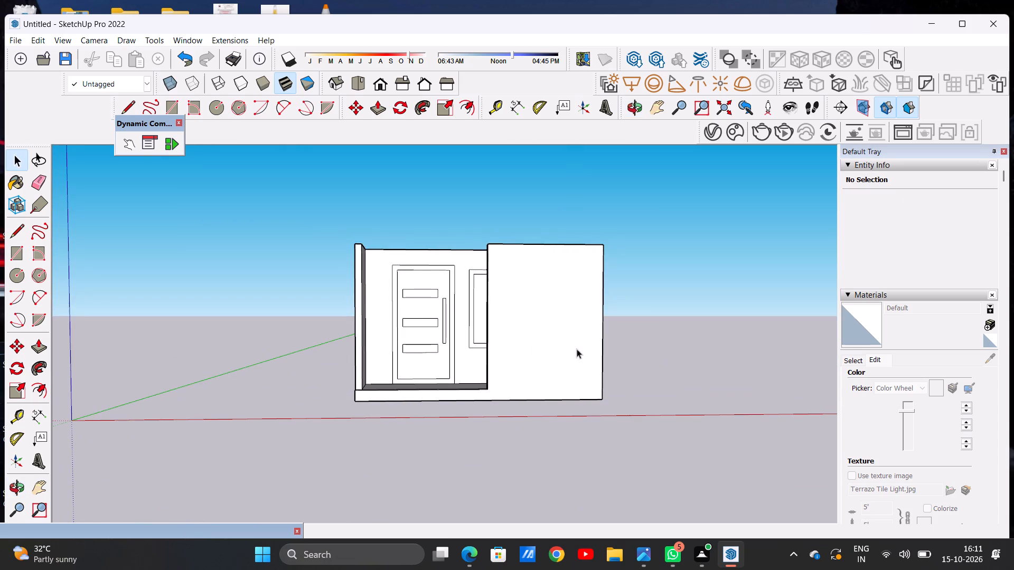
scroll(521, 439, "up", 6)
scroll(475, 358, "up", 9)
key("l")
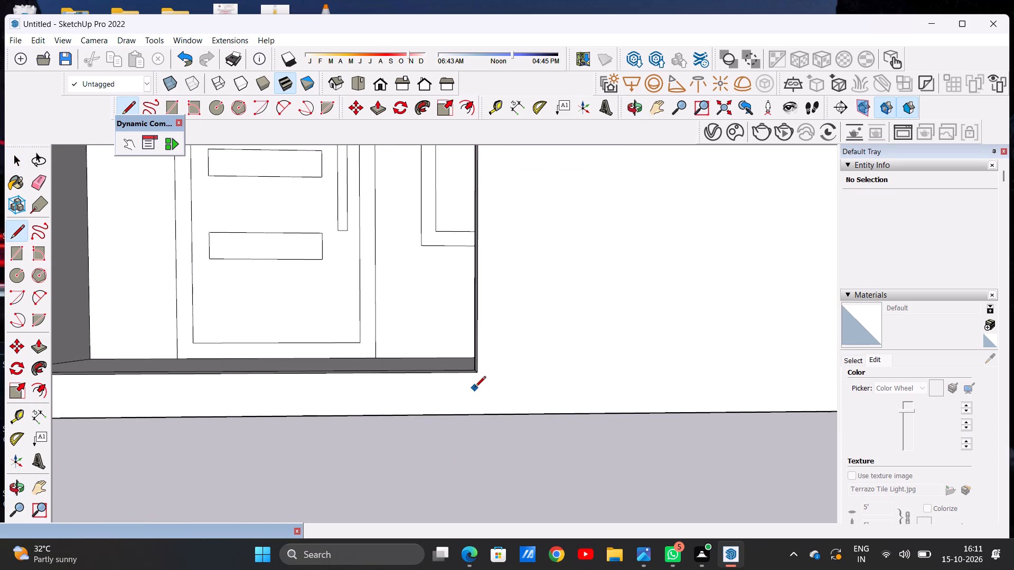
scroll(475, 388, "up", 4)
left_click(480, 366)
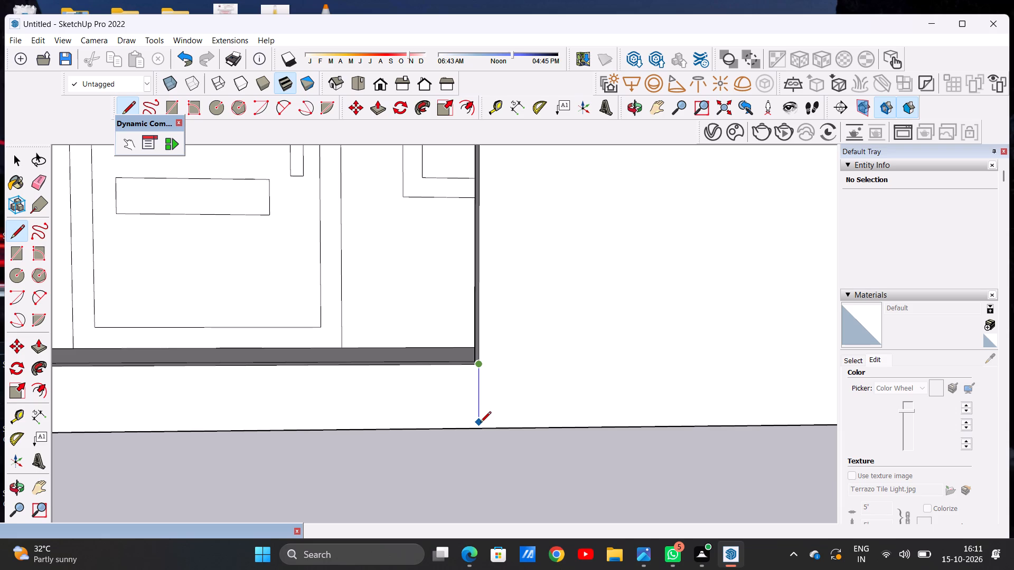
left_click(481, 427)
key("space")
Examine the building from the front and slightly above, checking the door opening, side wall and front wall section.
scroll(480, 427, "down", 7)
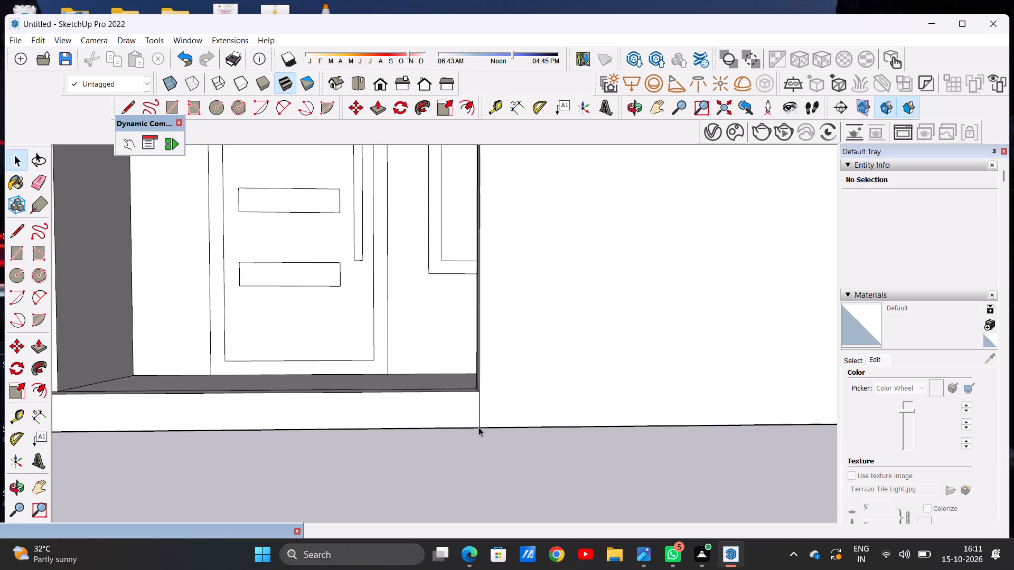
scroll(478, 427, "down", 19)
scroll(494, 366, "up", 6)
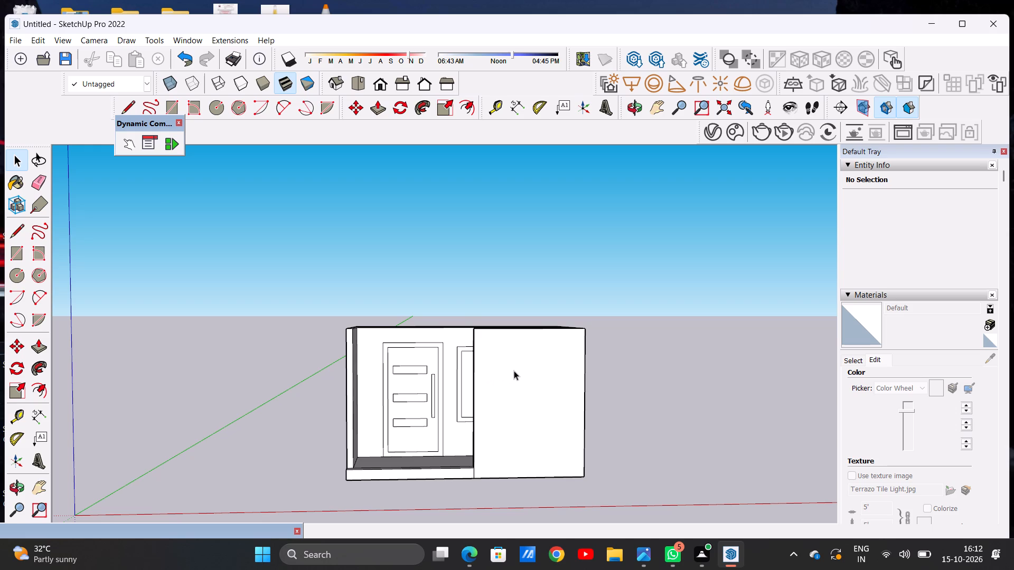
scroll(514, 370, "down", 2)
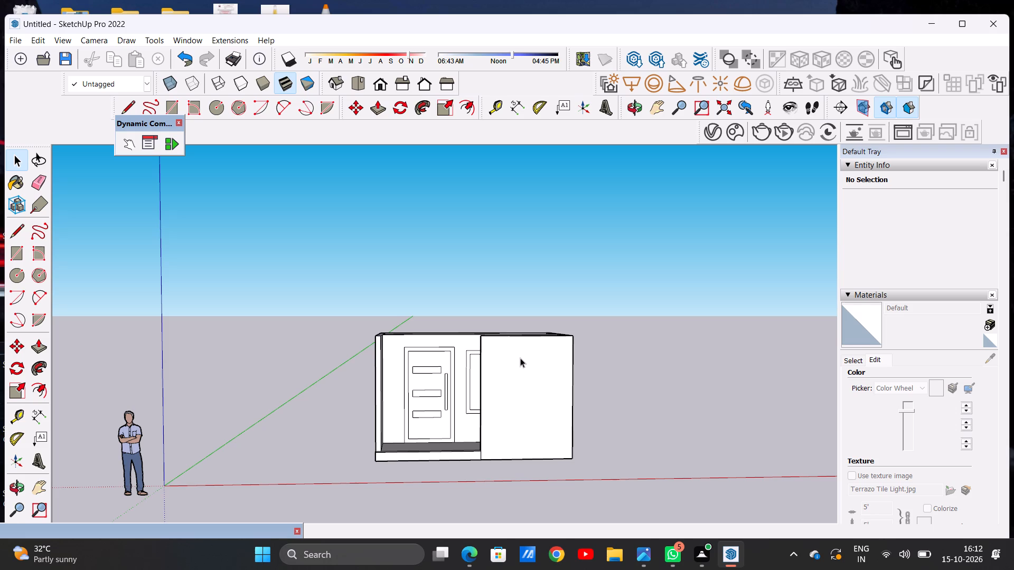
scroll(564, 400, "down", 1)
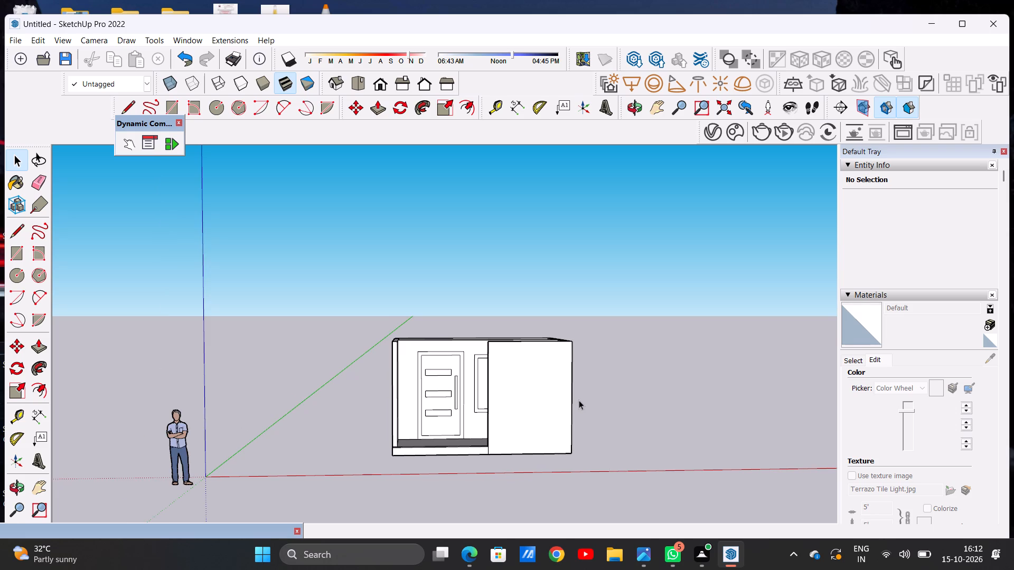
middle_click_drag(579, 400, 540, 375)
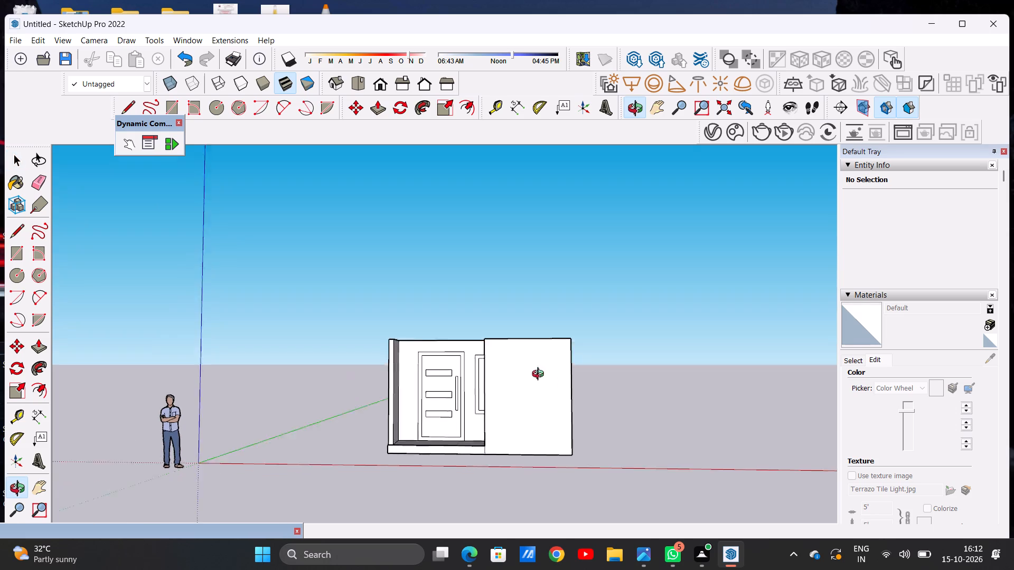
middle_click_drag(540, 375, 575, 374)
scroll(514, 378, "up", 5)
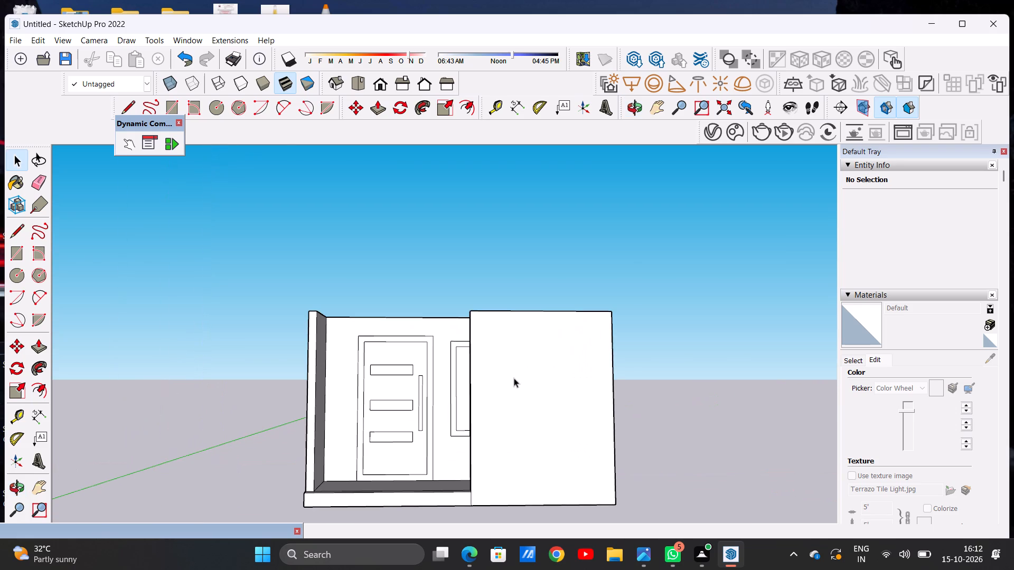
scroll(596, 388, "down", 6)
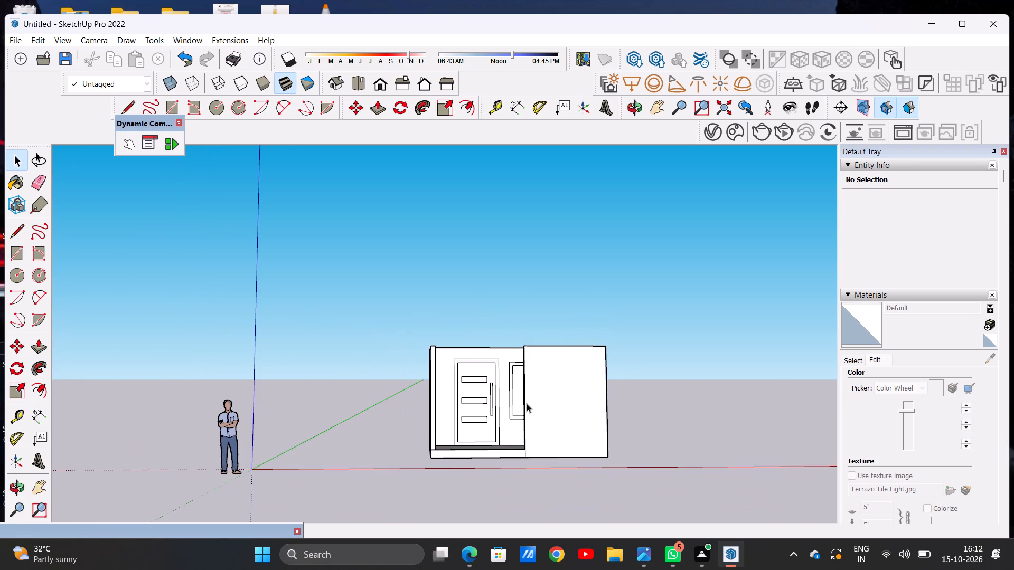
scroll(488, 361, "up", 4)
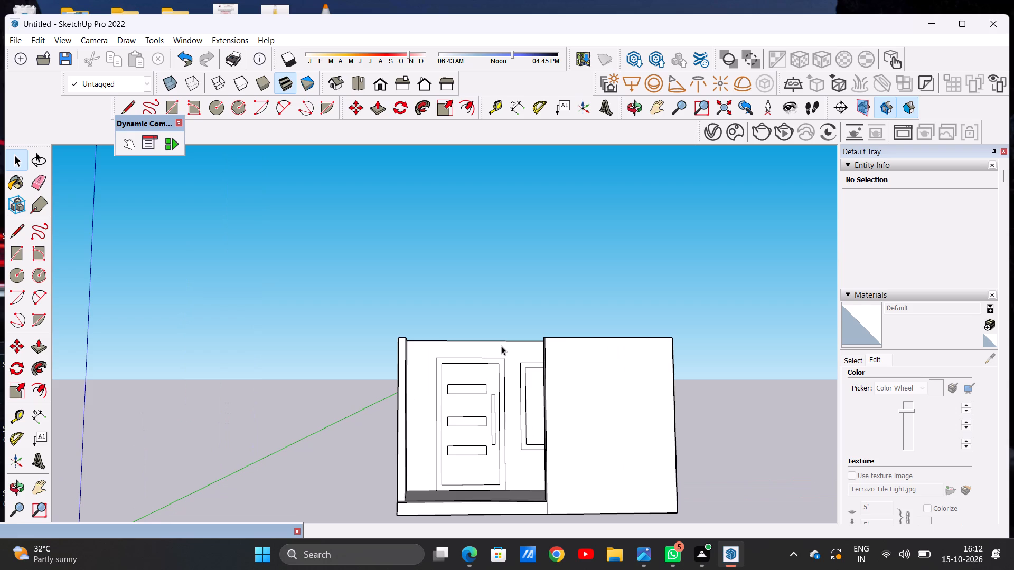
scroll(501, 346, "down", 1)
middle_click_drag(485, 360, 445, 375)
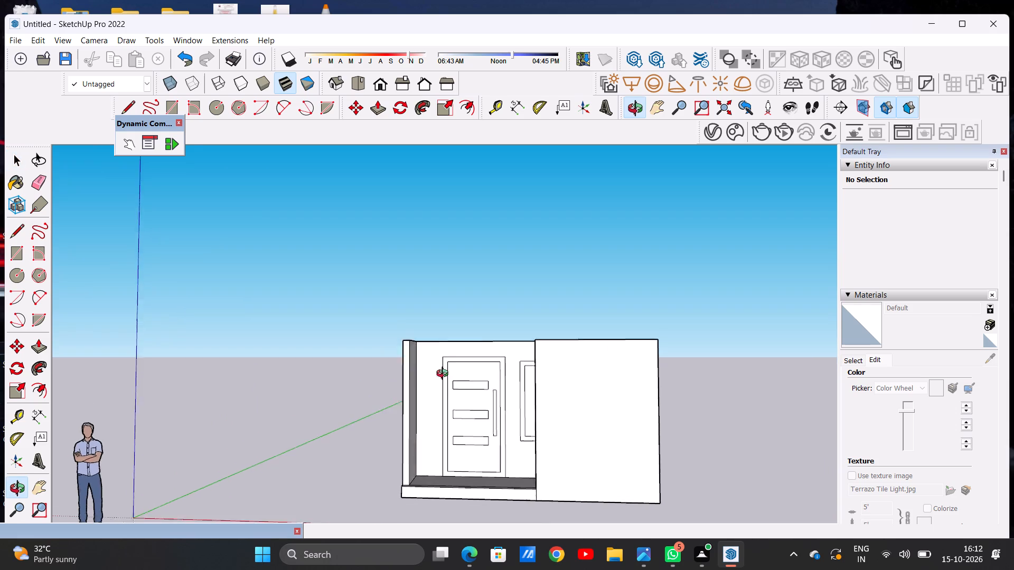
middle_click_drag(445, 375, 403, 445)
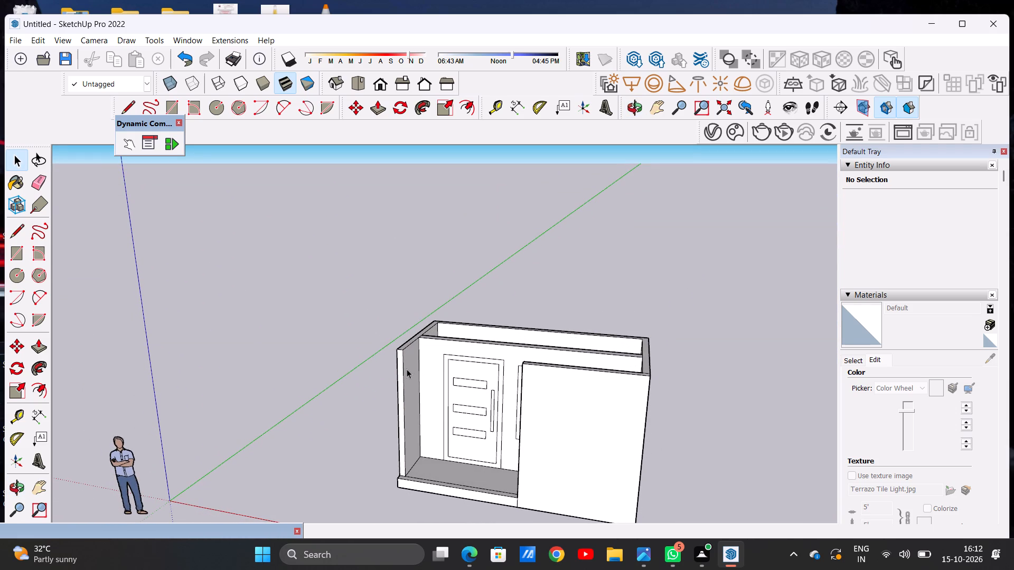
Draw a line along the left side wall's inner face, slightly below its top, from the front edge to the partition.
scroll(407, 369, "up", 6)
middle_click_drag(407, 369, 378, 389)
scroll(392, 363, "up", 4)
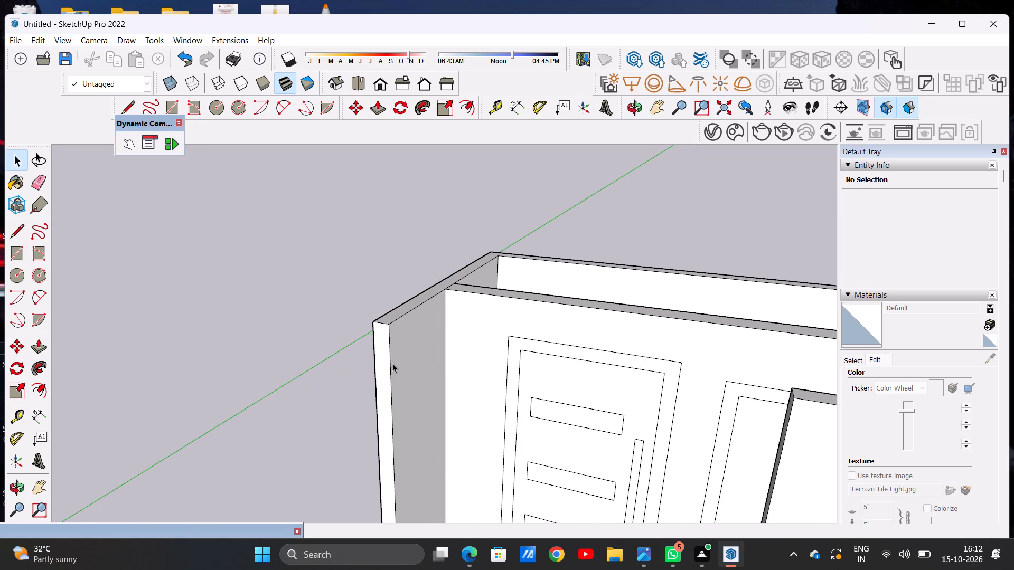
key("l")
scroll(395, 349, "up", 5)
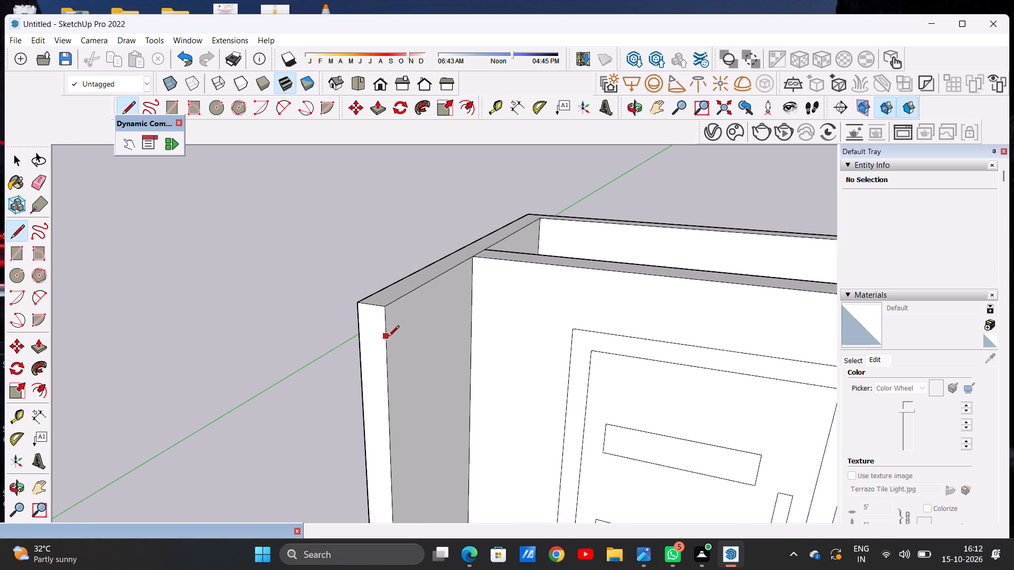
left_click(387, 346)
left_click(473, 281)
key("space")
Push/Pull the narrow strip at the side wall's top across to the front wall section, forming a roof slab over the entrance.
type("P")
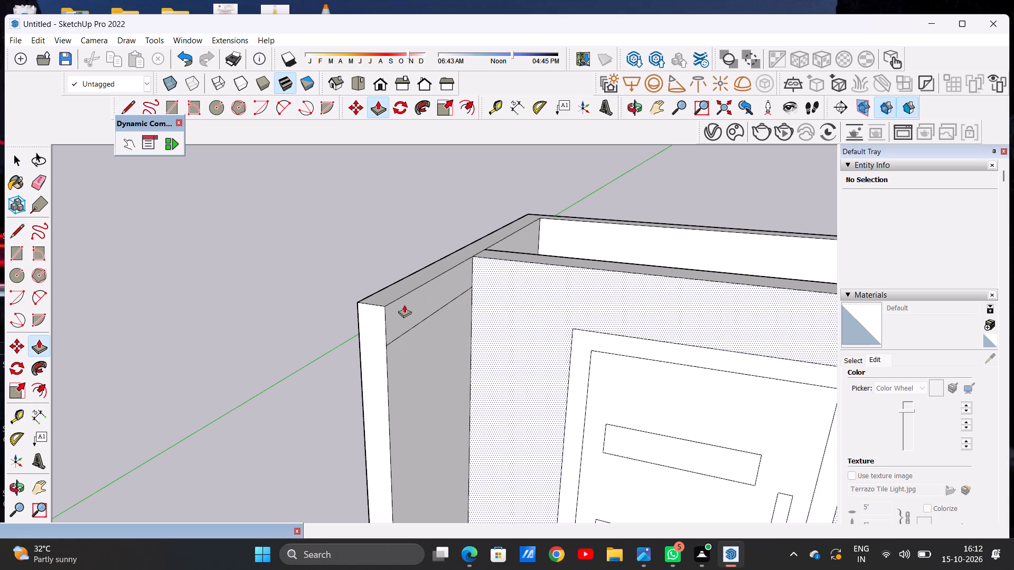
left_click(404, 305)
scroll(510, 340, "down", 12)
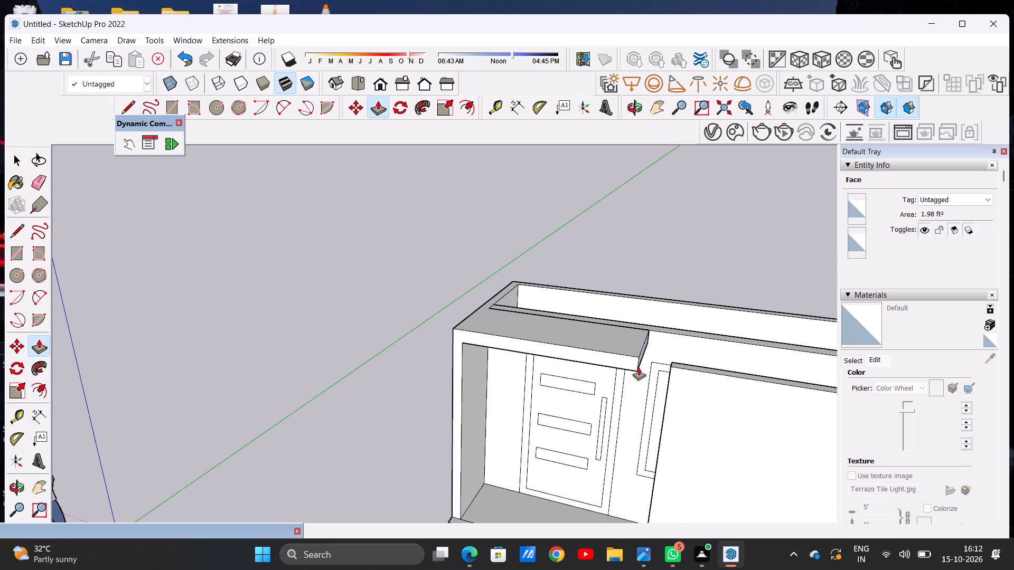
middle_click_drag(640, 367, 691, 355)
scroll(683, 344, "up", 10)
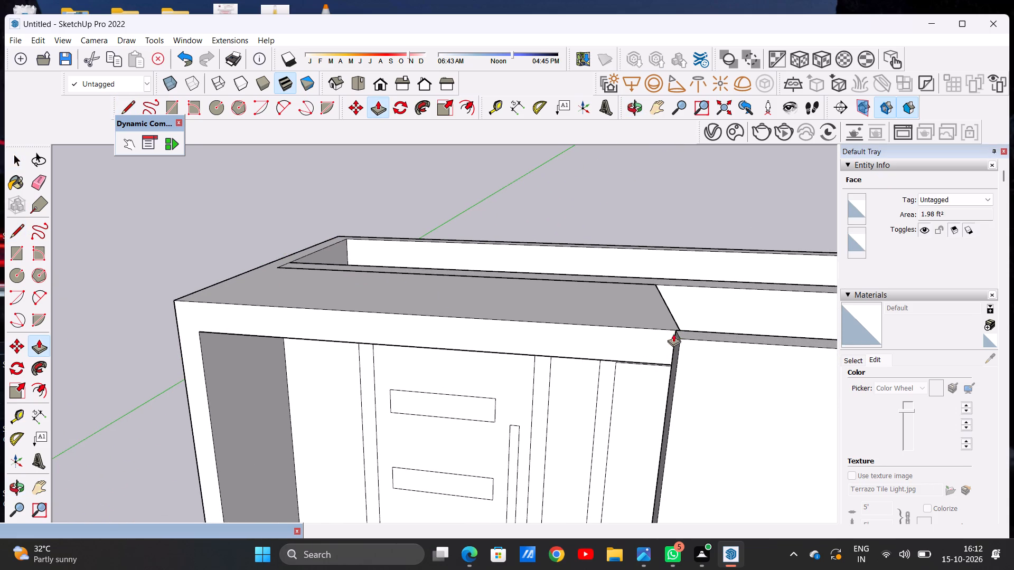
left_click(681, 343)
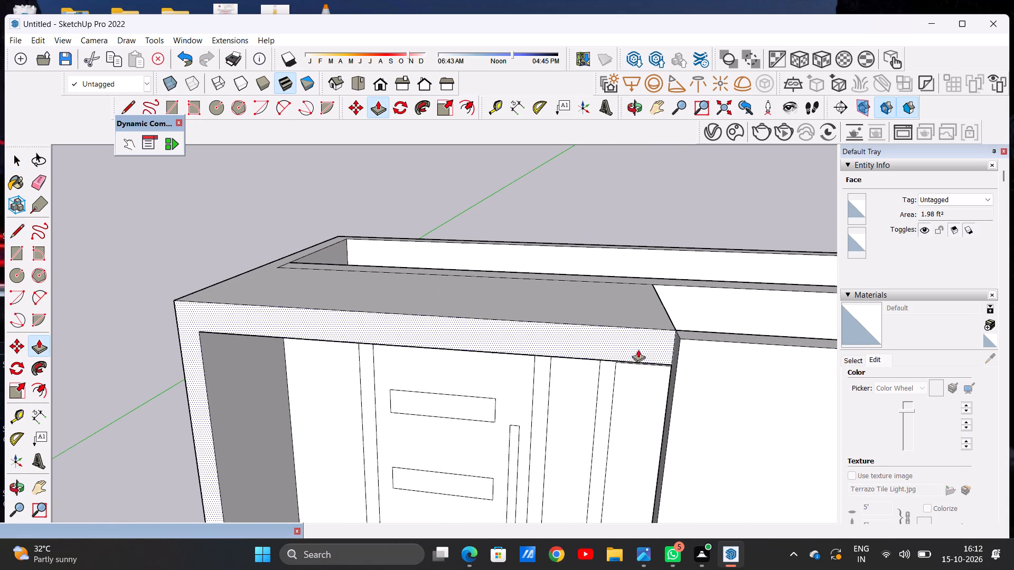
key("space")
Examine the entrance roof slab and its junctions with the side wall, partition and front wall from several angles.
scroll(567, 371, "down", 5)
middle_click_drag(538, 404, 564, 349)
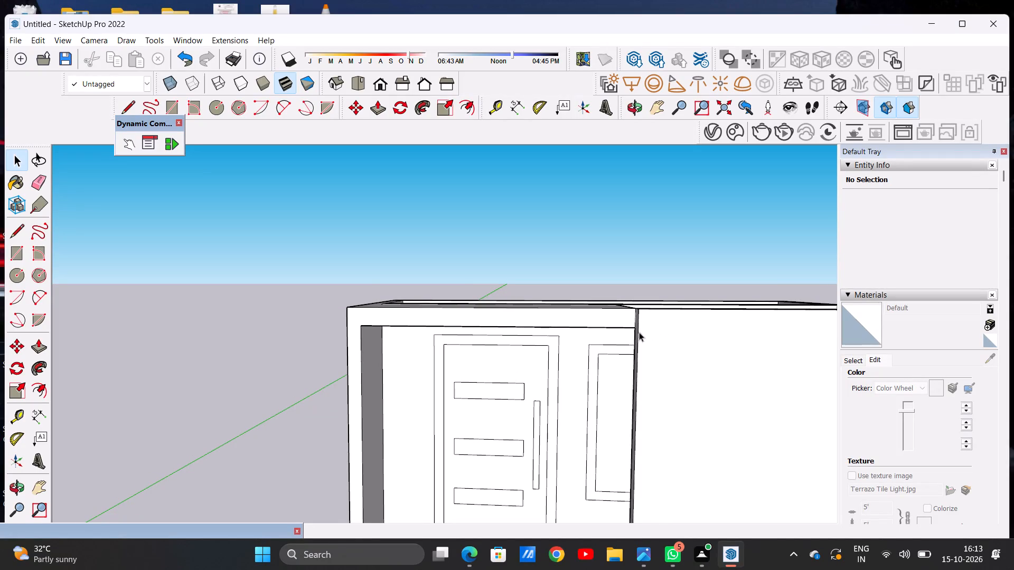
scroll(623, 336, "down", 4)
scroll(644, 334, "up", 5)
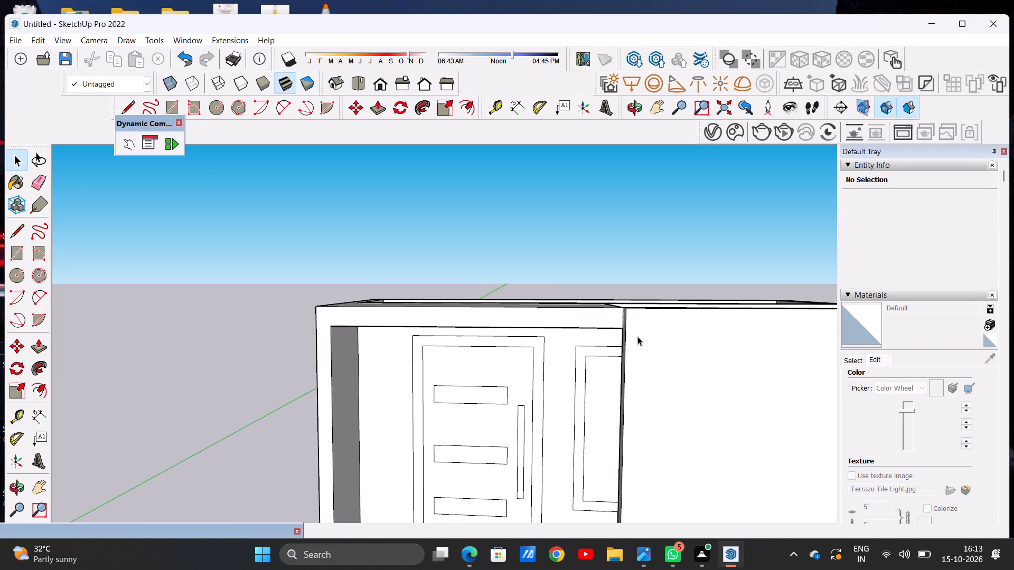
middle_click_drag(637, 337, 767, 415)
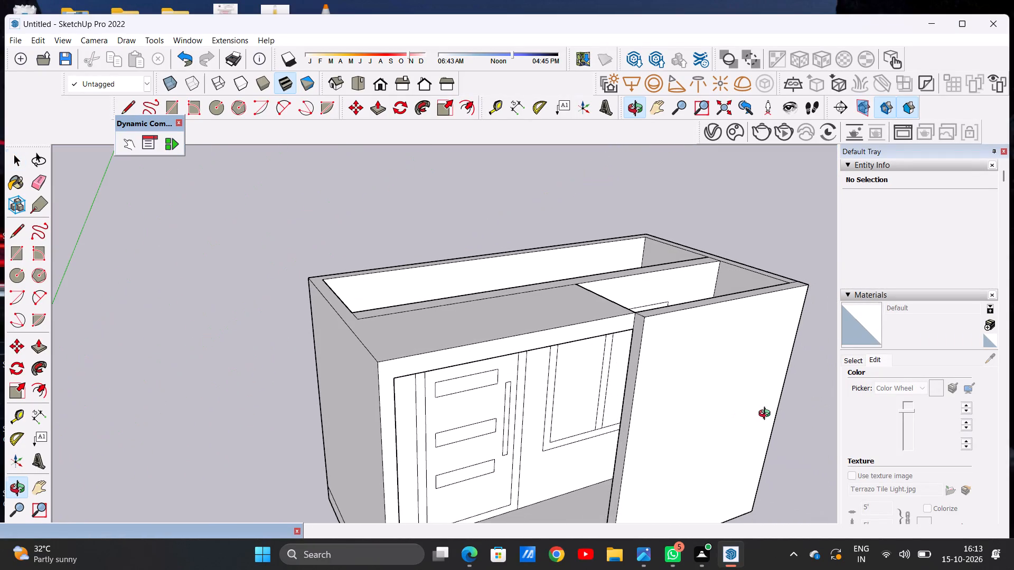
scroll(588, 334, "up", 2)
middle_click_drag(513, 271, 528, 296)
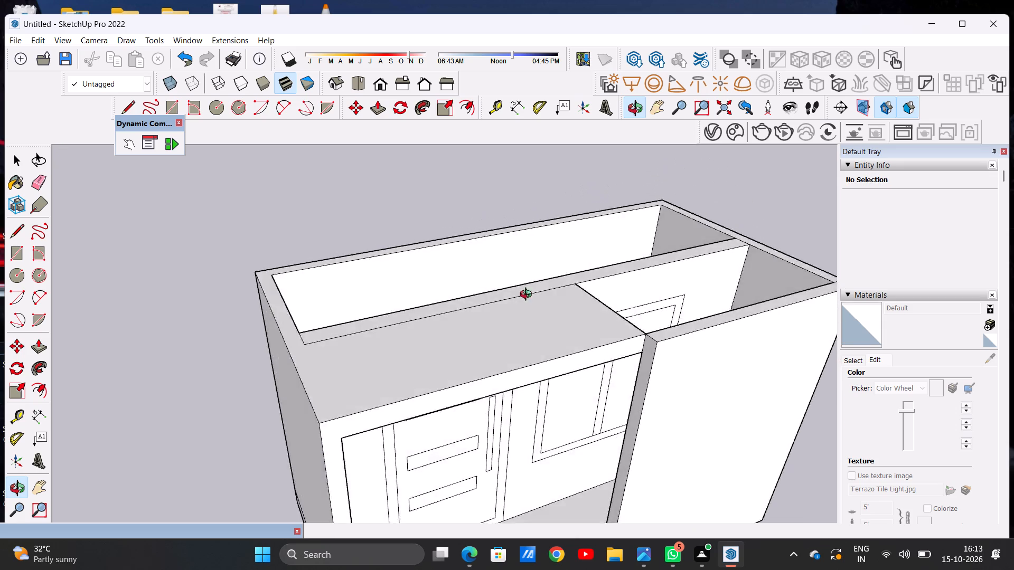
middle_click_drag(528, 296, 595, 262)
scroll(458, 389, "up", 2)
scroll(471, 366, "down", 5)
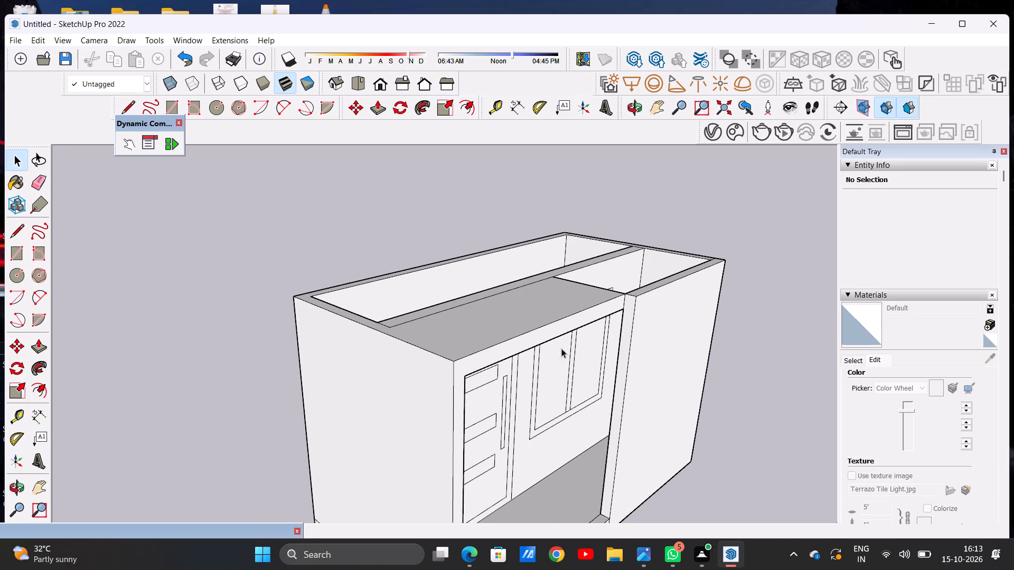
scroll(461, 386, "up", 1)
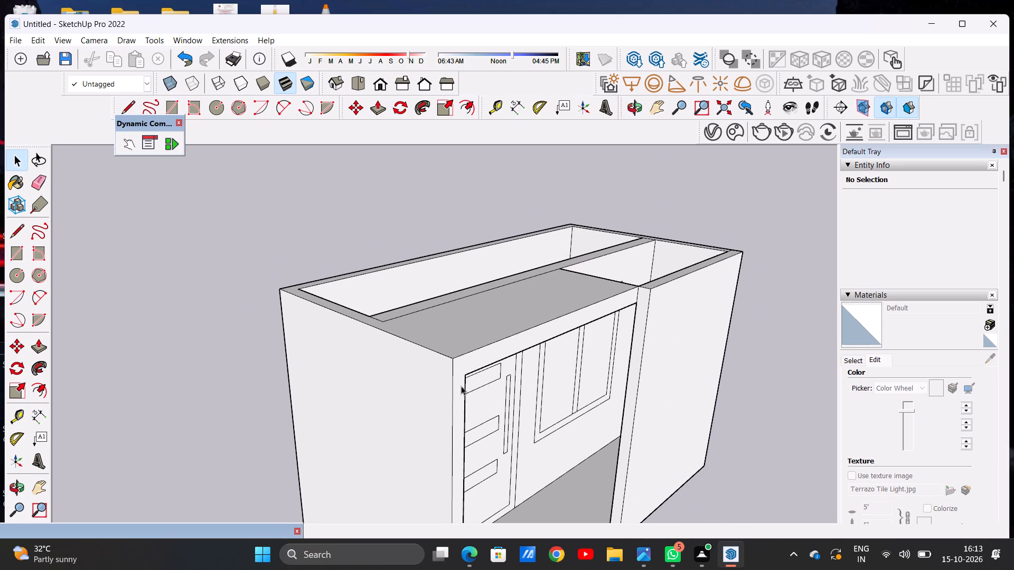
scroll(461, 386, "down", 4)
middle_click_drag(461, 386, 284, 408)
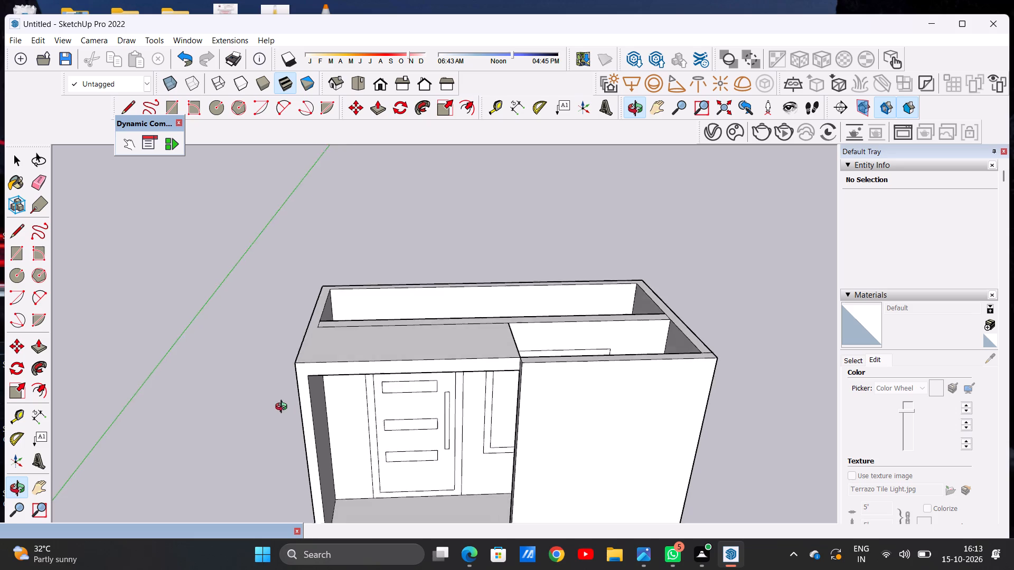
middle_click_drag(284, 408, 293, 366)
middle_click_drag(315, 365, 335, 367)
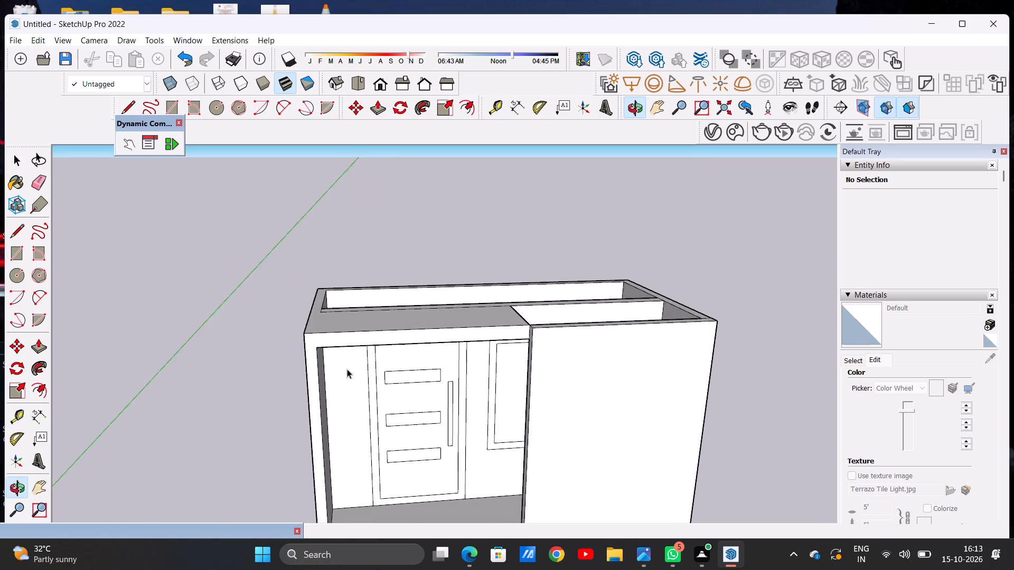
middle_click_drag(350, 371, 608, 390)
middle_click_drag(608, 390, 538, 378)
scroll(527, 317, "down", 7)
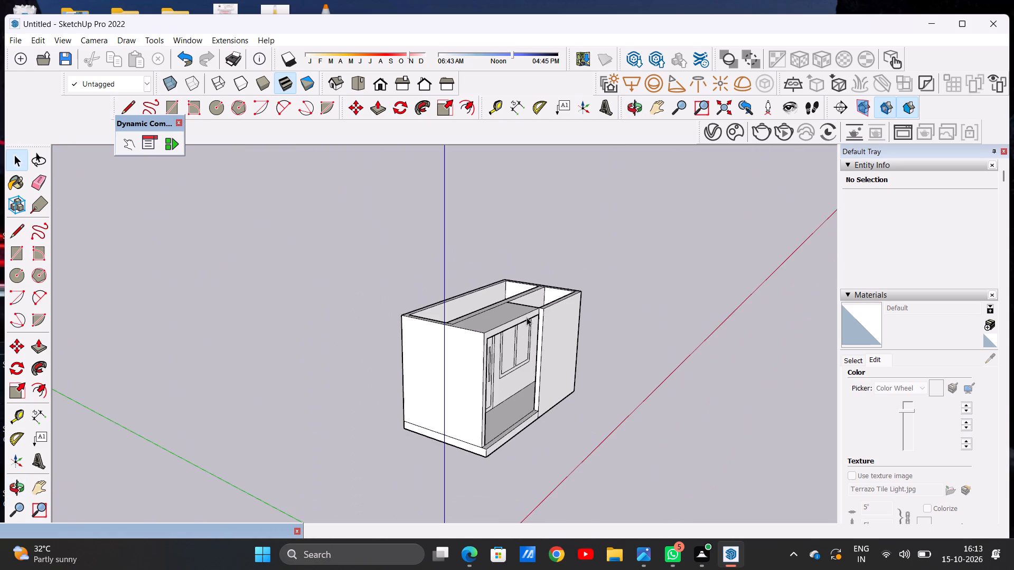
Push/Pull the front face of the side wall and entrance roof slab until it is flush with the front wall section.
scroll(527, 413, "up", 6)
middle_click_drag(487, 393, 486, 441)
scroll(443, 311, "up", 2)
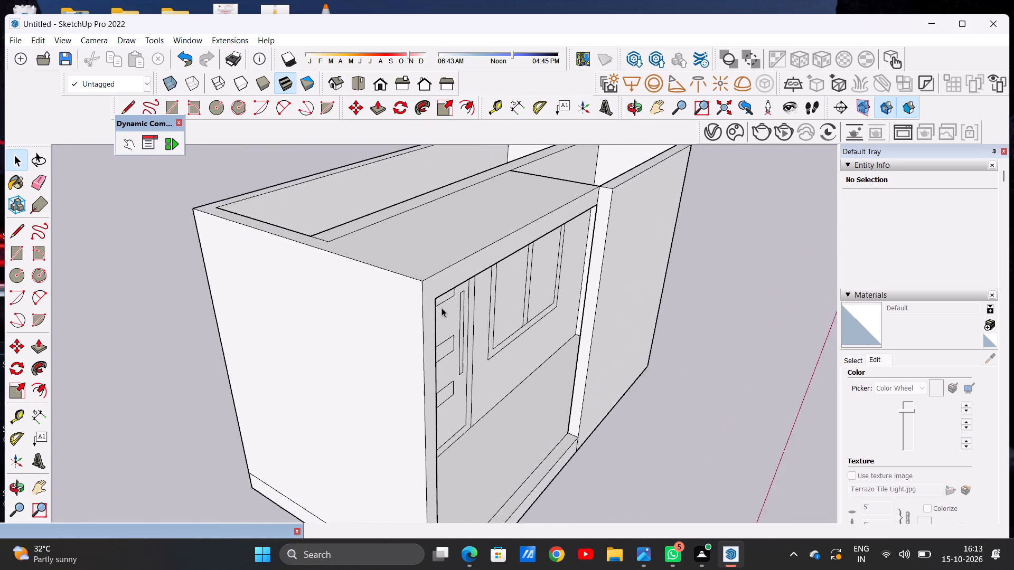
scroll(442, 308, "up", 5)
key("p")
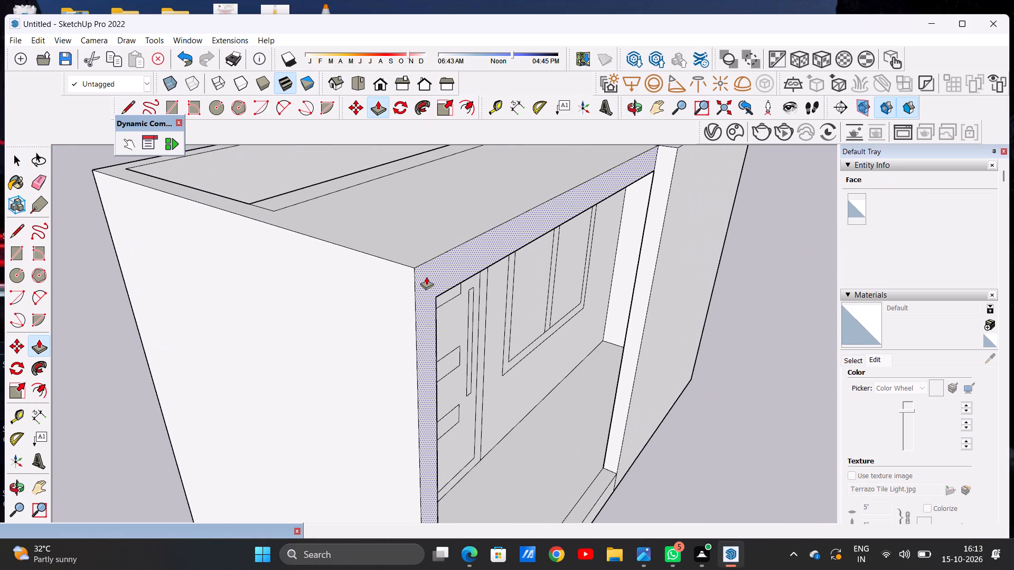
left_click(426, 277)
scroll(437, 274, "down", 4)
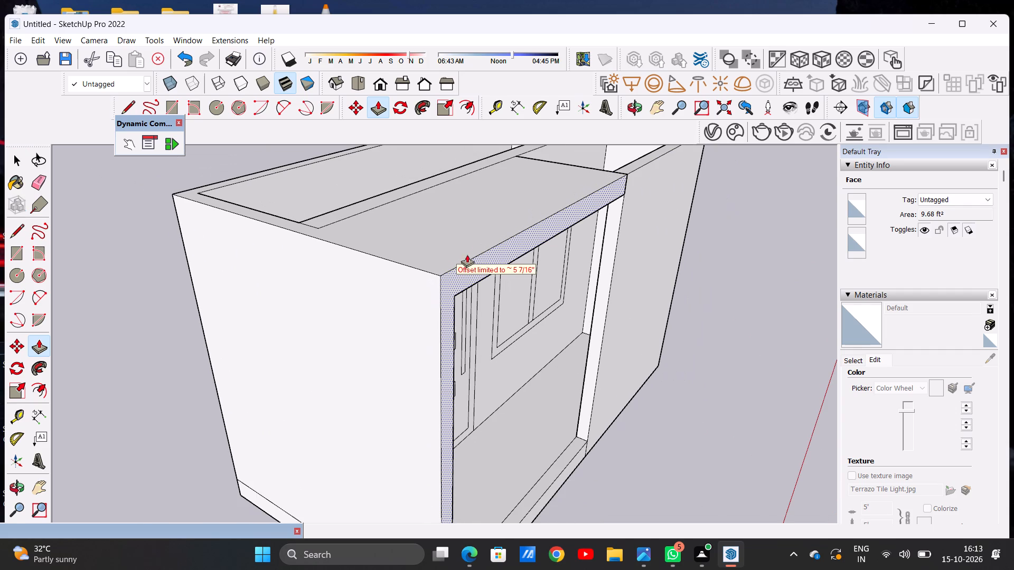
left_click(623, 174)
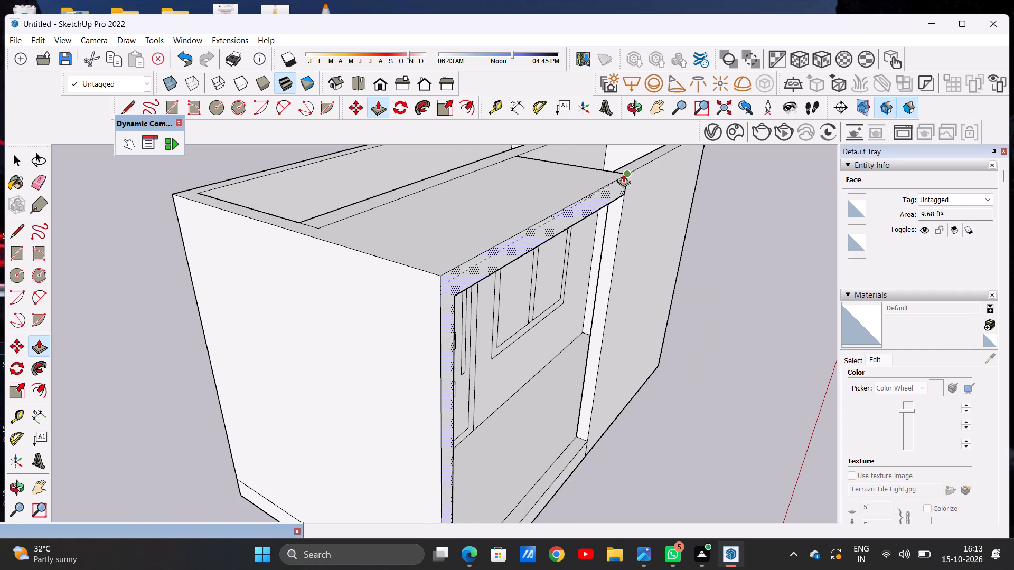
key("space")
scroll(483, 261, "down", 6)
middle_click_drag(539, 287, 346, 226)
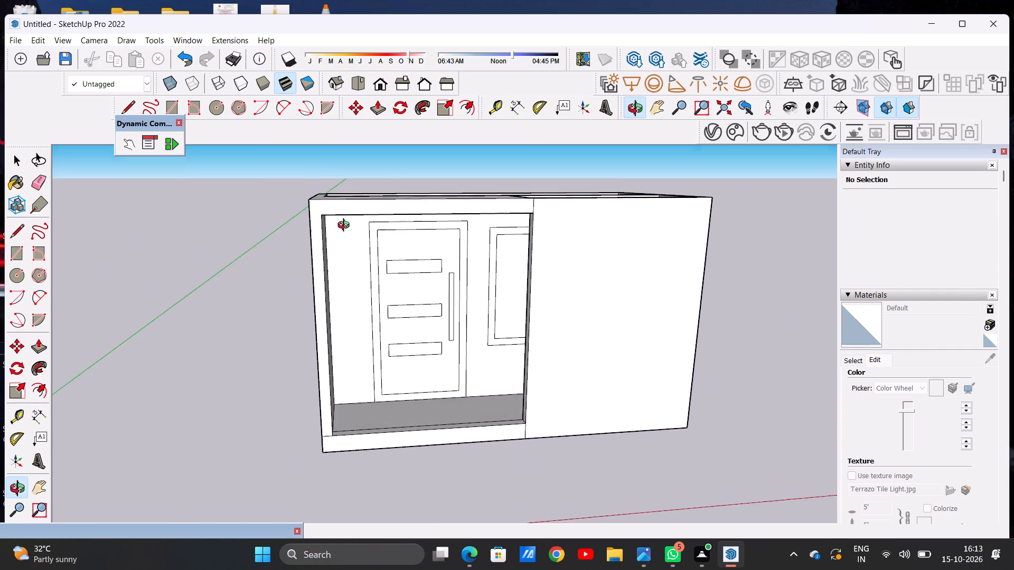
Examine the flush front face of the side wall, entrance roof slab and front wall section from several angles.
middle_click_drag(346, 226, 326, 231)
scroll(542, 326, "down", 4)
middle_click_drag(538, 388, 516, 325)
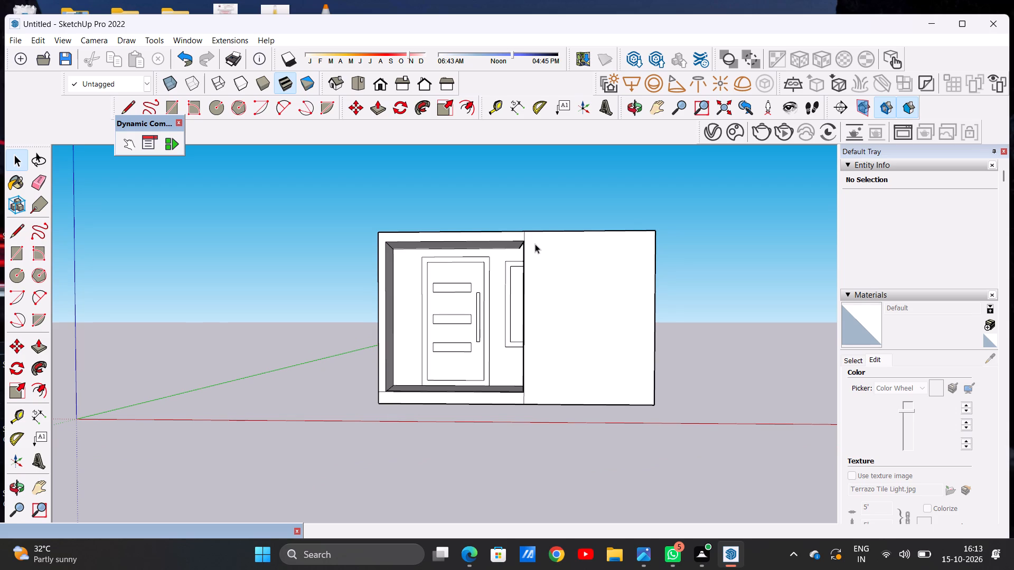
scroll(533, 237, "up", 1)
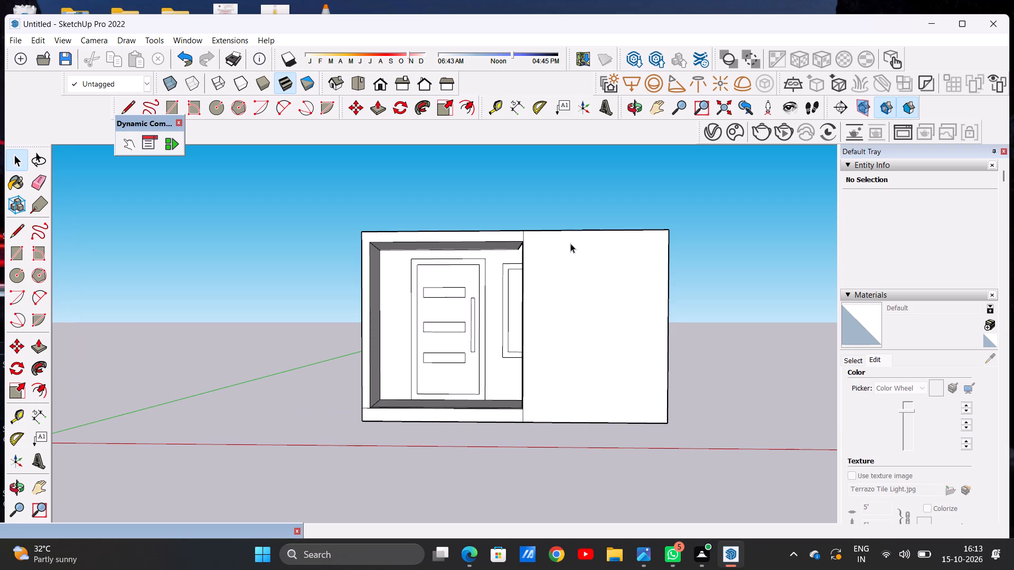
middle_click_drag(603, 256, 510, 353)
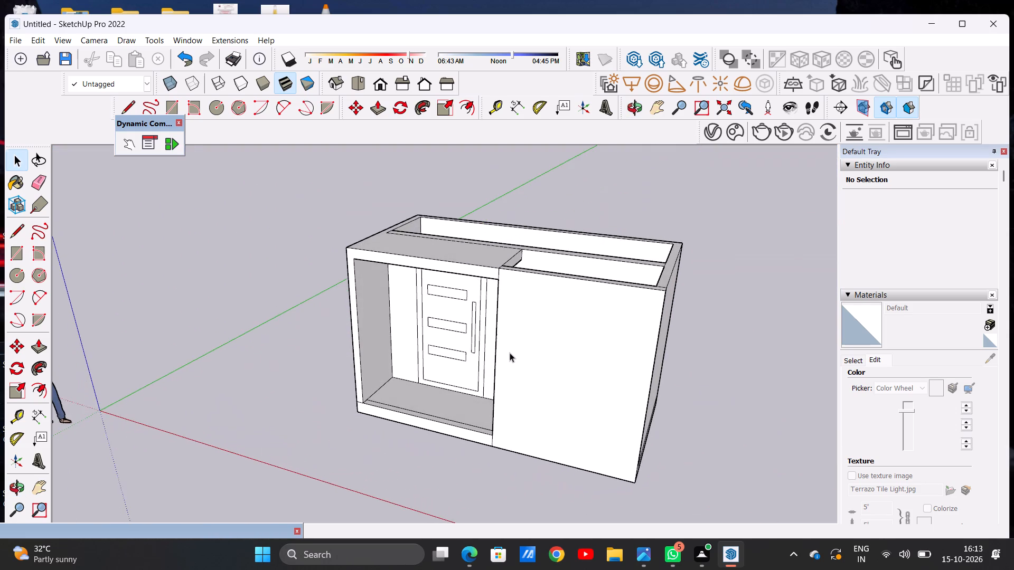
scroll(500, 281, "up", 9)
middle_click_drag(499, 270, 584, 243)
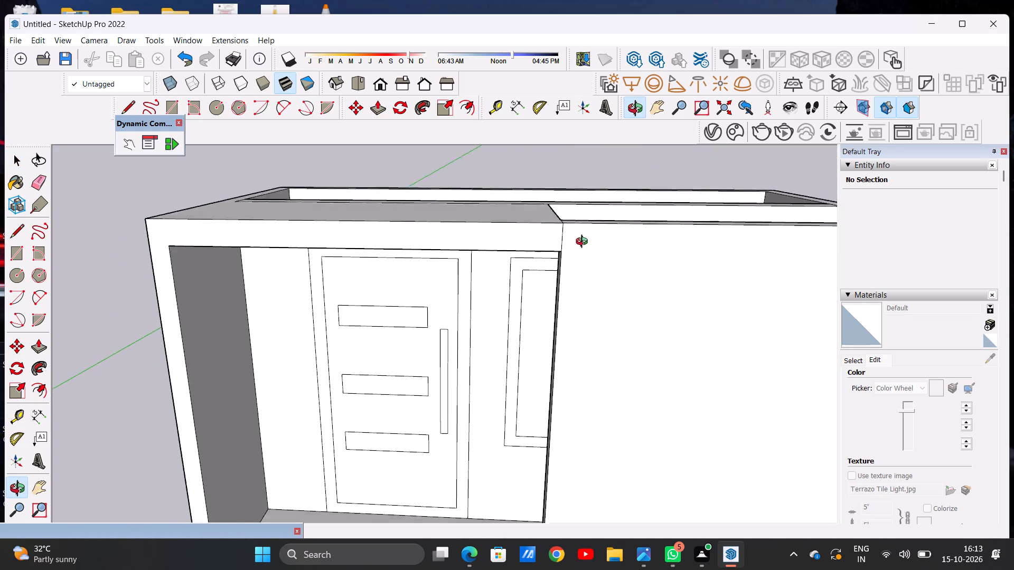
middle_click_drag(584, 243, 584, 237)
middle_click(573, 234)
scroll(541, 276, "down", 4)
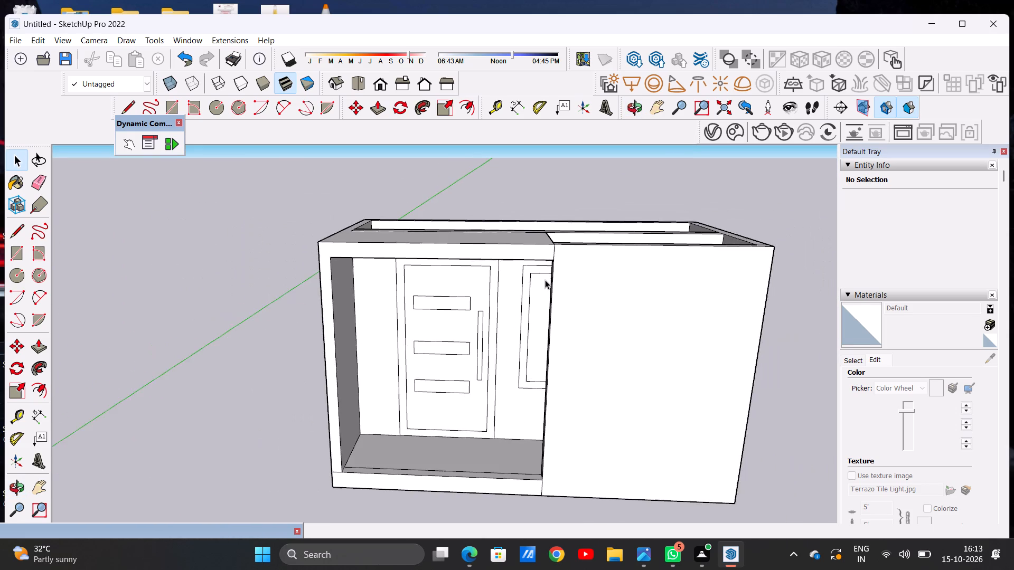
scroll(545, 280, "down", 5)
middle_click_drag(561, 348, 567, 306)
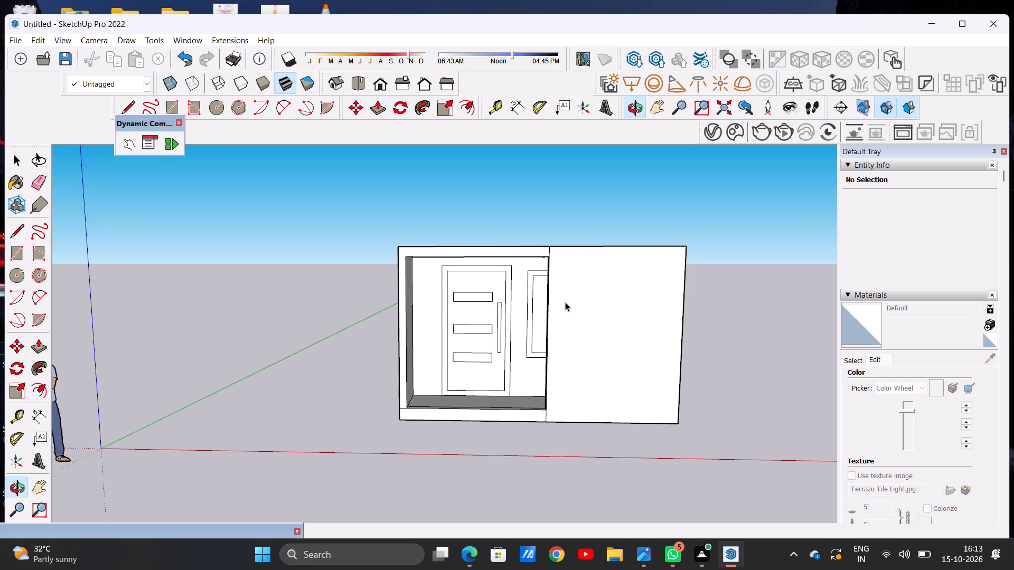
Draw a vertical line down the front wall section from its top edge near the entrance, continuing horizontally to the wall's outer edge.
key("l")
scroll(553, 239, "up", 6)
scroll(570, 255, "down", 1)
scroll(570, 255, "up", 3)
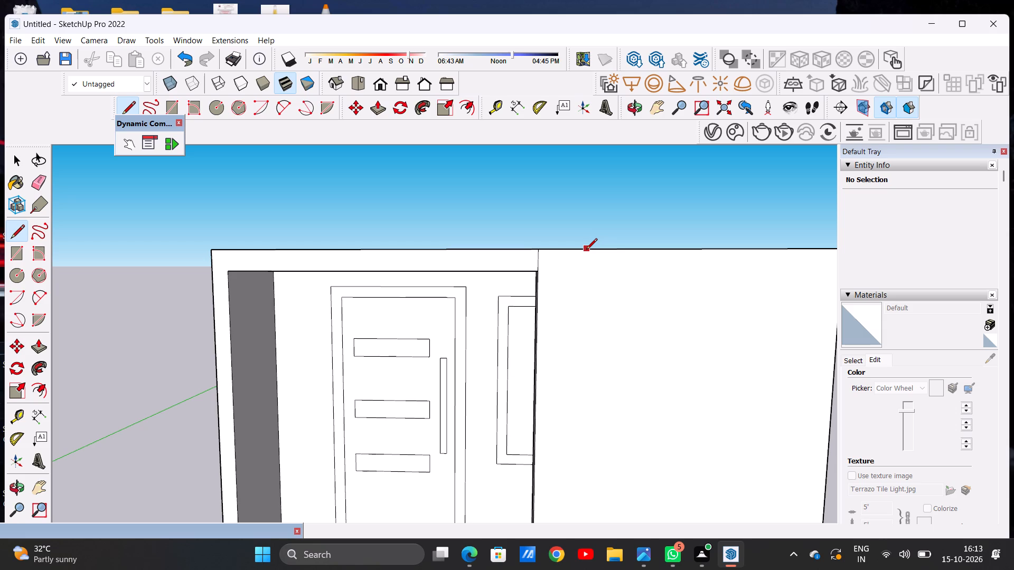
left_click(586, 250)
scroll(586, 308, "down", 6)
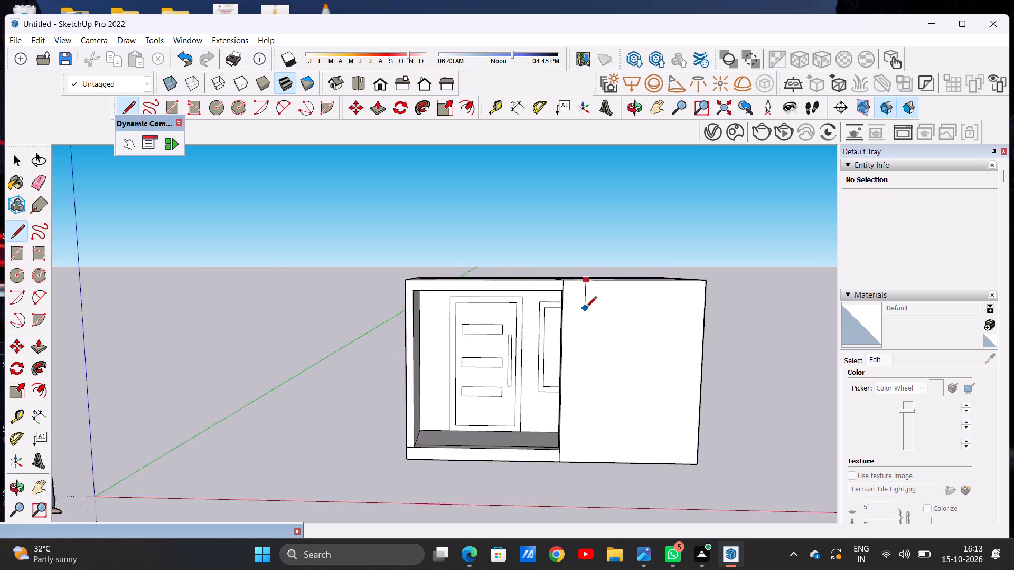
scroll(586, 308, "down", 8)
scroll(588, 355, "up", 4)
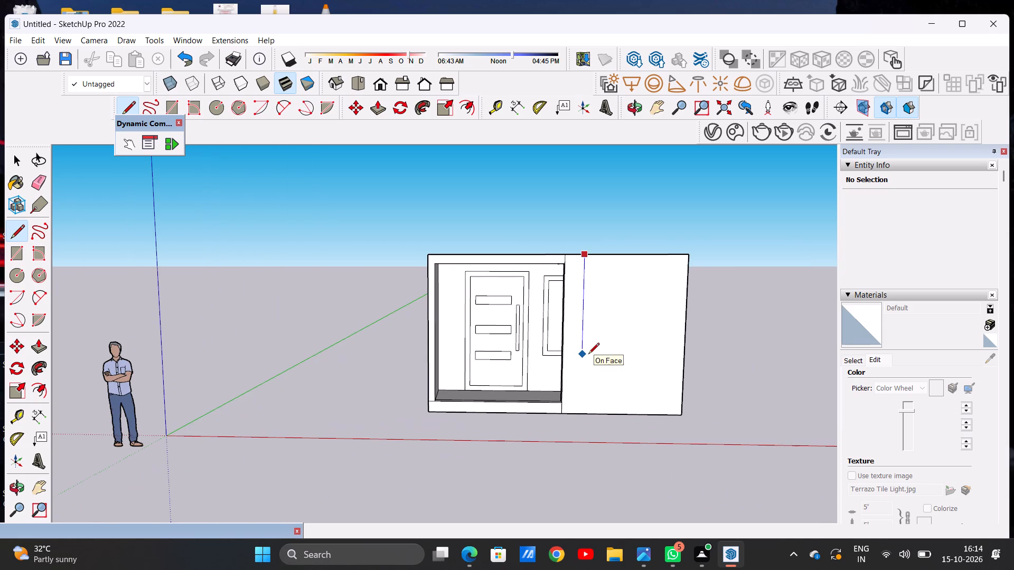
scroll(588, 355, "up", 1)
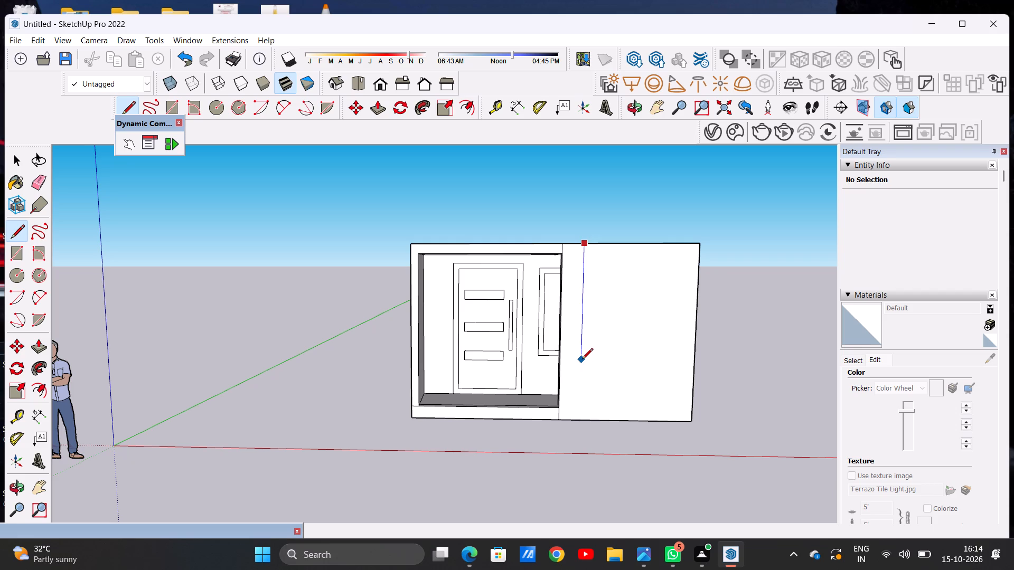
left_click(582, 360)
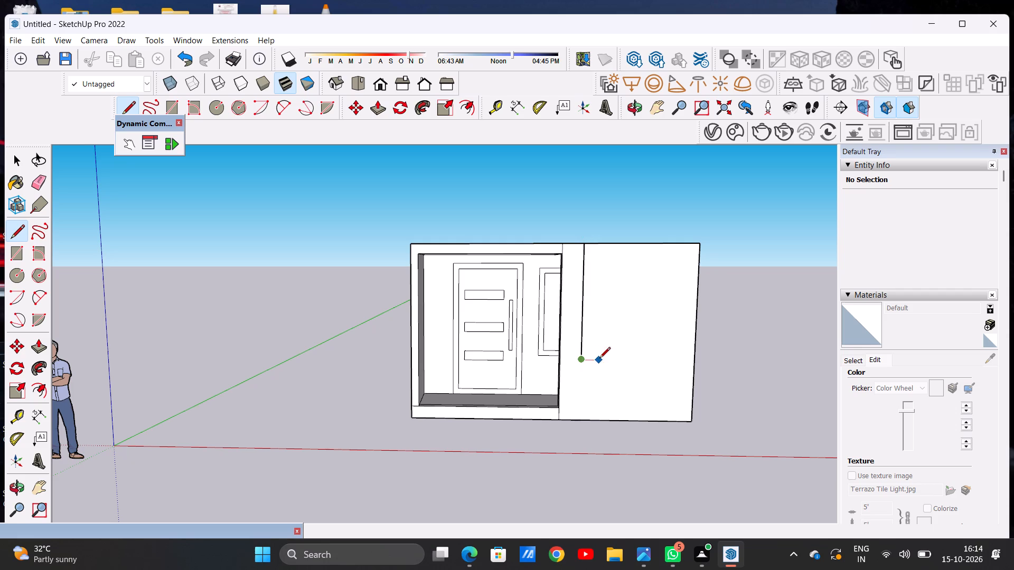
left_click(692, 358)
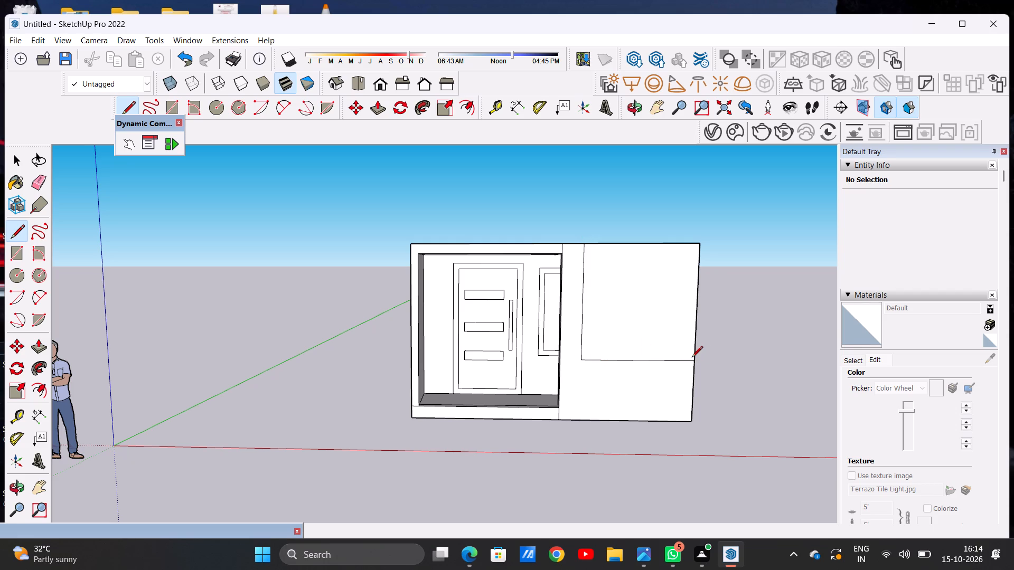
key("space")
Extend the horizontal line from its corner to the front wall section's edge beside the entrance, separating off the lower panel.
scroll(580, 360, "down", 5)
scroll(580, 349, "up", 6)
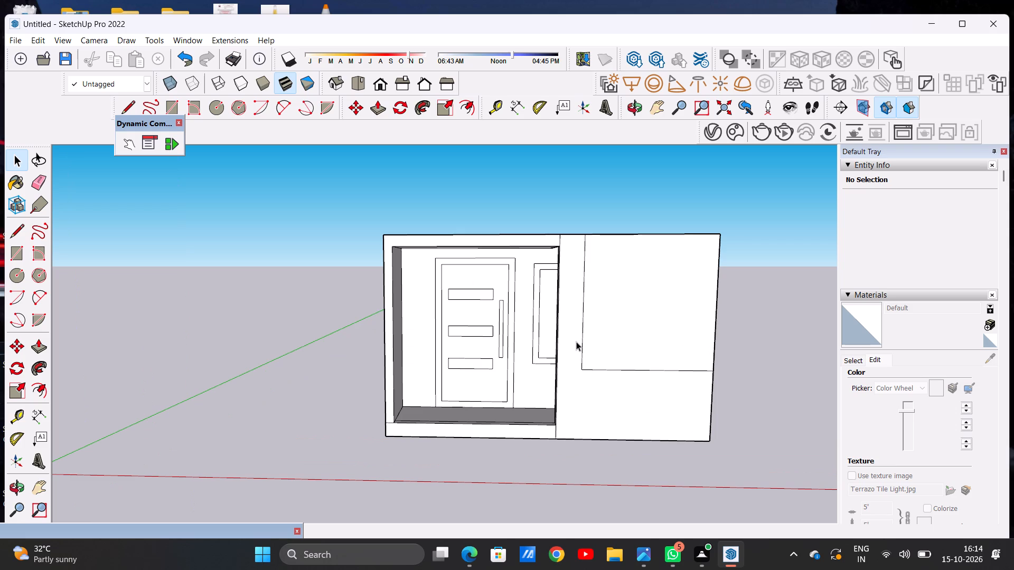
scroll(589, 341, "down", 1)
scroll(572, 374, "up", 6)
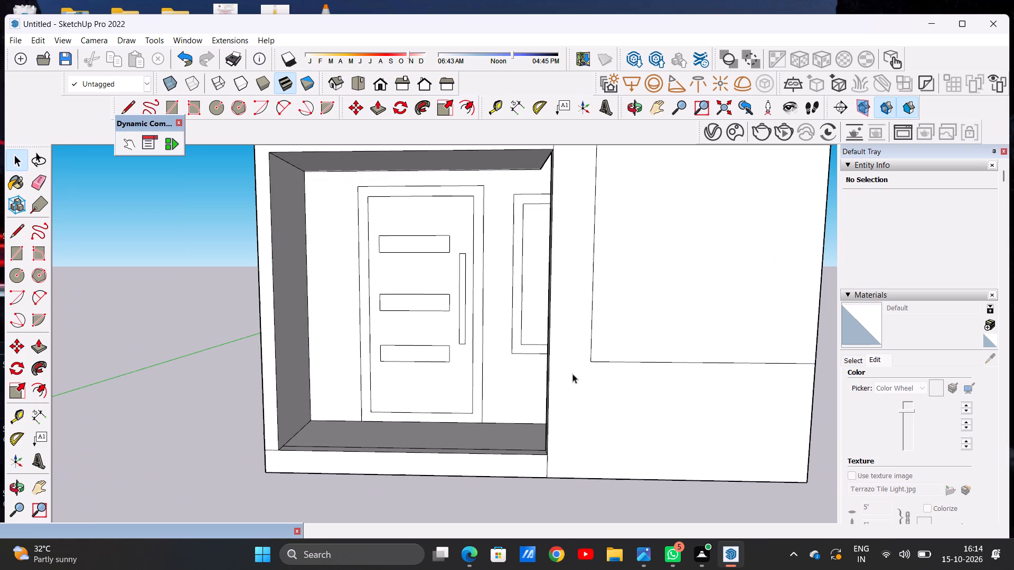
scroll(591, 378, "up", 1)
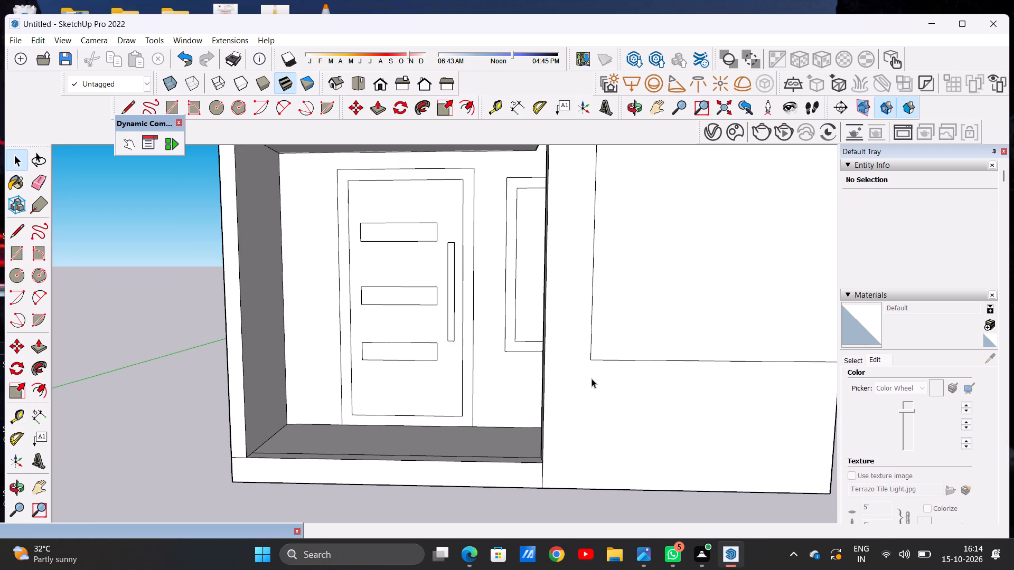
key("l")
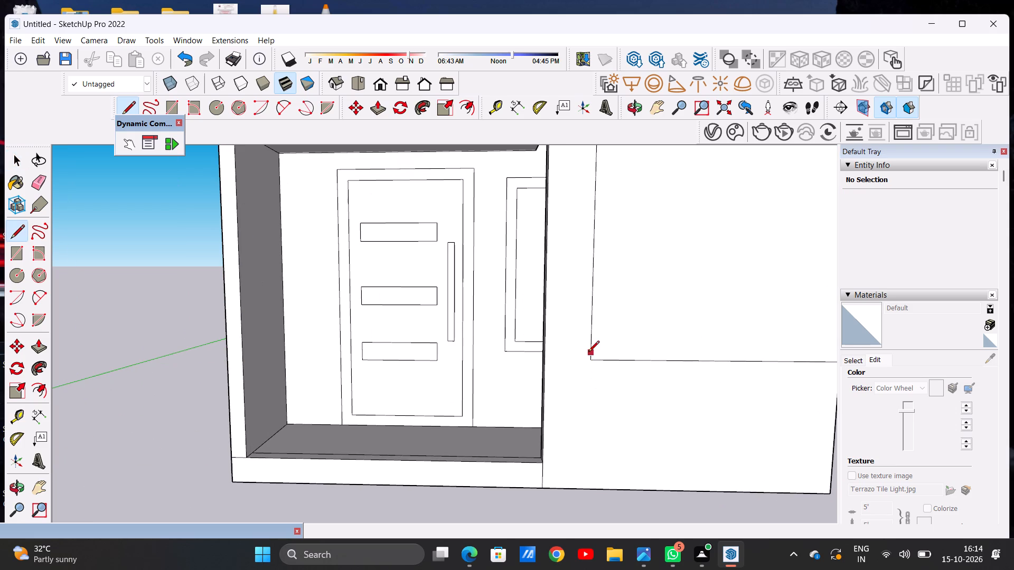
left_click(588, 358)
left_click(542, 359)
key("space")
Push/Pull the lower panel of the front wall section outward so it projects slightly beyond the wall face.
scroll(548, 436, "down", 6)
scroll(597, 442, "up", 2)
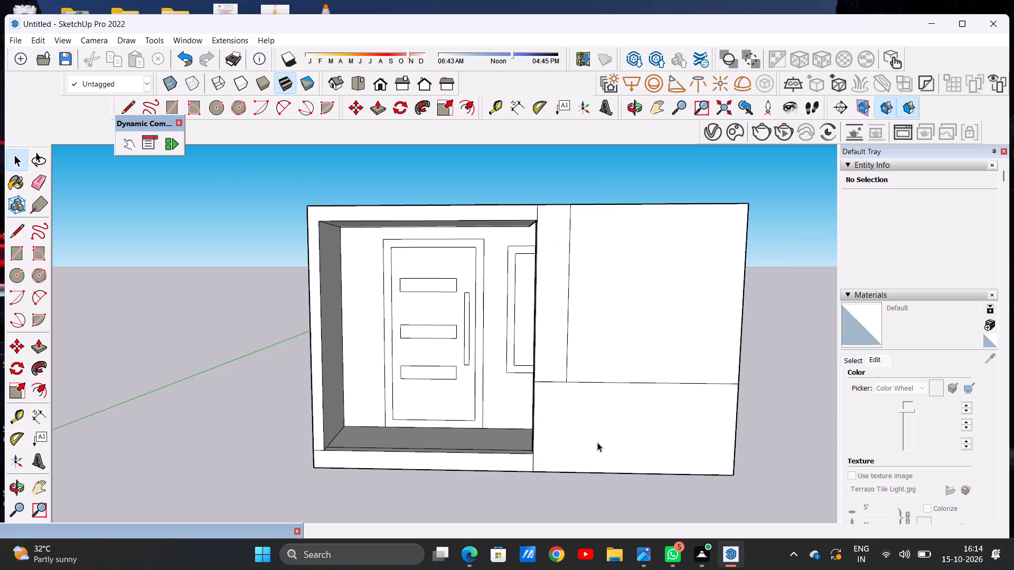
scroll(550, 433, "down", 3)
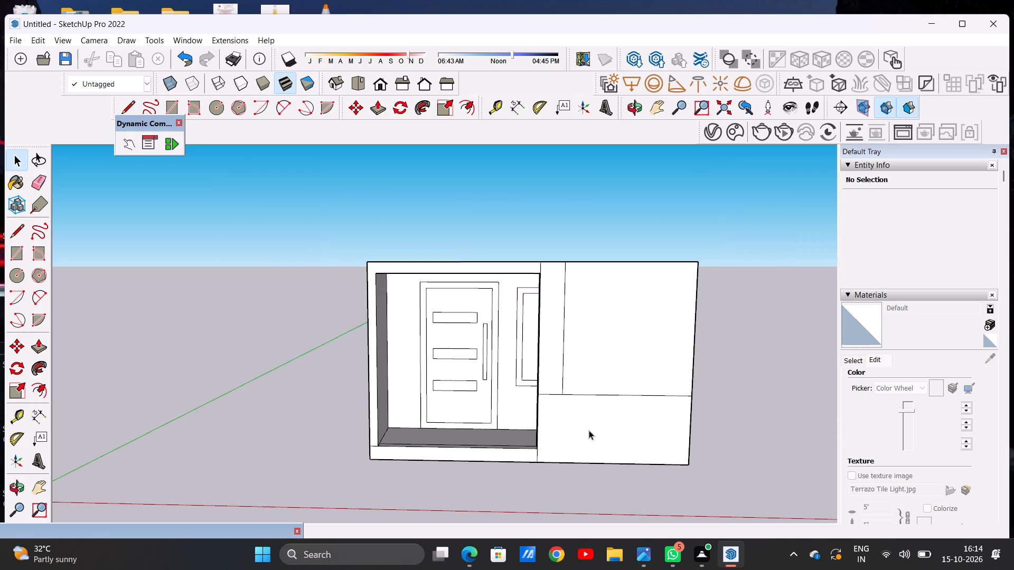
scroll(589, 430, "up", 2)
middle_click_drag(546, 434, 647, 446)
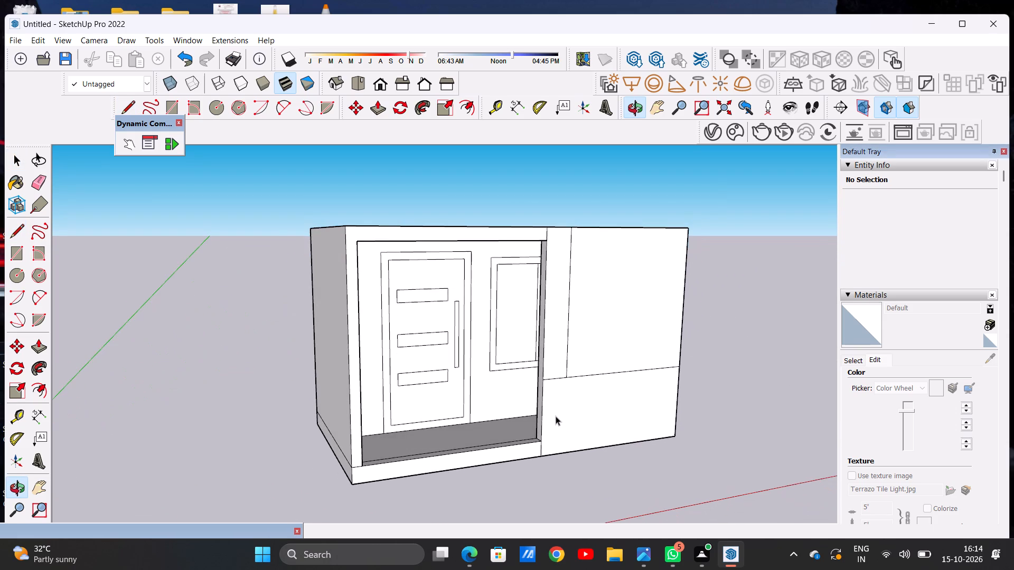
scroll(555, 415, "up", 2)
key("p")
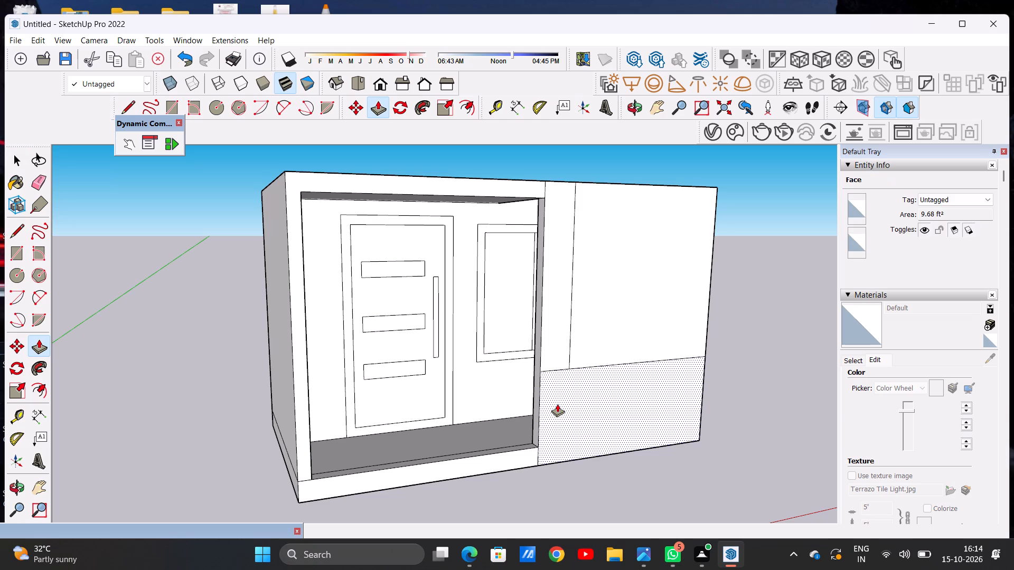
left_click(557, 404)
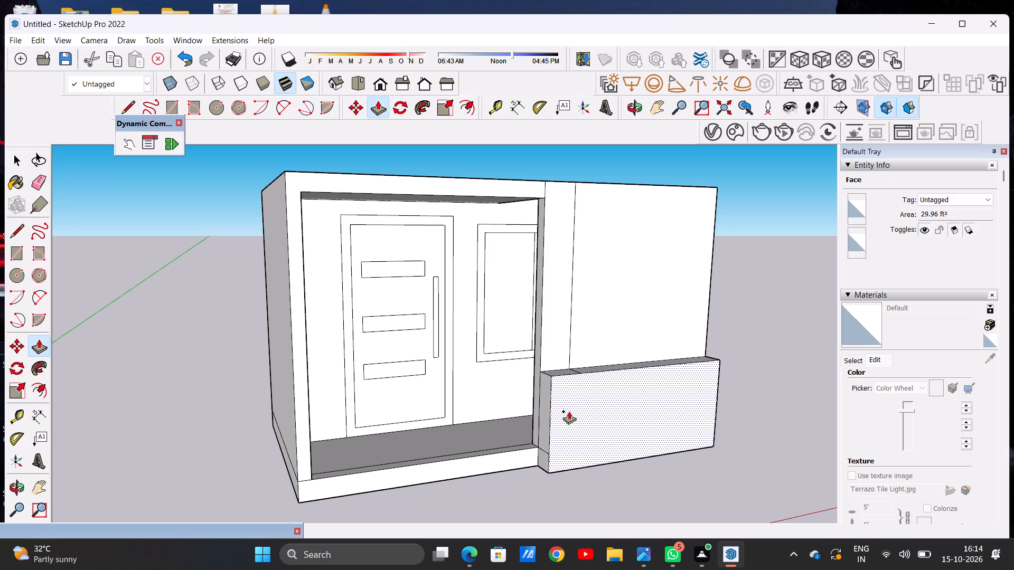
left_click(569, 411)
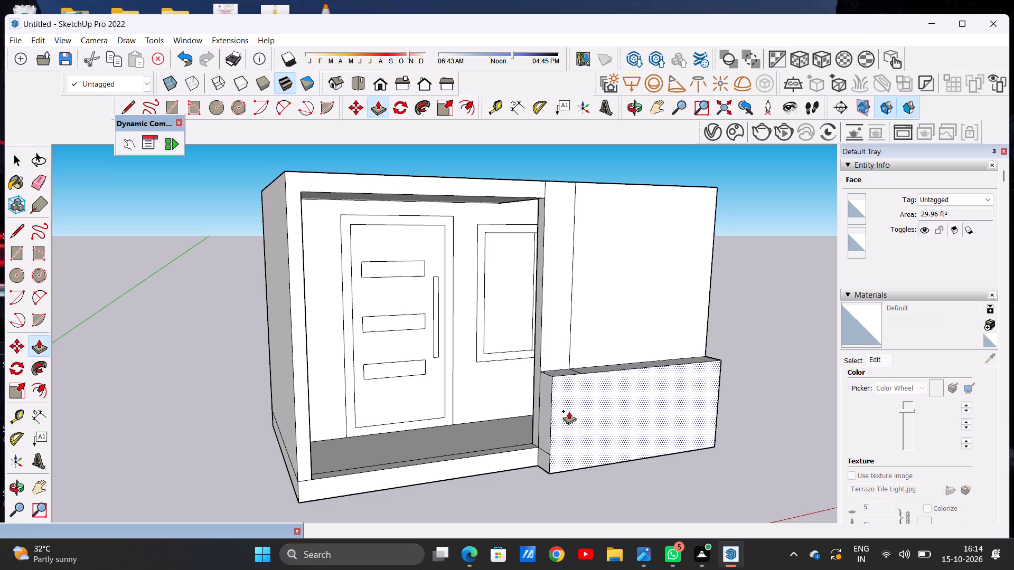
key("space")
Erase the leftover slab edge line on the projecting lower block's end face beside the entrance.
middle_click(552, 431)
scroll(544, 451, "up", 7)
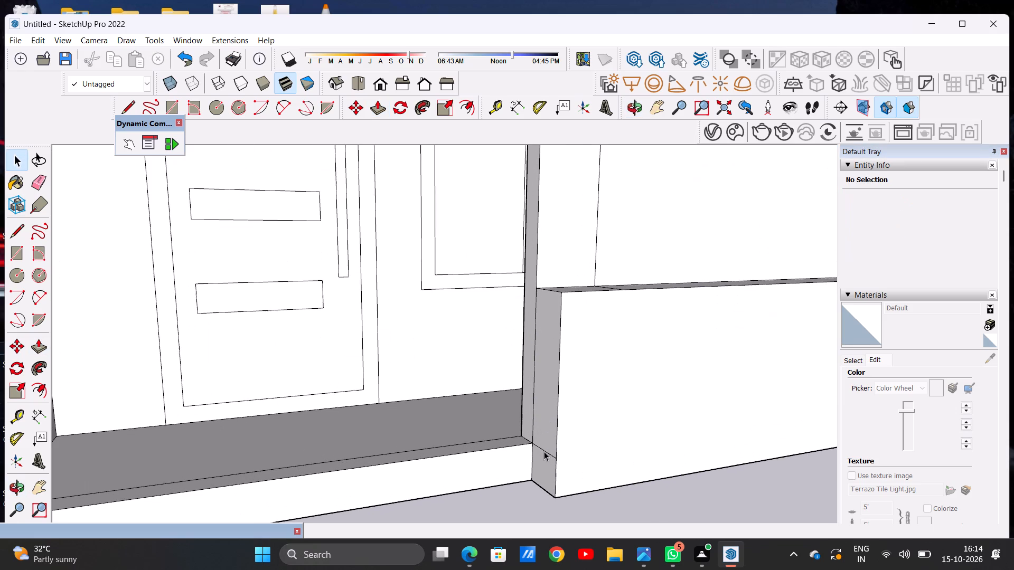
key("e")
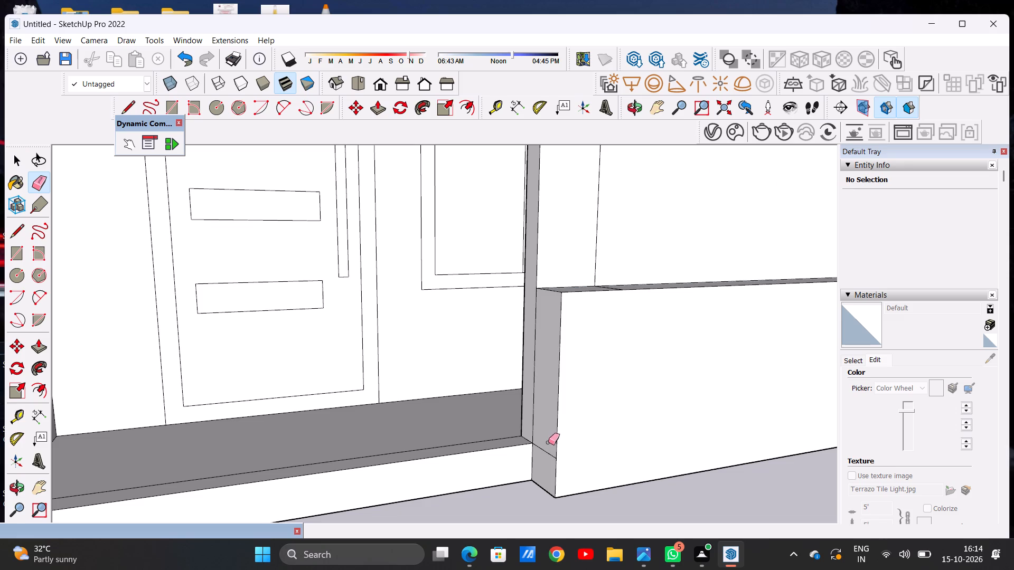
left_click_drag(548, 445, 540, 462)
key("space")
Erase the short stray line crossing the top of the projecting lower block below the vertical line.
scroll(523, 435, "down", 13)
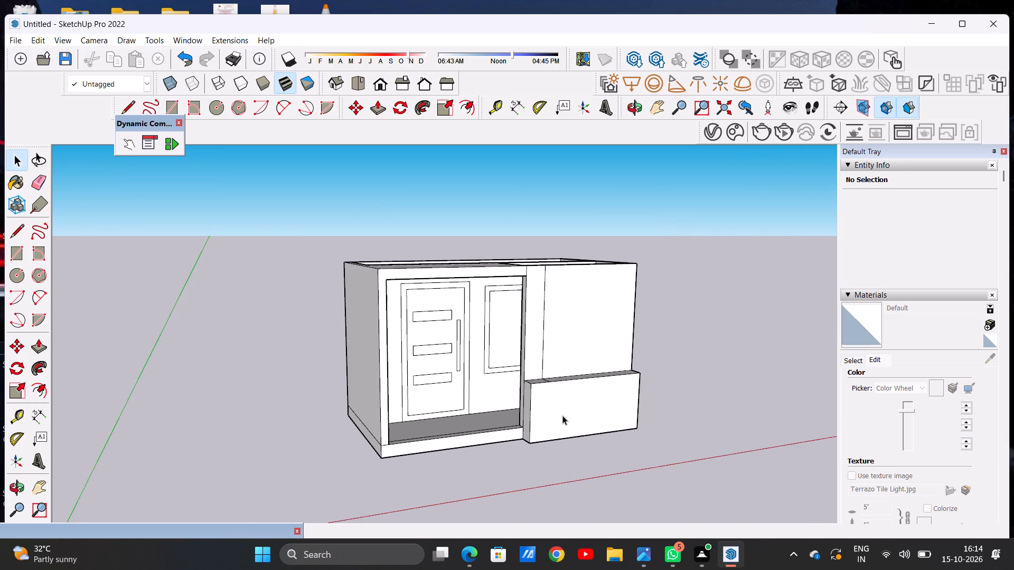
middle_click_drag(562, 415, 458, 379)
scroll(565, 393, "up", 7)
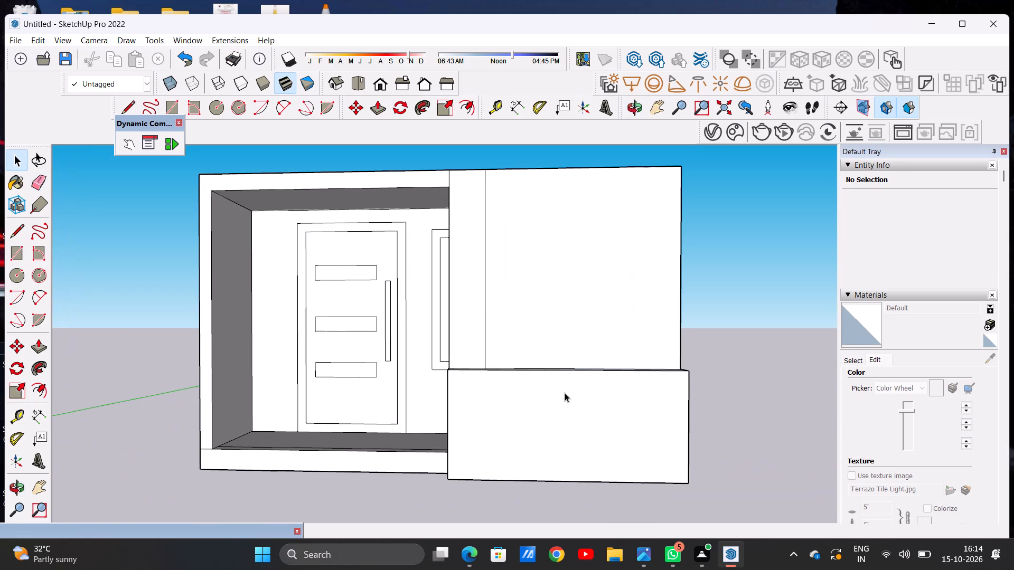
middle_click_drag(550, 387, 552, 482)
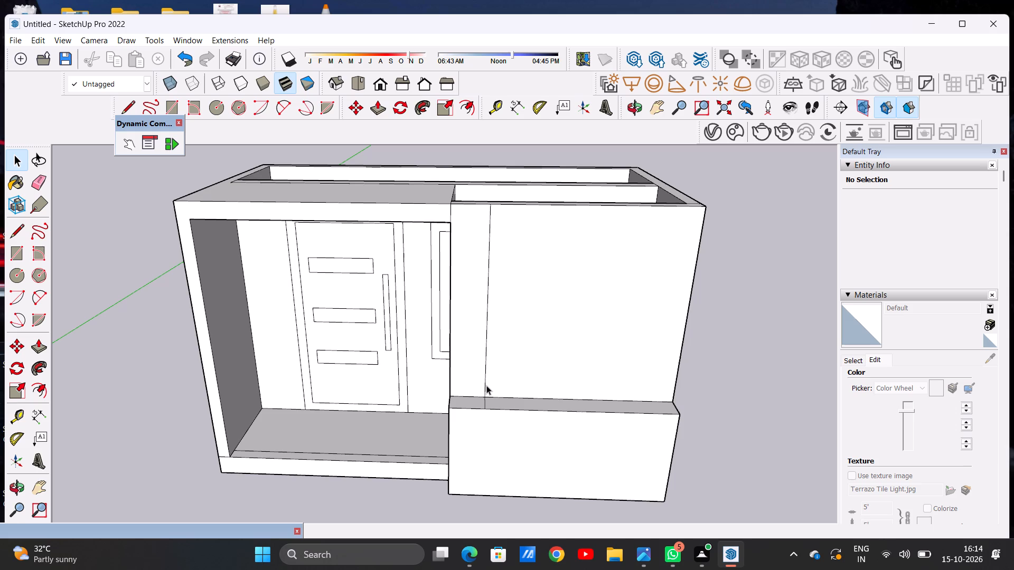
scroll(489, 412, "up", 1)
scroll(489, 411, "down", 1)
scroll(484, 407, "up", 2)
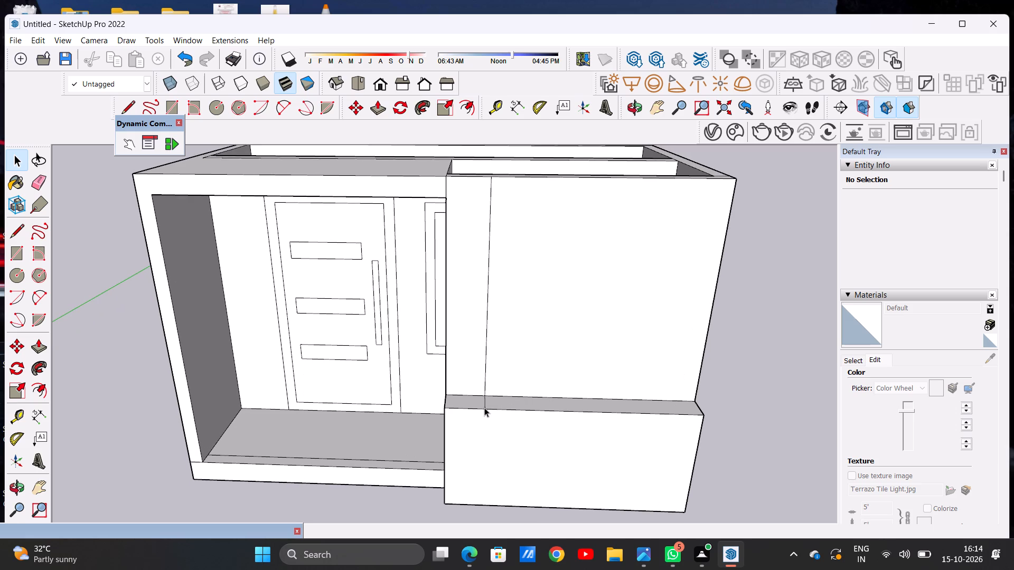
key("e")
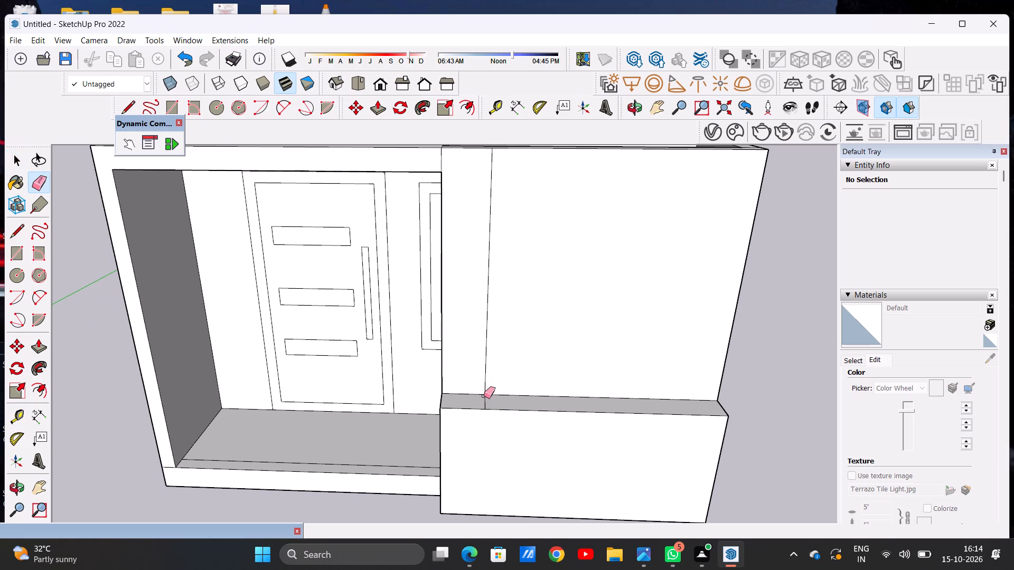
left_click_drag(480, 401, 493, 400)
key("space")
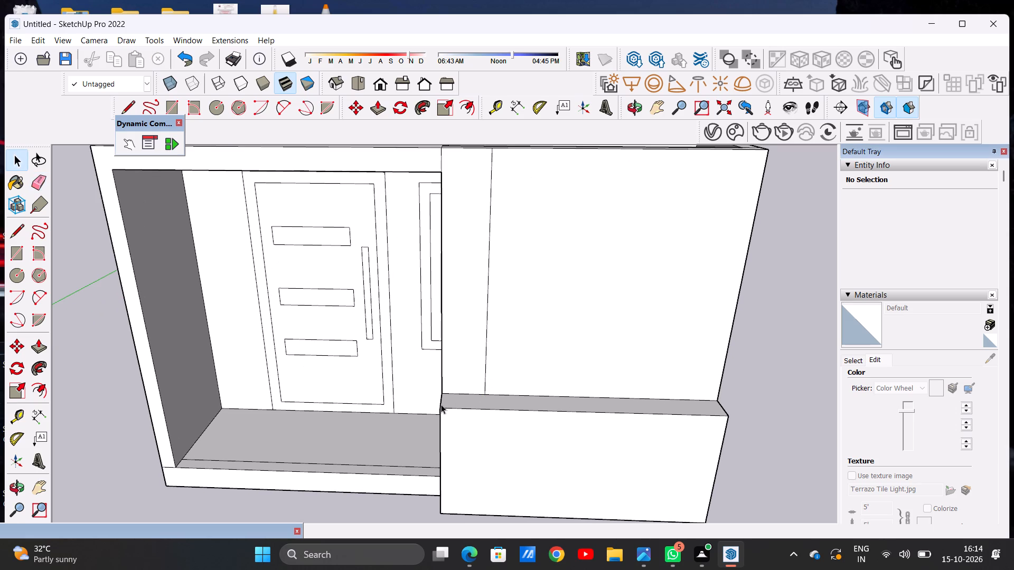
Push/Pull the underside of the entrance roof slab slightly downward to thicken the slab.
scroll(489, 391, "down", 6)
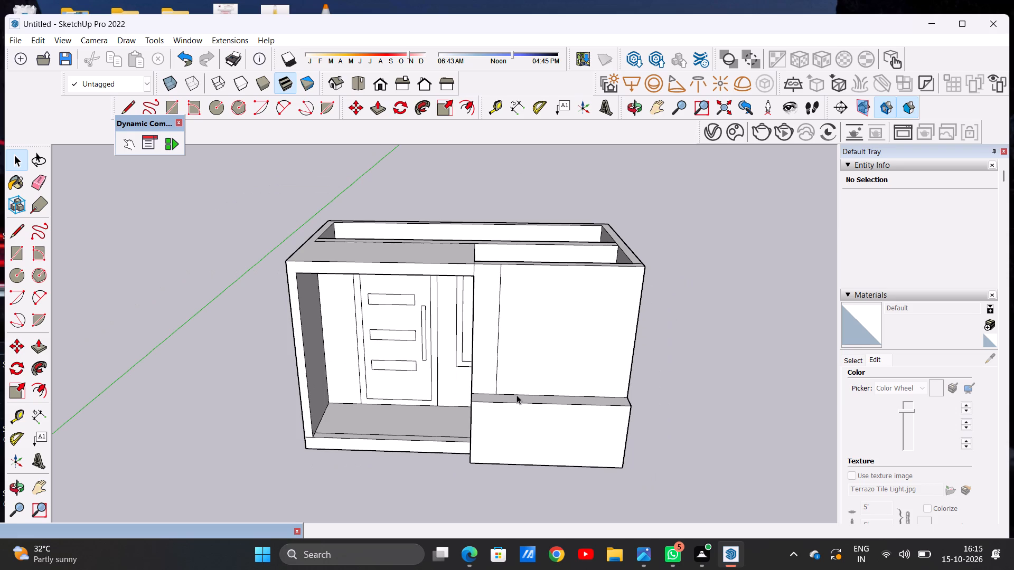
scroll(517, 395, "down", 3)
middle_click_drag(518, 442, 534, 349)
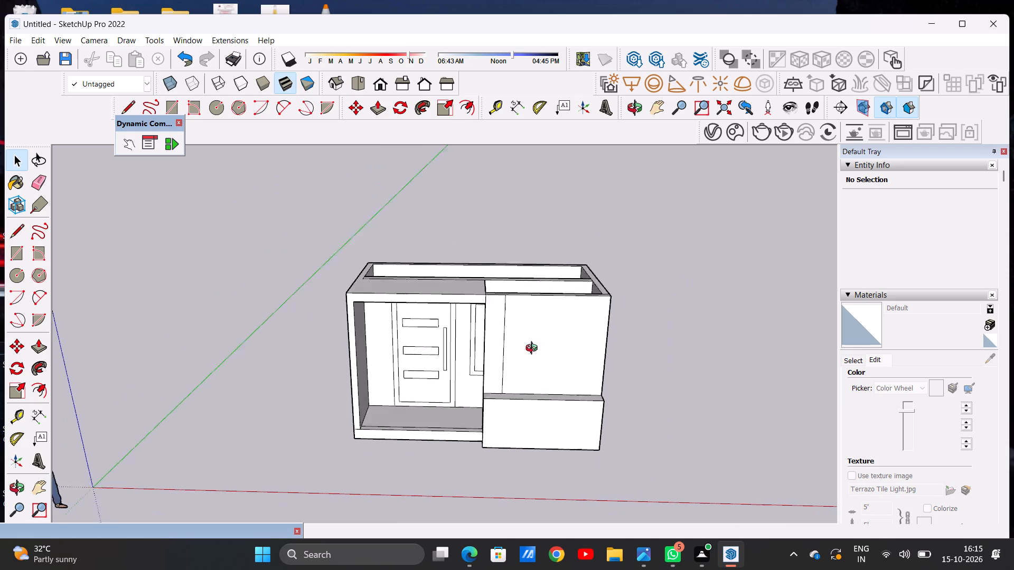
middle_click_drag(534, 349, 536, 328)
scroll(359, 290, "up", 7)
middle_click_drag(365, 286, 364, 312)
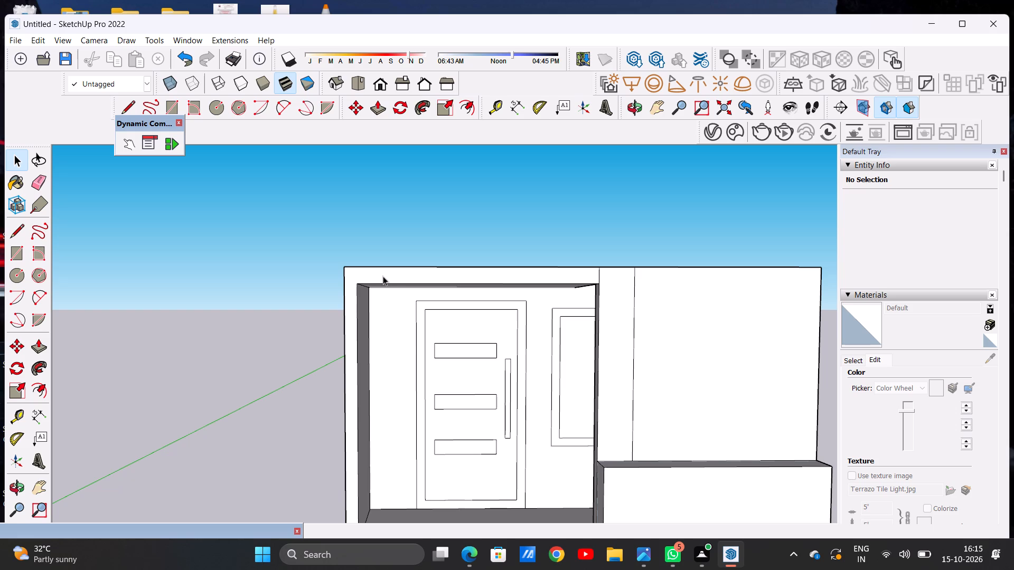
key("p")
middle_click_drag(392, 310, 391, 292)
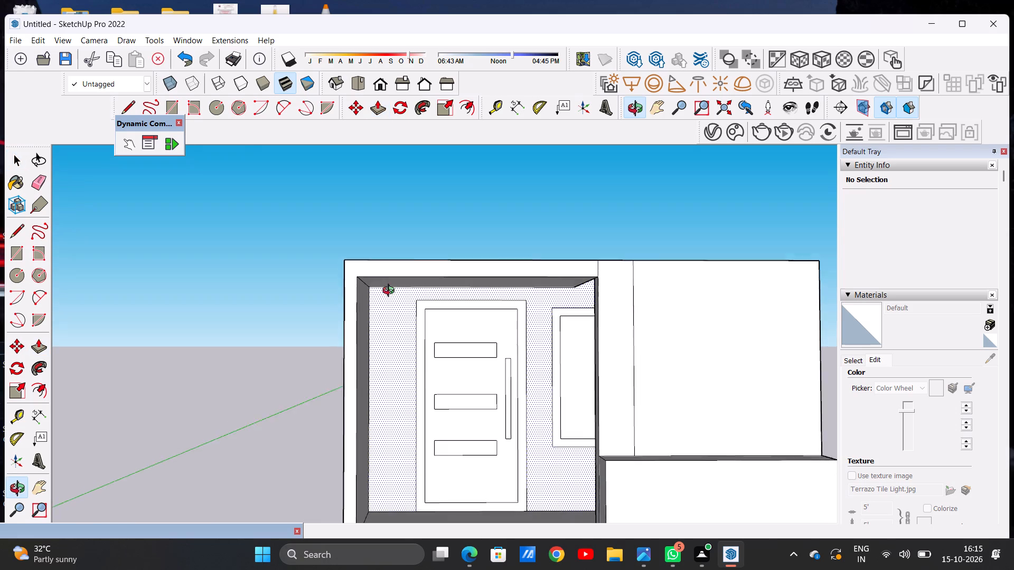
middle_click_drag(391, 292, 390, 268)
scroll(388, 265, "up", 5)
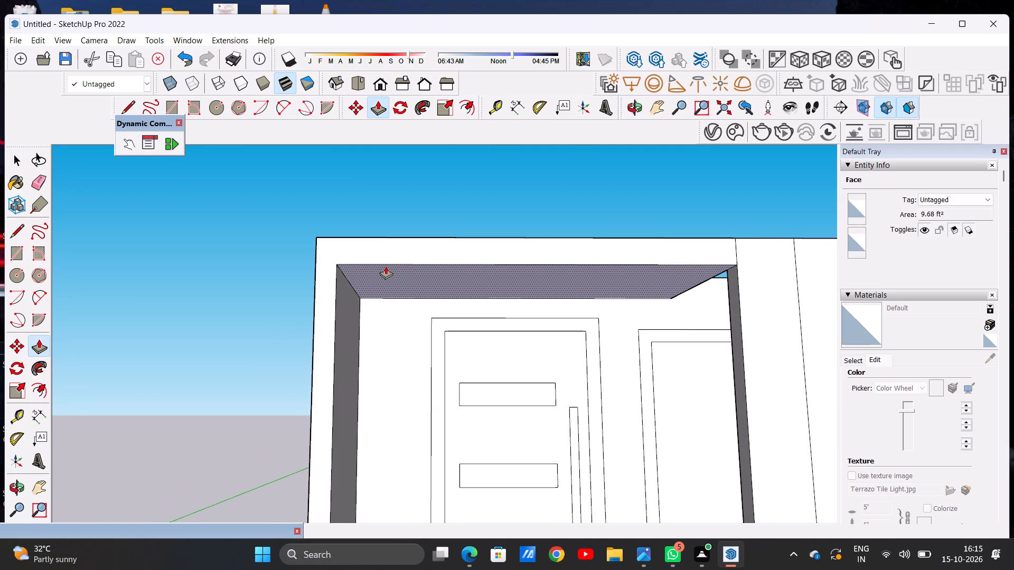
left_click(386, 266)
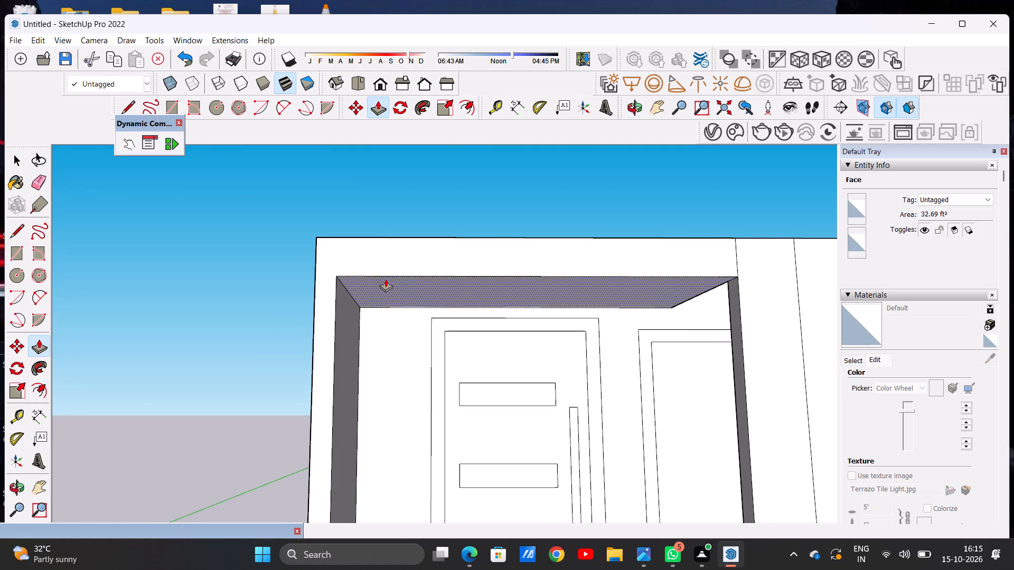
left_click(386, 280)
key("space")
Push/Pull the roof slab's exposed end face across to the far side wall, covering the space behind the front wall section.
scroll(386, 277, "down", 7)
middle_click_drag(437, 263, 440, 294)
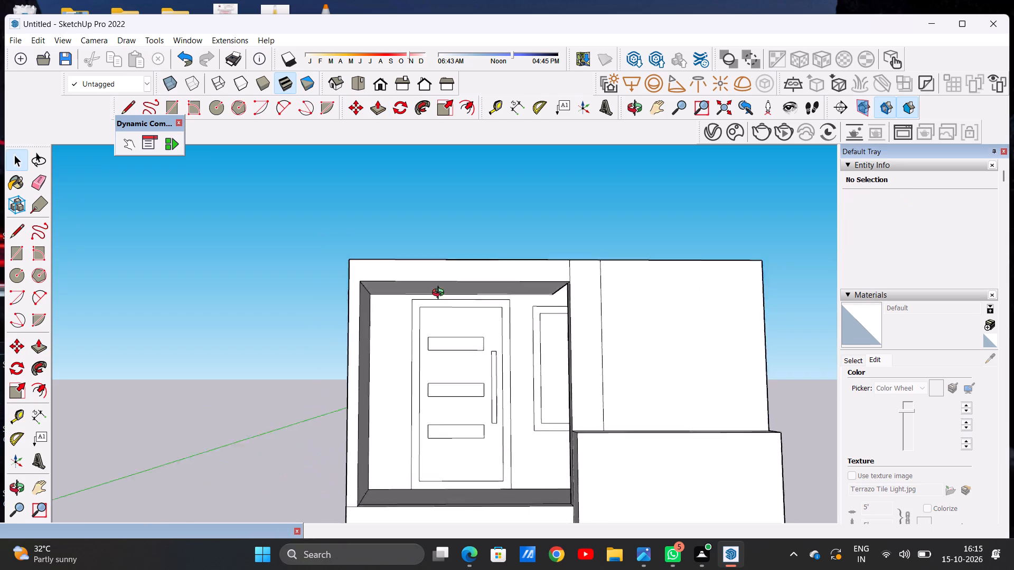
middle_click_drag(440, 294, 429, 362)
middle_click_drag(598, 270, 375, 323)
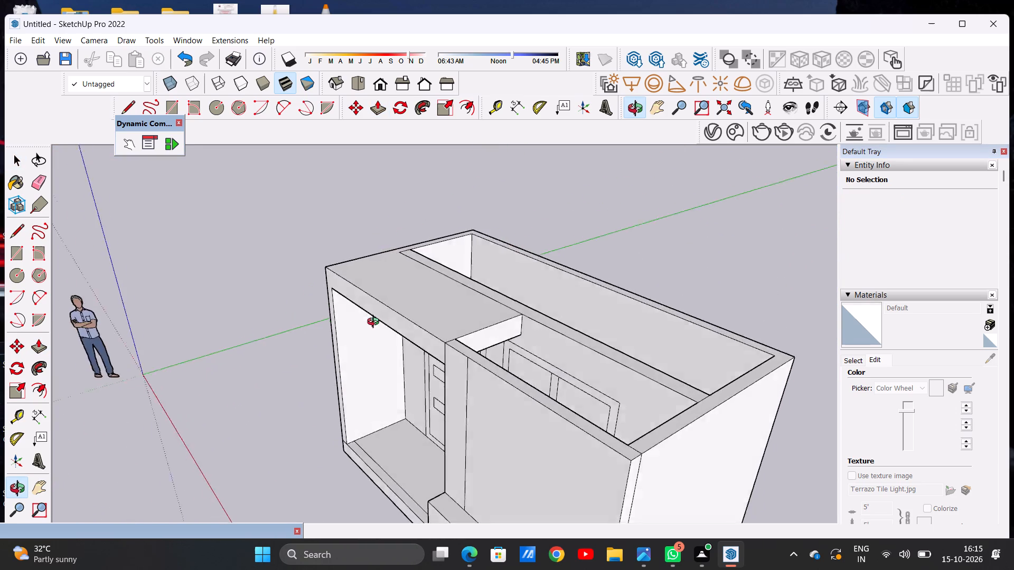
middle_click_drag(375, 323, 169, 342)
scroll(416, 346, "up", 9)
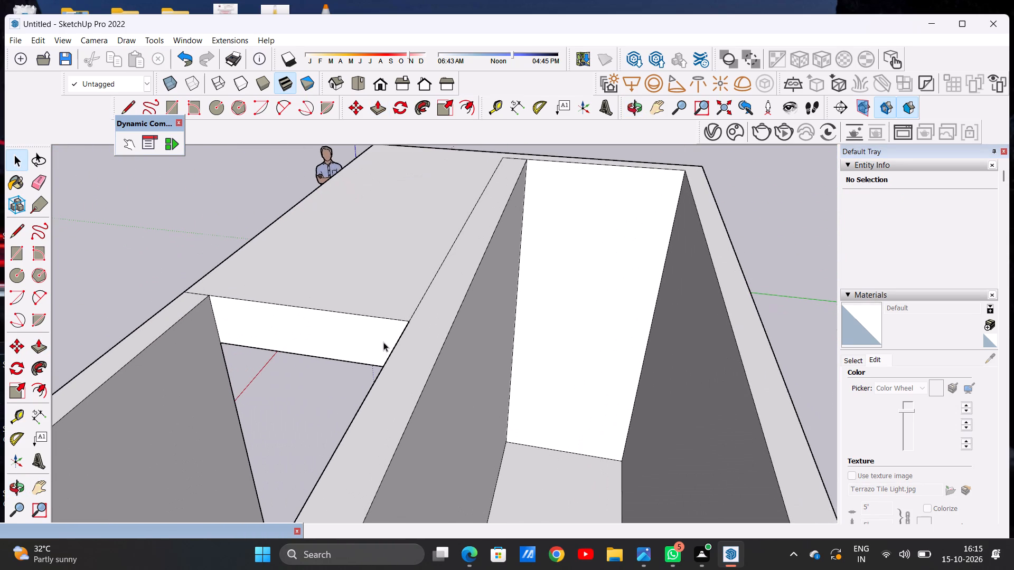
key("p")
left_click(381, 336)
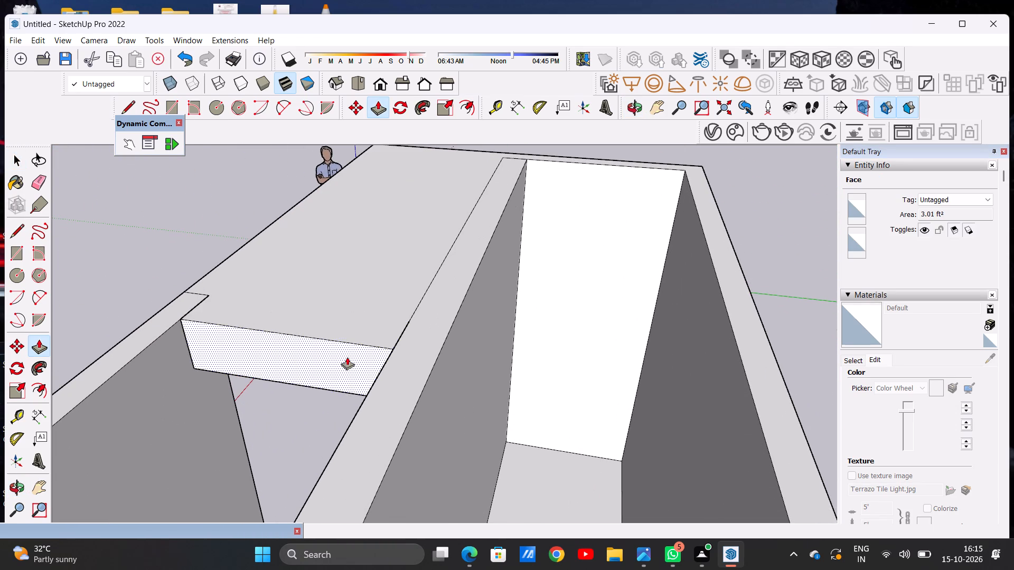
scroll(374, 339, "down", 13)
scroll(346, 394, "up", 11)
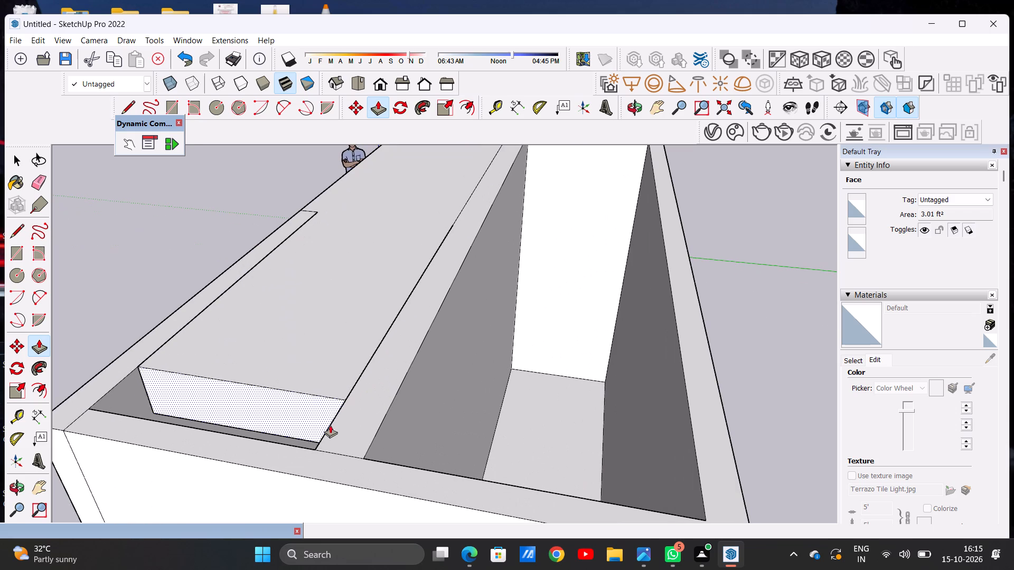
left_click(322, 446)
key("space")
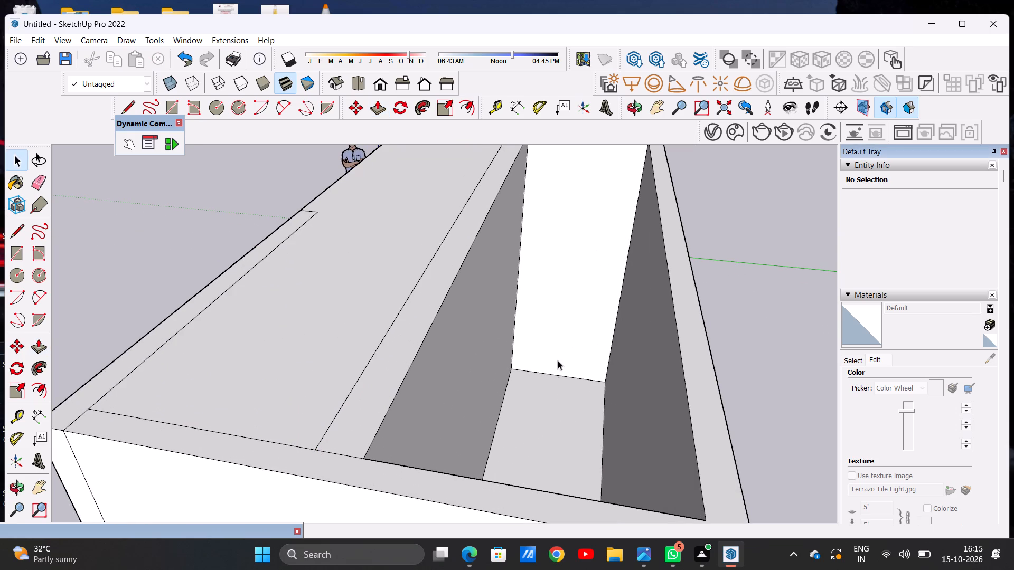
Erase the short vertical line between the entrance roof slab's front edge and the front wall section.
scroll(561, 357, "down", 9)
middle_click_drag(463, 355, 628, 301)
scroll(417, 300, "up", 6)
middle_click_drag(452, 297, 336, 369)
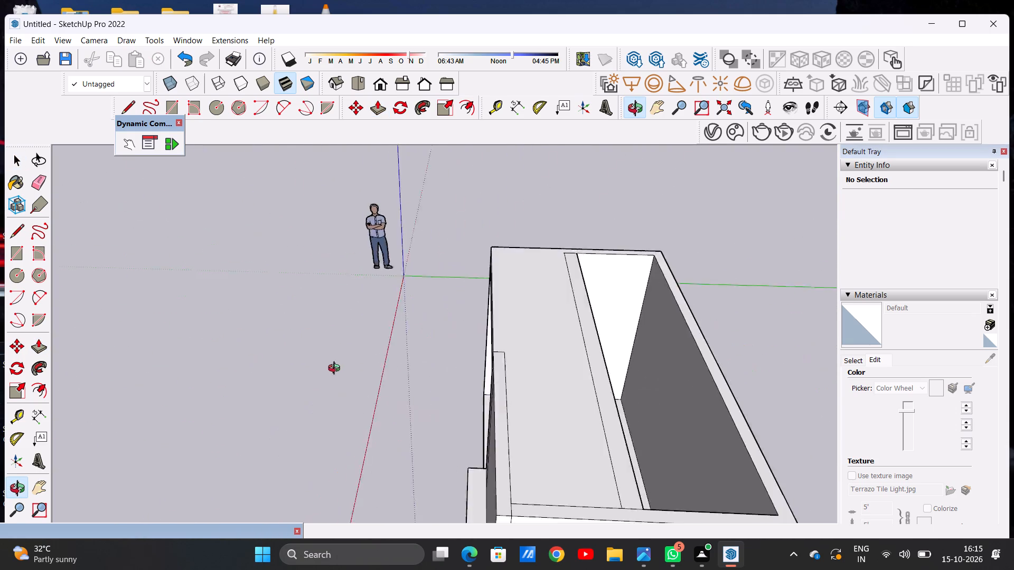
middle_click_drag(336, 369, 572, 266)
scroll(485, 318, "up", 4)
middle_click_drag(466, 343, 630, 337)
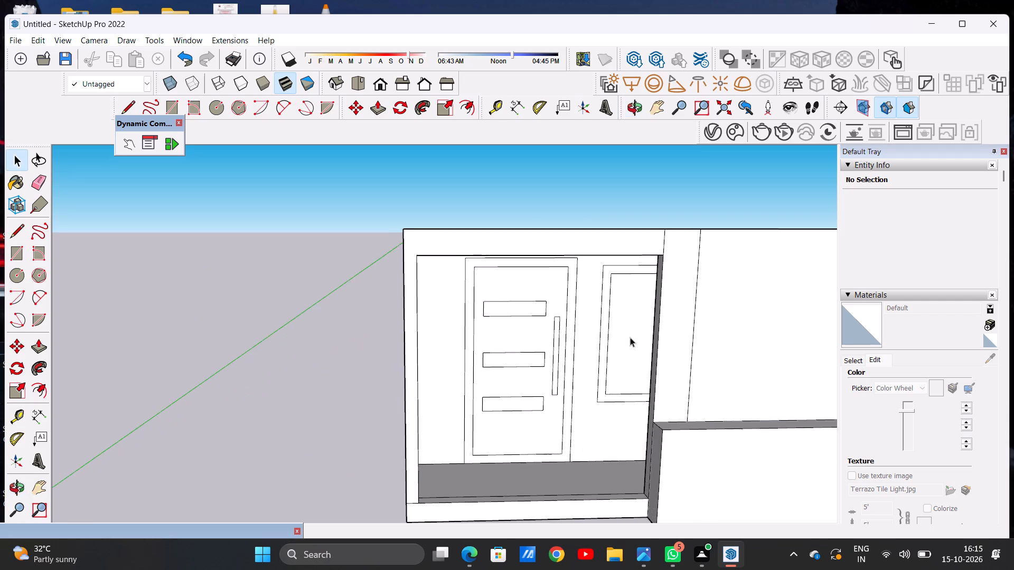
middle_click_drag(593, 371, 553, 368)
scroll(384, 359, "down", 2)
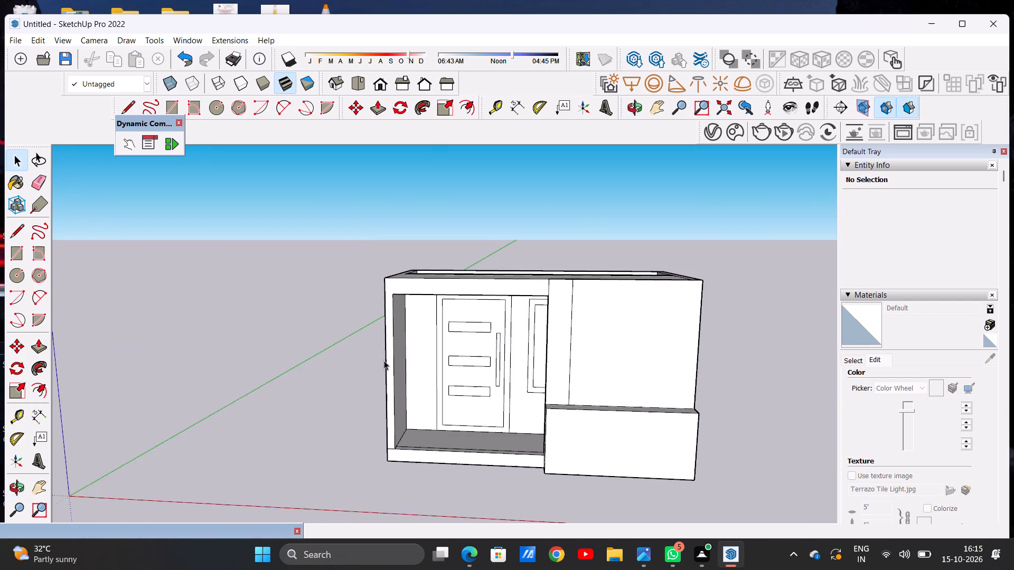
scroll(384, 360, "down", 5)
scroll(494, 365, "up", 5)
scroll(547, 329, "down", 3)
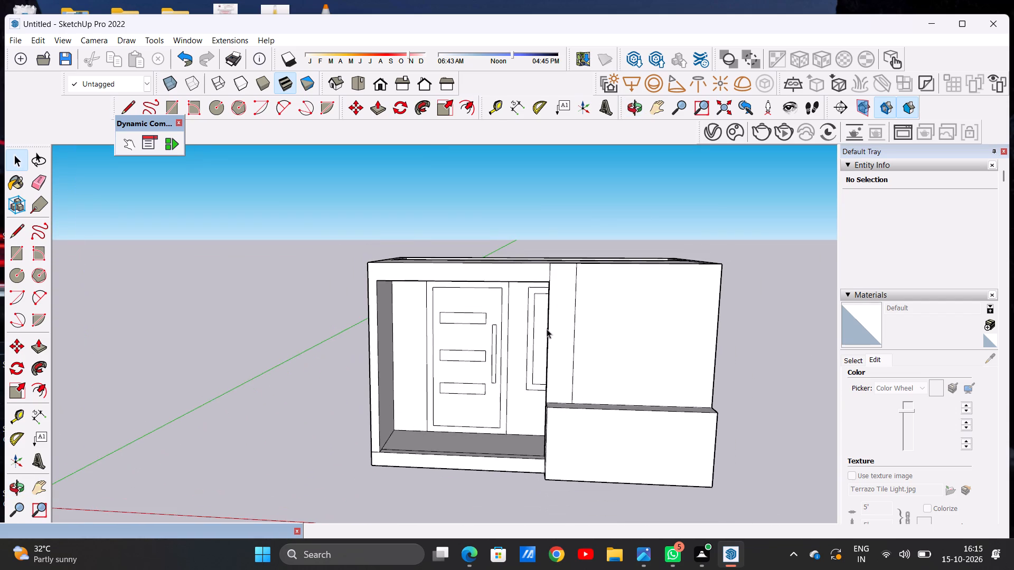
scroll(560, 248, "up", 8)
scroll(545, 275, "down", 1)
scroll(545, 275, "up", 4)
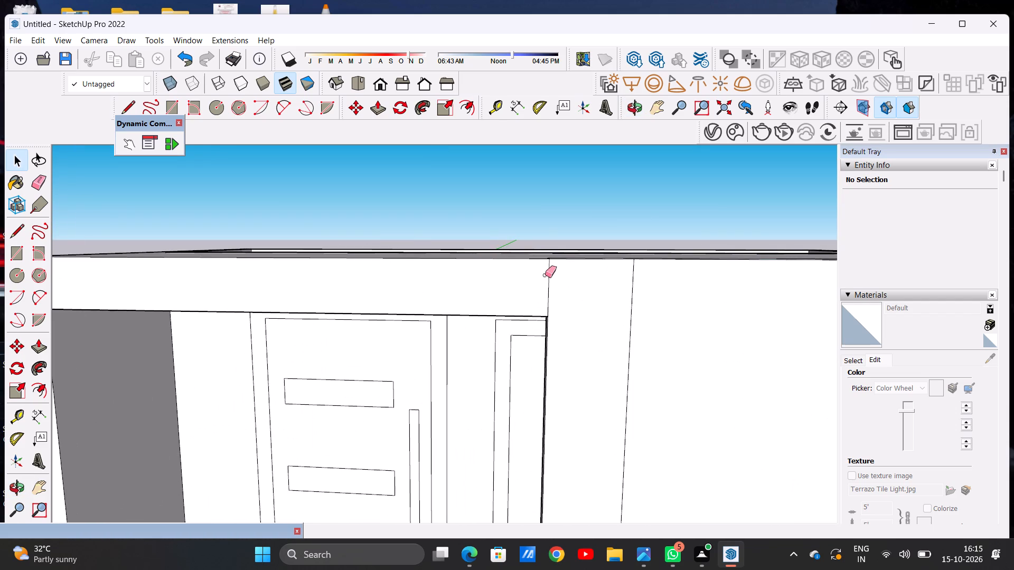
key("e")
left_click_drag(544, 284, 561, 281)
left_click_drag(561, 281, 528, 283)
key("space")
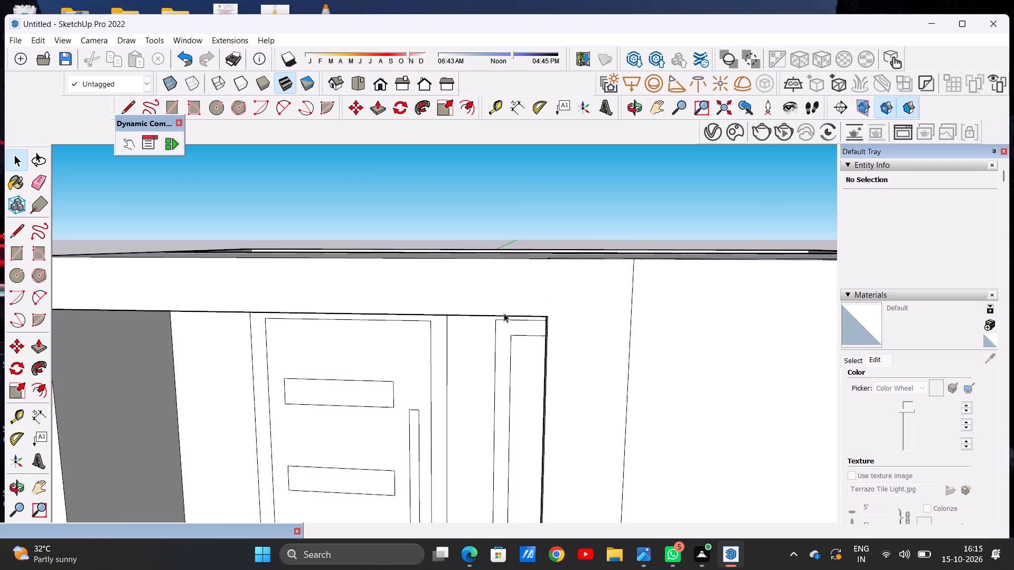
Push/Pull the inner face of the entrance's outer side wall slightly toward the door to thicken the wall.
scroll(509, 328, "down", 11)
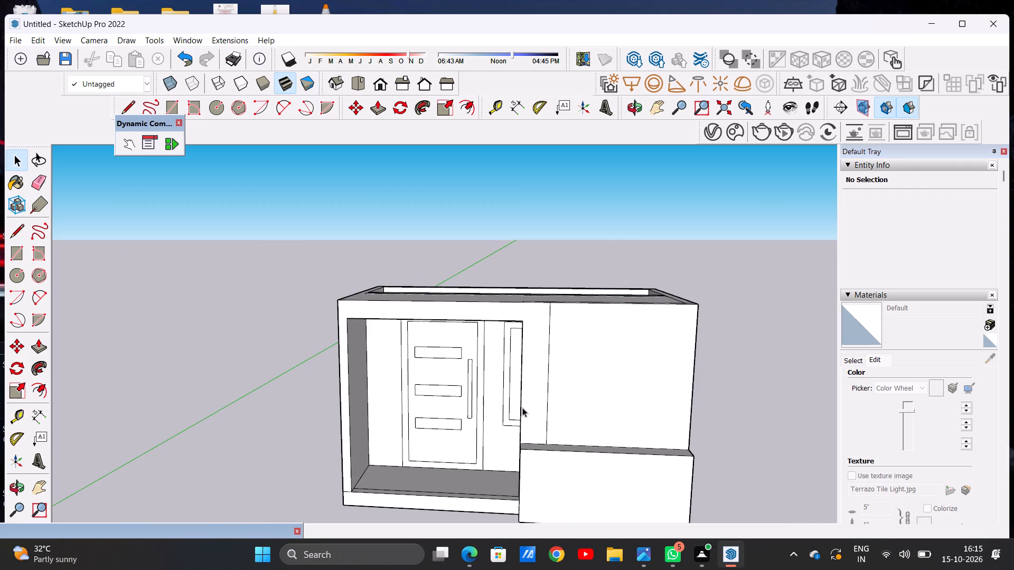
middle_click_drag(527, 420, 545, 409)
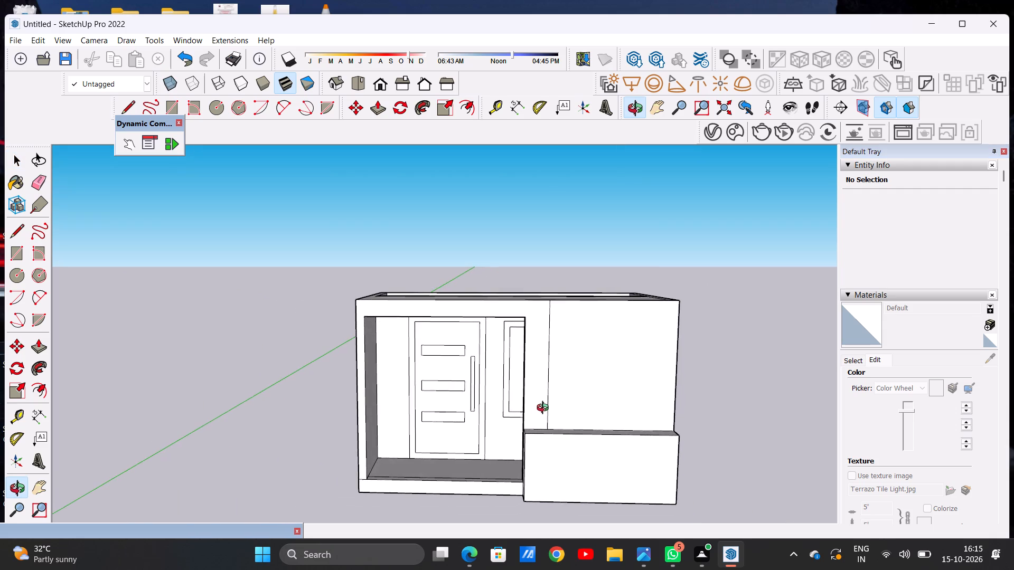
middle_click_drag(545, 409, 550, 408)
scroll(550, 408, "up", 1)
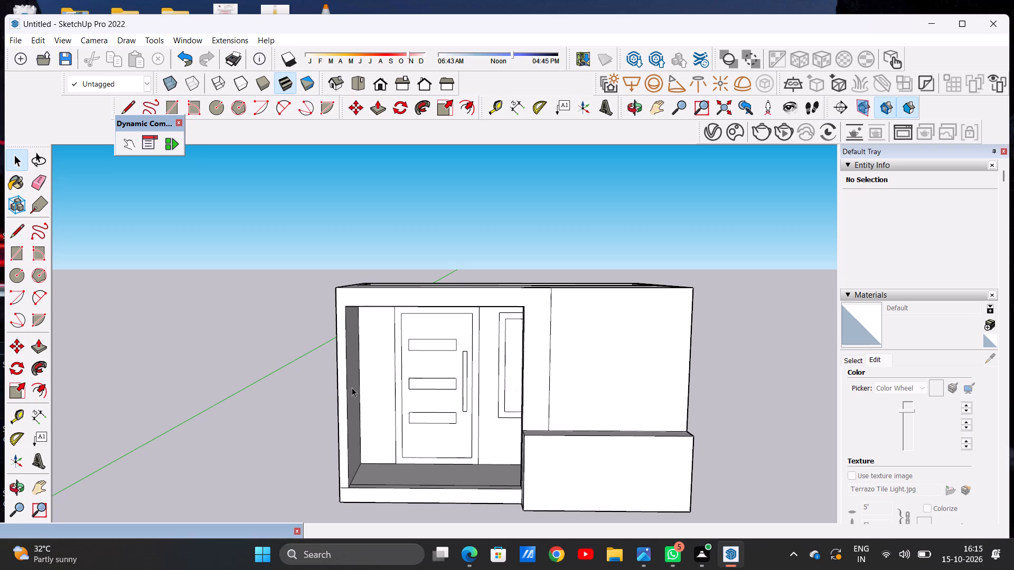
scroll(345, 310, "up", 4)
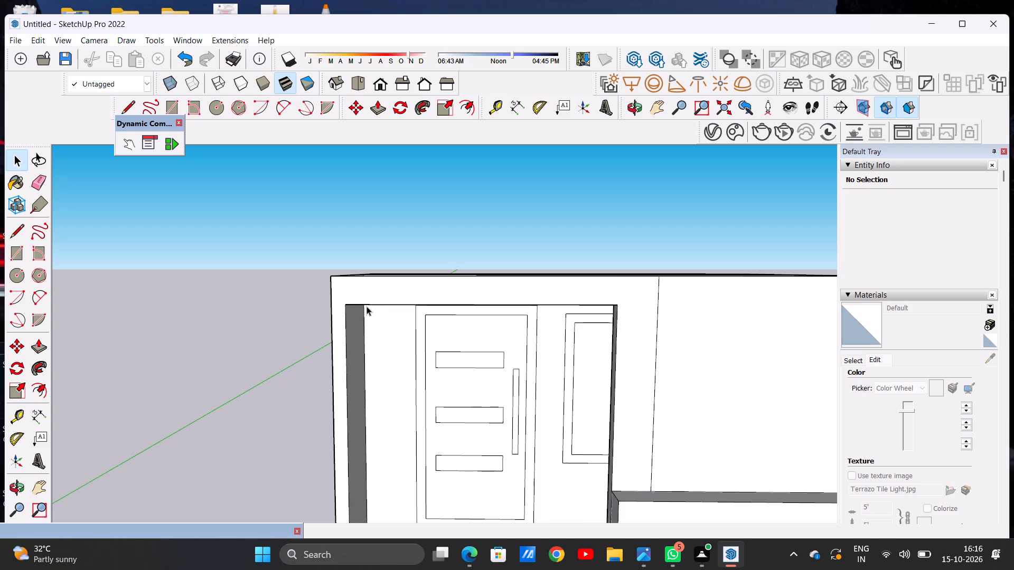
middle_click_drag(339, 317, 404, 322)
middle_click_drag(404, 322, 349, 319)
scroll(382, 176, "down", 5)
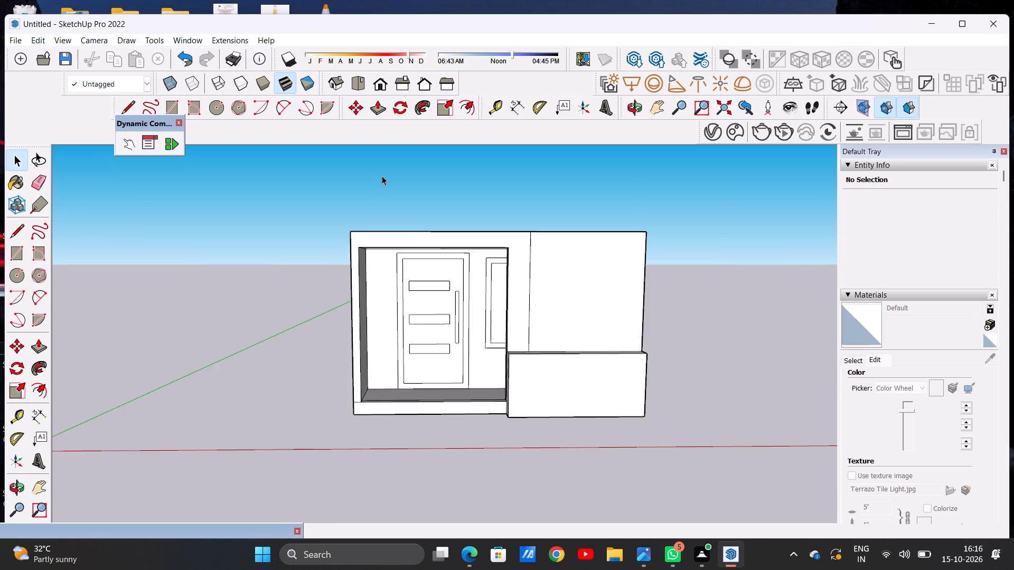
scroll(382, 176, "down", 4)
middle_click_drag(401, 279, 356, 336)
scroll(353, 292, "up", 1)
scroll(353, 292, "down", 1)
scroll(353, 292, "up", 3)
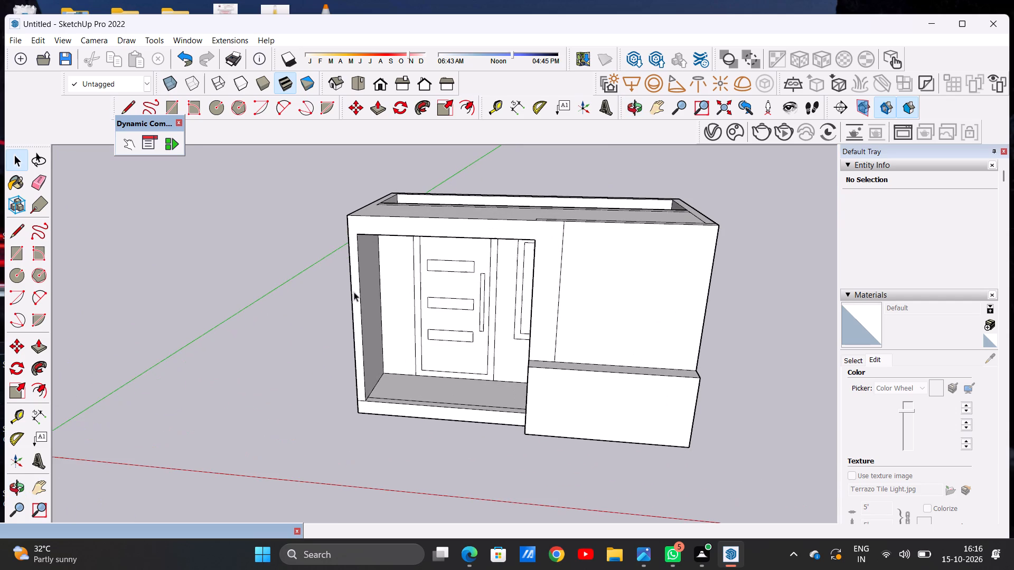
key("p")
scroll(361, 274, "up", 7)
left_click(361, 272)
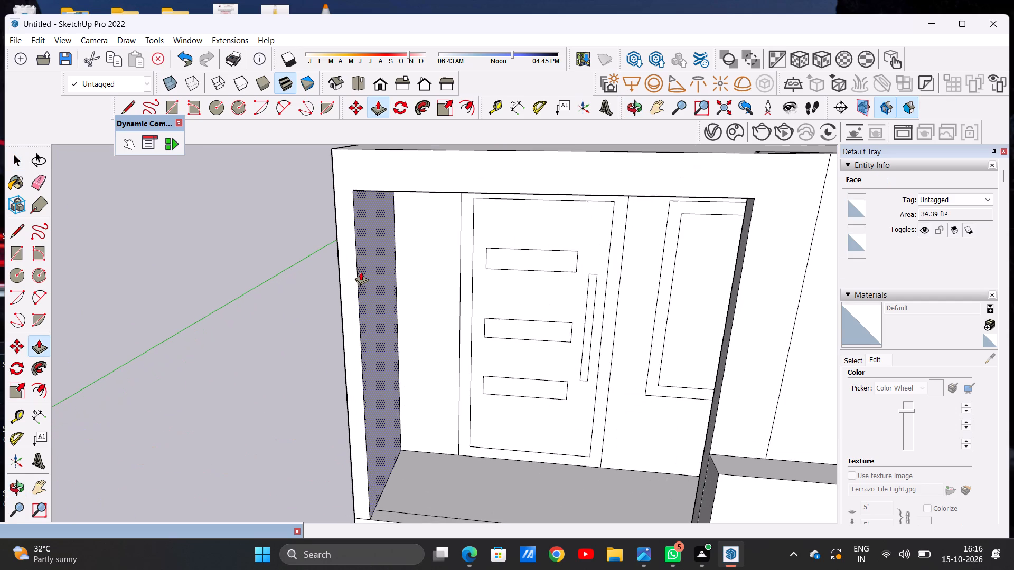
left_click(379, 274)
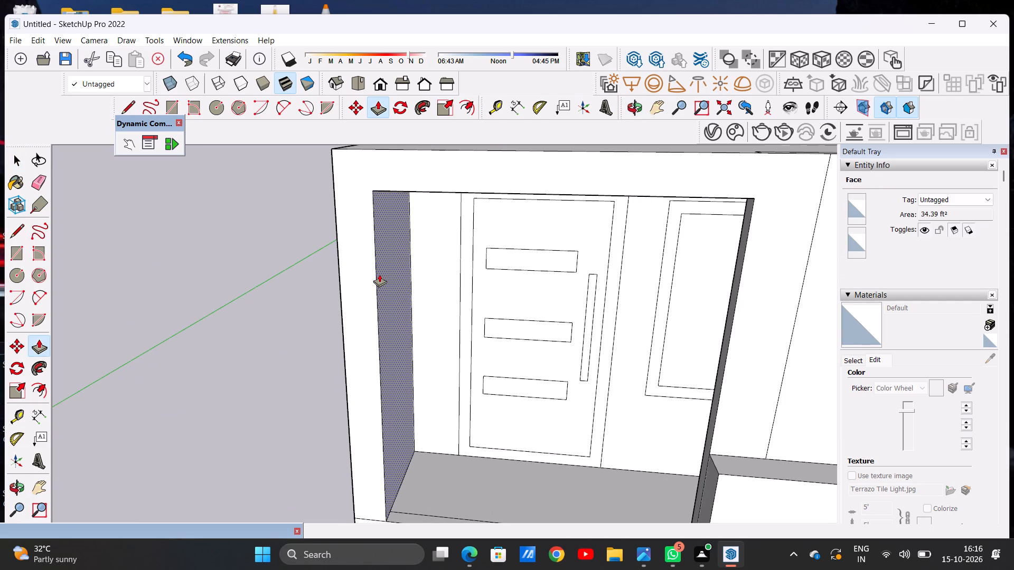
key("space")
Draw a three-sided line border just outside the entrance opening, up the outer wall, across above the door and down to the lower block.
scroll(367, 301, "down", 12)
middle_click_drag(355, 328, 387, 305)
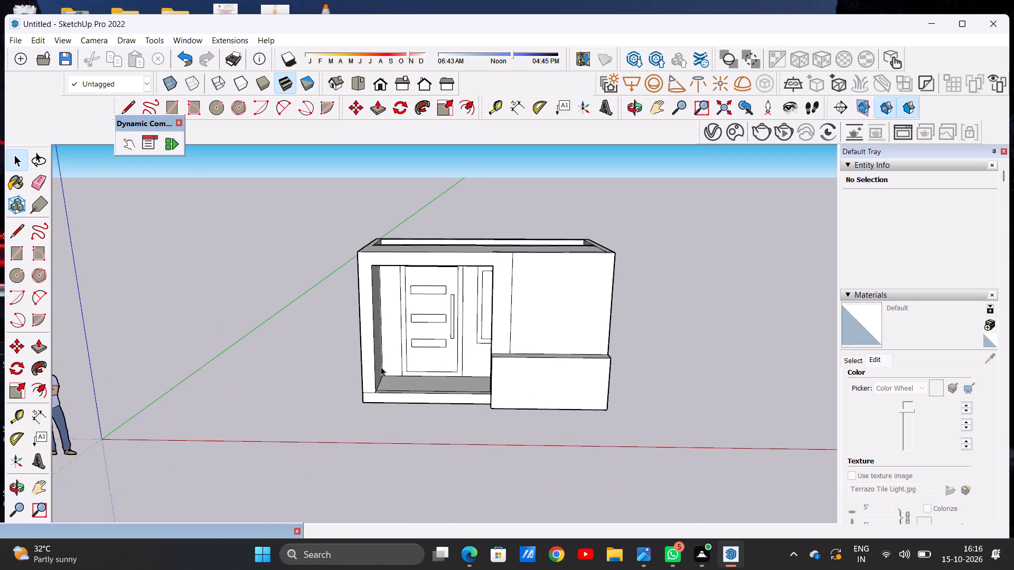
scroll(369, 402, "up", 7)
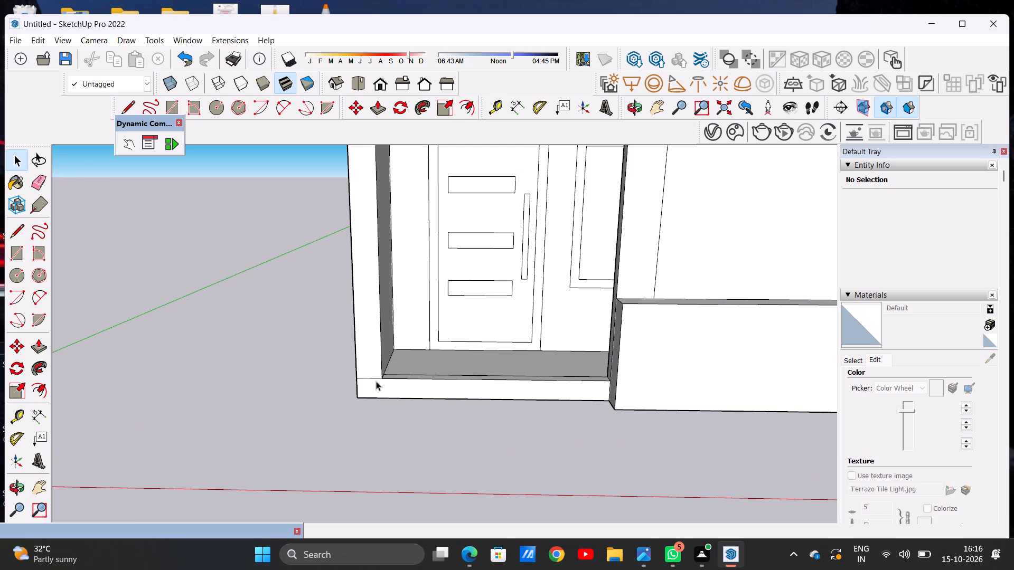
scroll(376, 381, "down", 1)
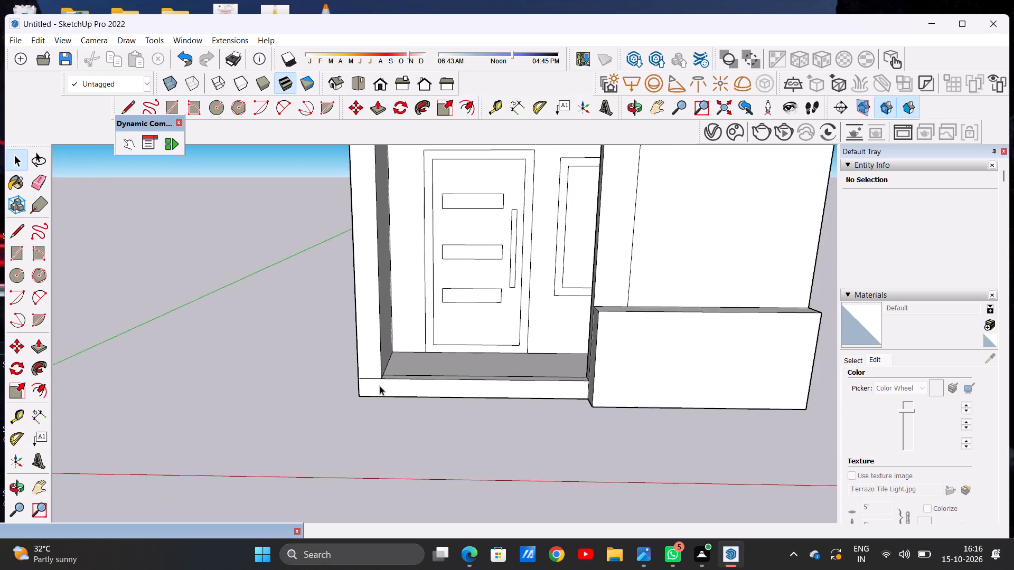
scroll(380, 386, "down", 7)
scroll(377, 361, "up", 1)
key("l")
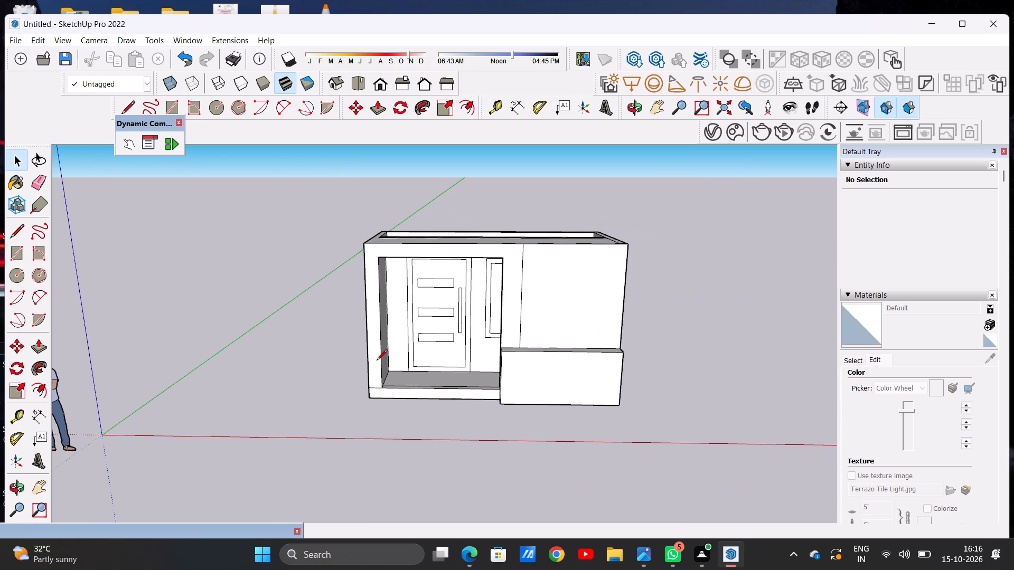
scroll(379, 365, "up", 9)
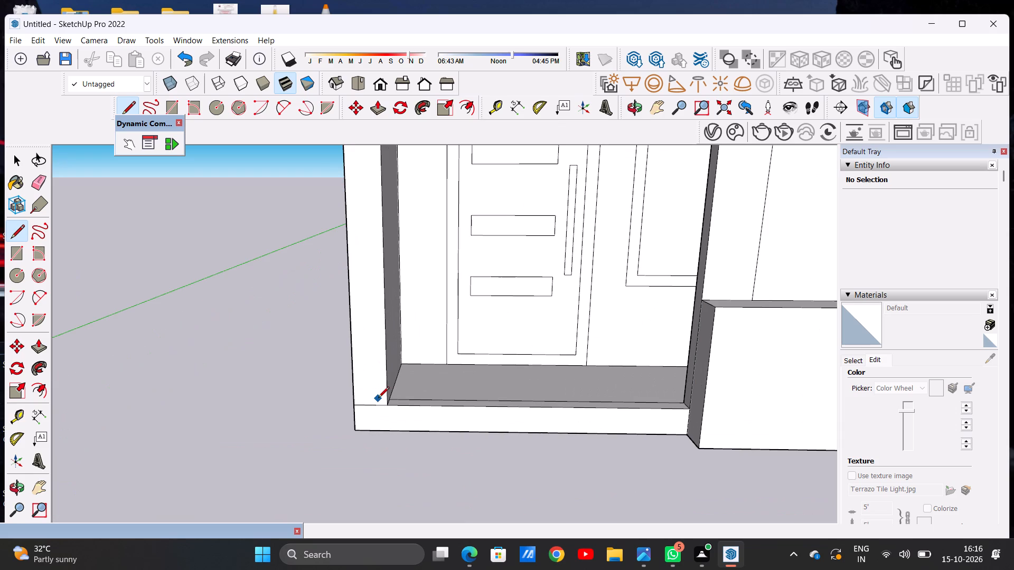
scroll(377, 406, "up", 7)
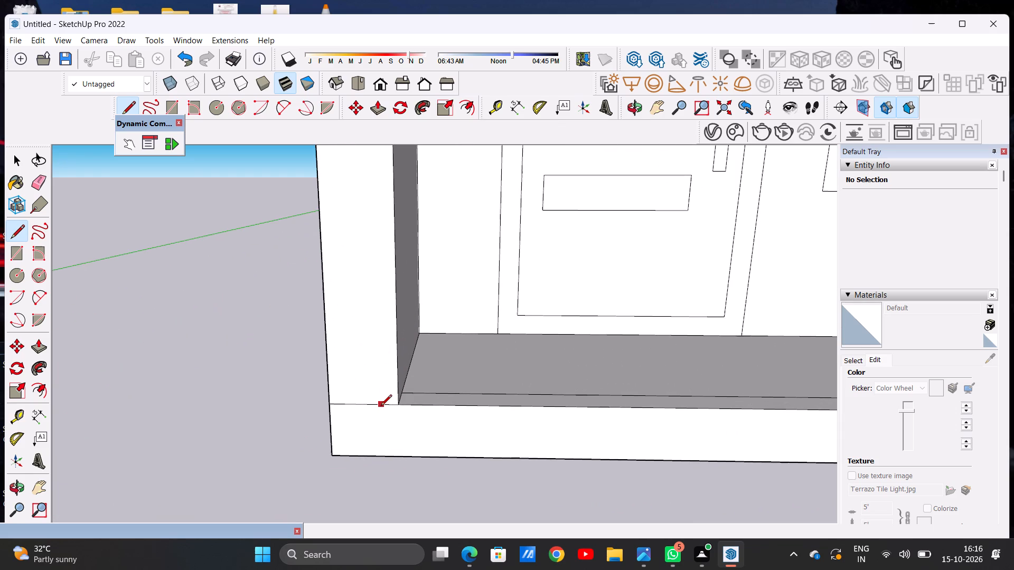
left_click(380, 406)
scroll(337, 431, "down", 3)
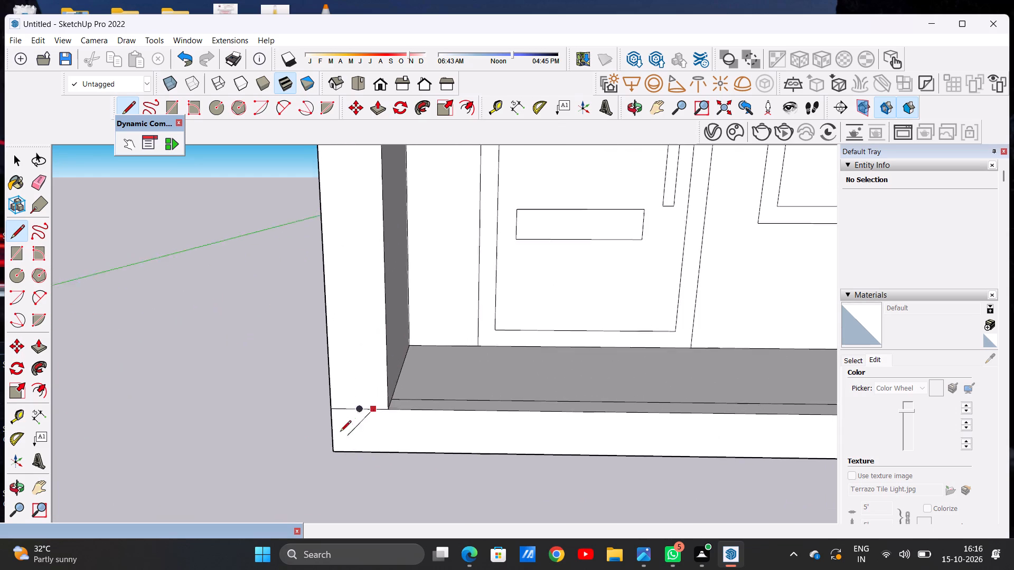
scroll(340, 432, "down", 12)
scroll(340, 269, "up", 4)
scroll(340, 269, "down", 1)
scroll(340, 269, "up", 3)
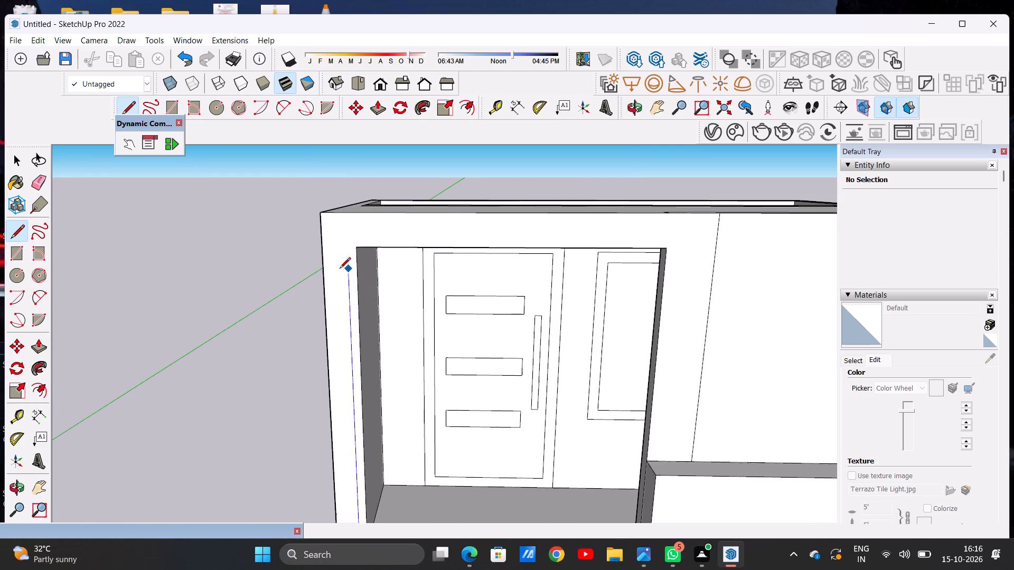
left_click(349, 239)
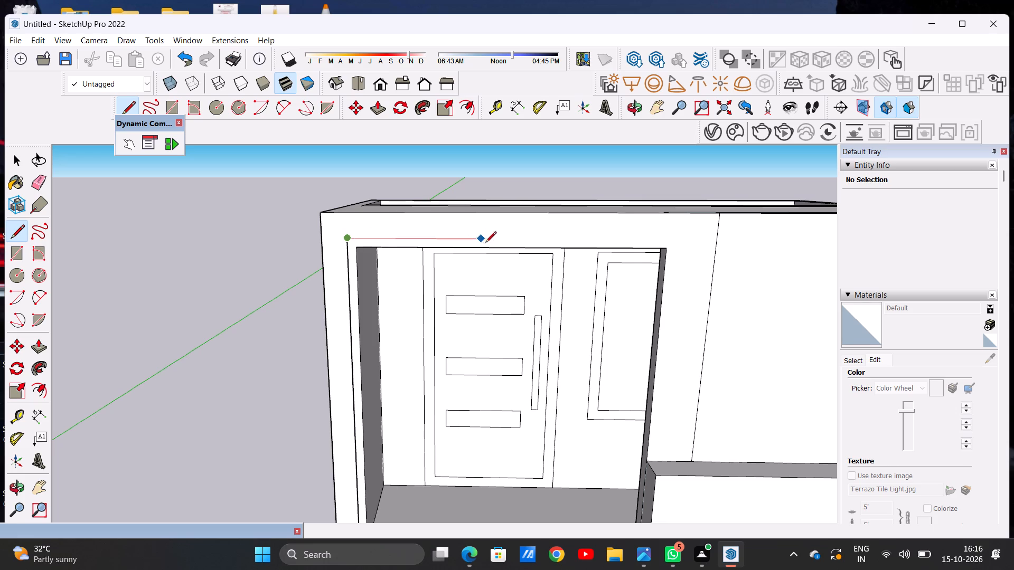
left_click(675, 243)
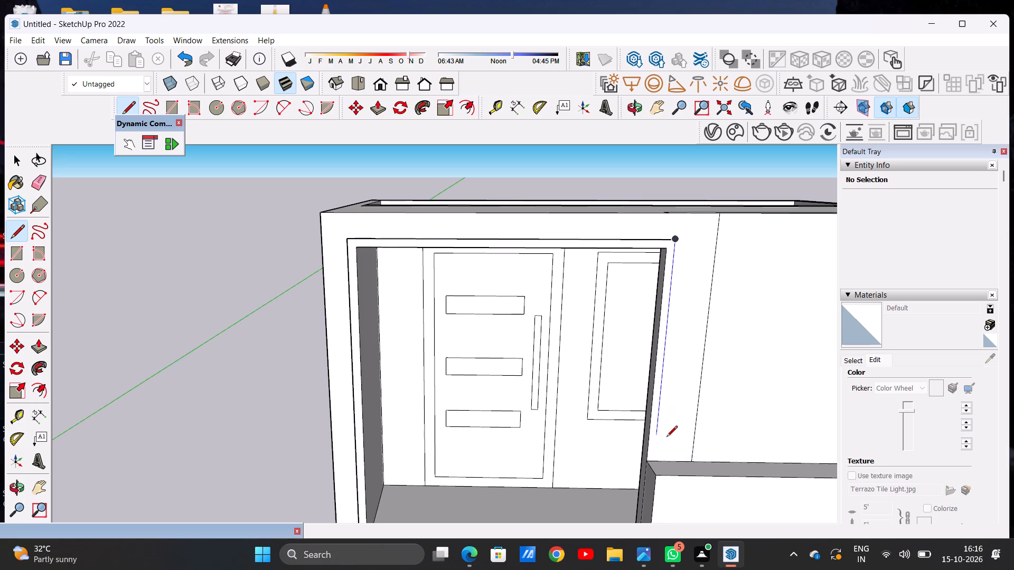
left_click(657, 461)
key("space")
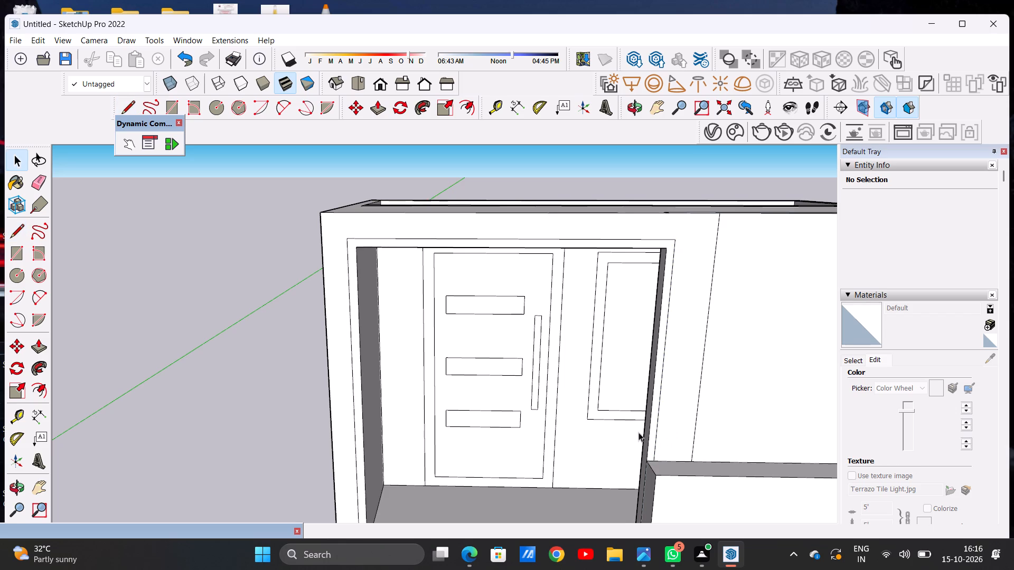
key("space")
Draw a rectangle on the lower block's front face, starting on its bottom edge near the entrance and ending just below its top.
scroll(378, 336, "down", 10)
scroll(475, 339, "up", 4)
scroll(475, 339, "down", 1)
scroll(475, 339, "up", 1)
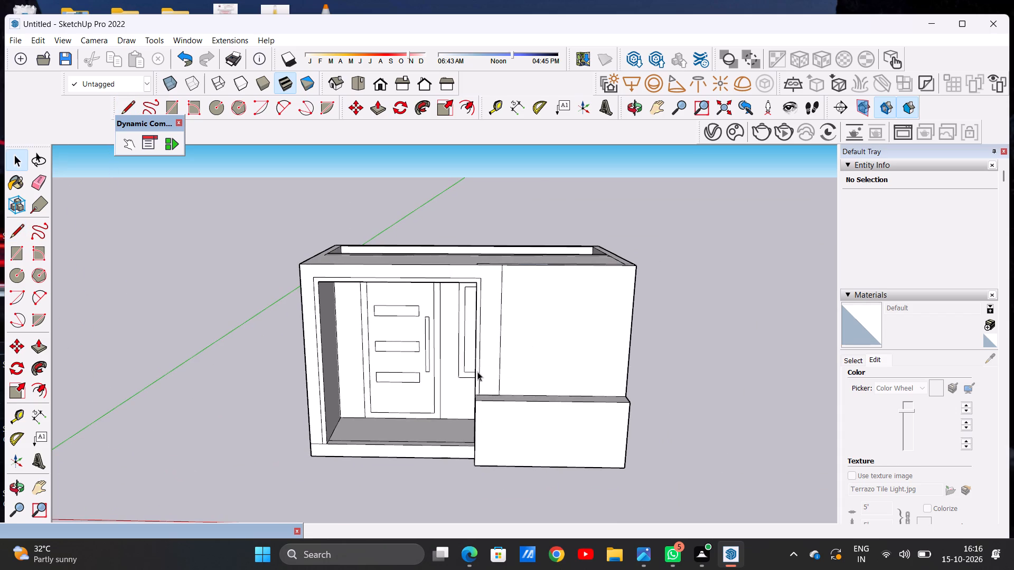
scroll(487, 374, "down", 1)
scroll(507, 420, "up", 2)
middle_click_drag(514, 434, 511, 404)
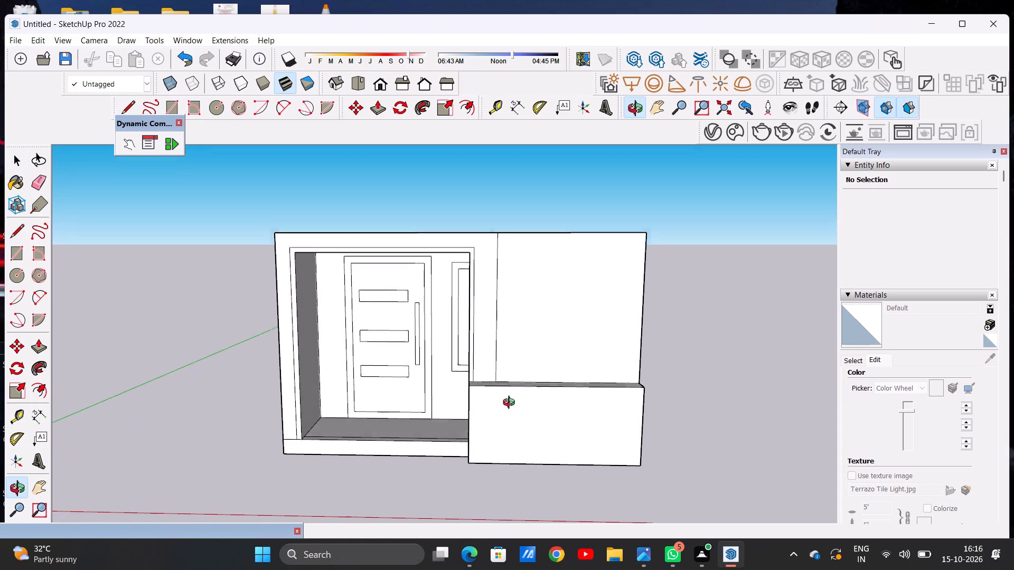
middle_click_drag(511, 404, 511, 403)
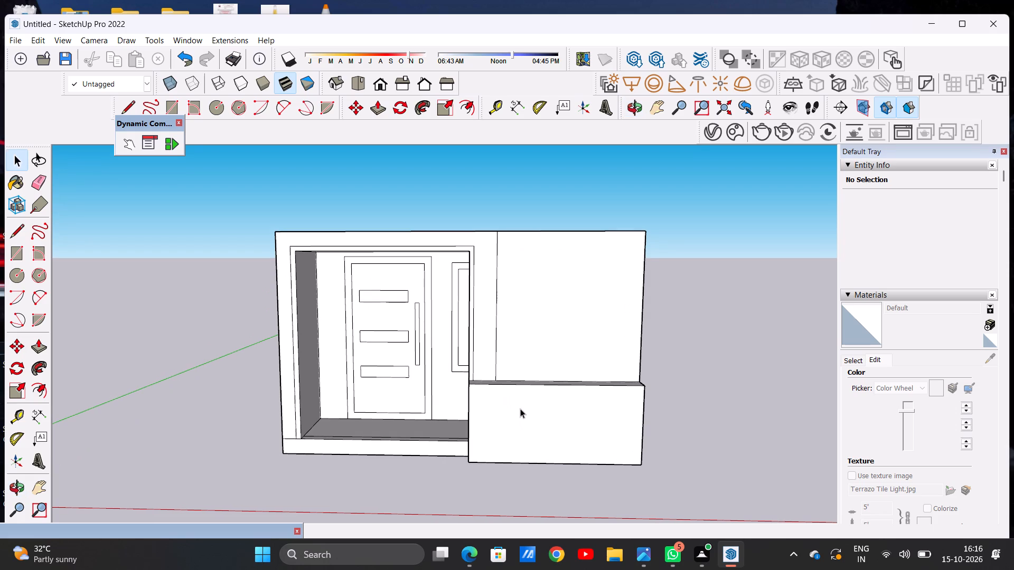
scroll(515, 439, "up", 2)
middle_click_drag(525, 428, 526, 420)
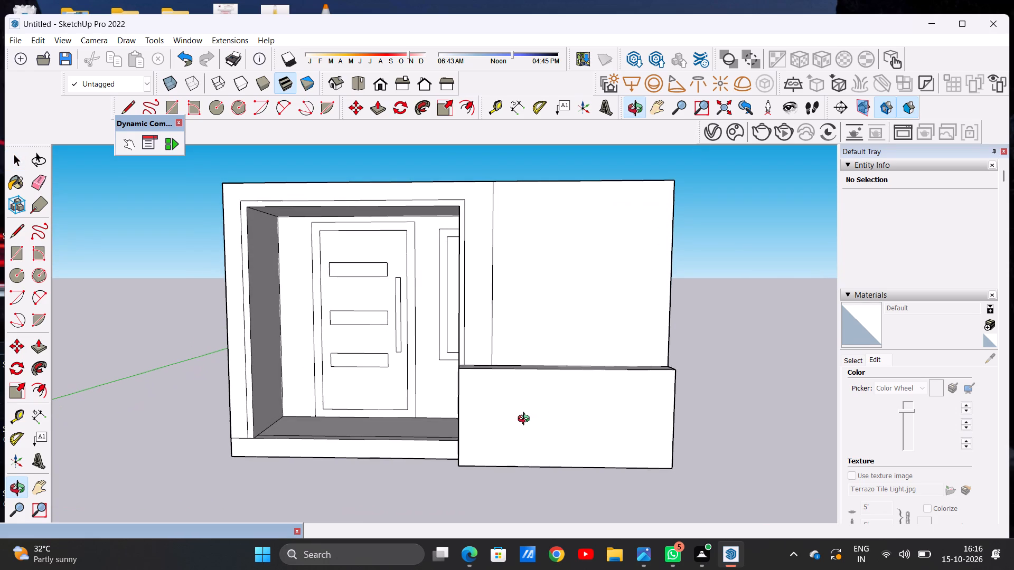
middle_click_drag(526, 420, 531, 422)
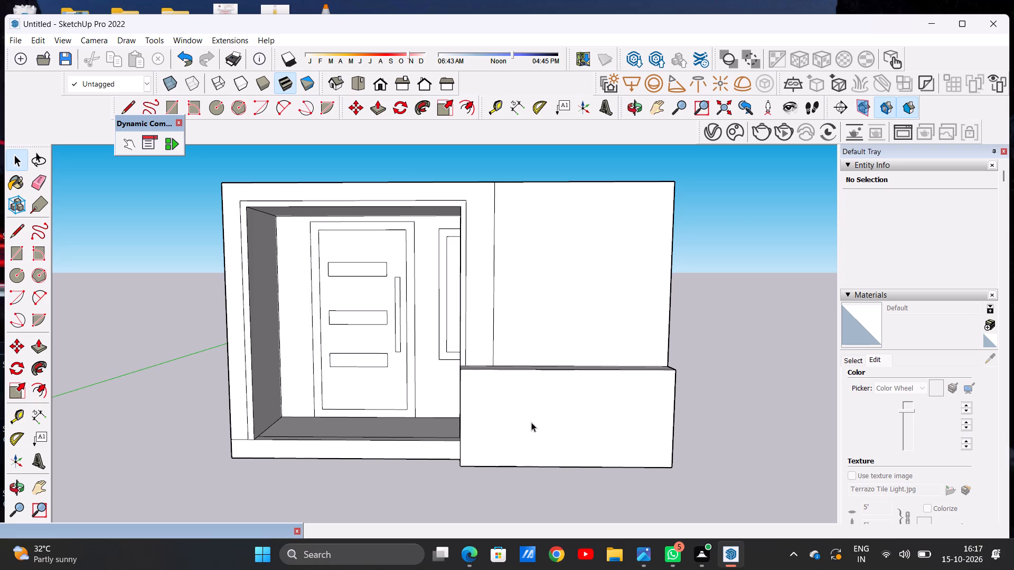
middle_click_drag(531, 422, 531, 410)
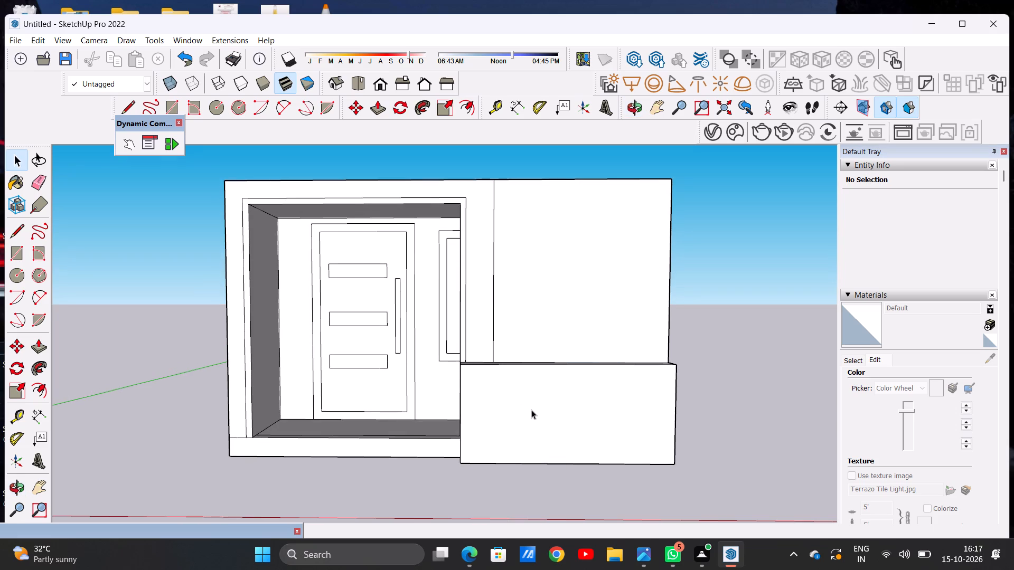
key("r")
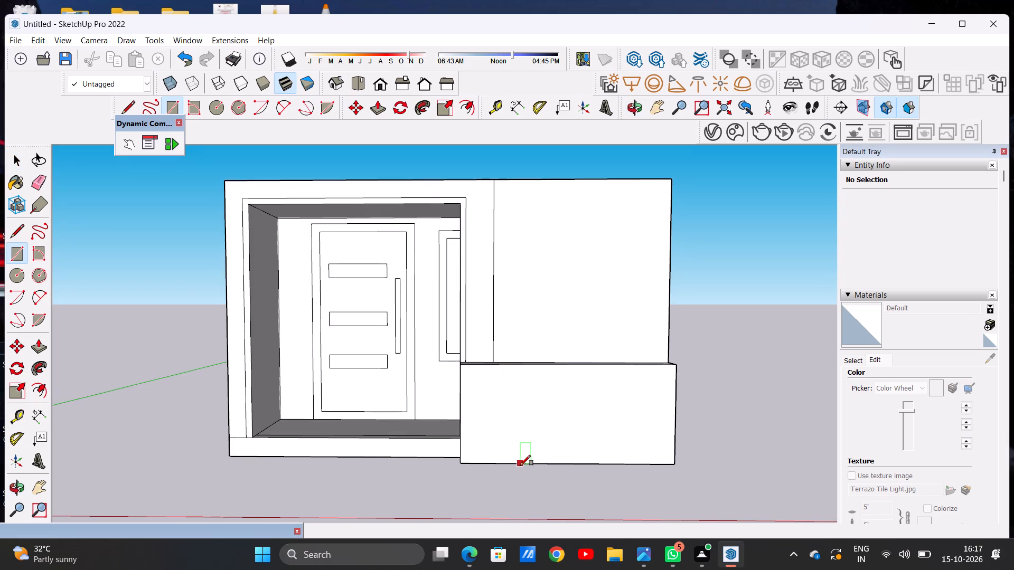
left_click(485, 460)
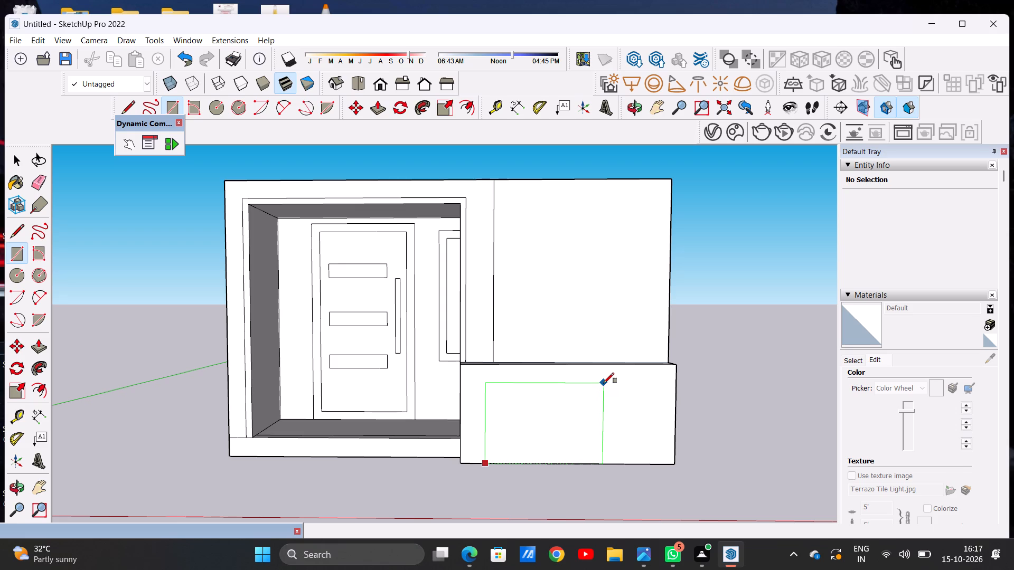
left_click(604, 381)
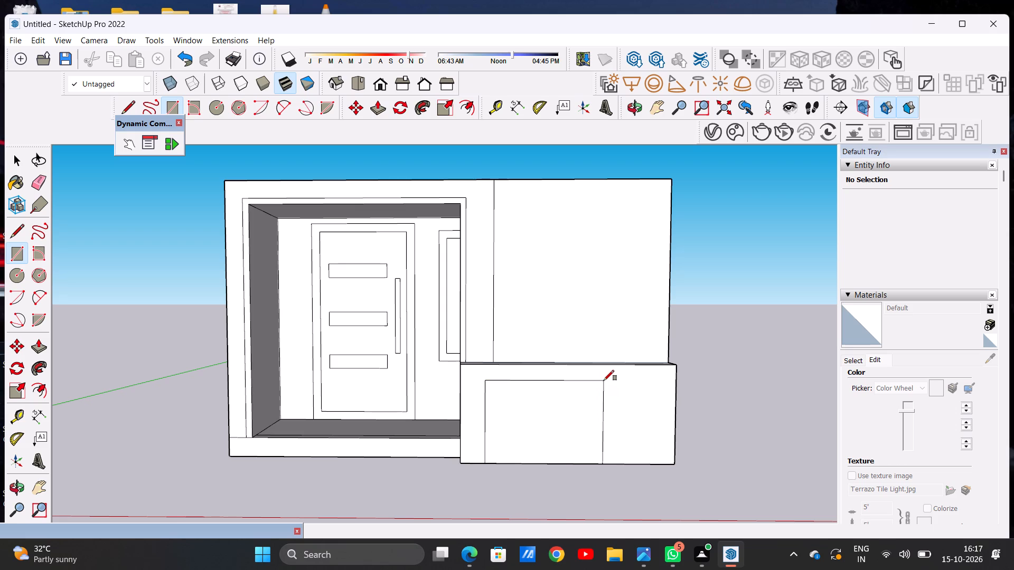
key("space")
Push/Pull the rectangle on the lower block's front face slightly inward to form a recess.
scroll(556, 468, "down", 3)
middle_click_drag(566, 463, 528, 517)
scroll(523, 451, "up", 7)
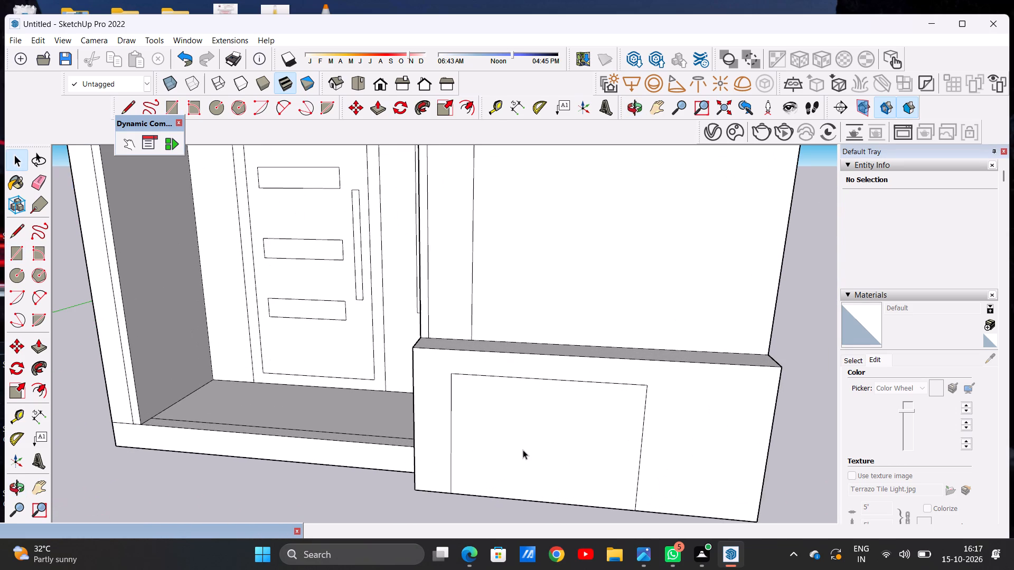
key("p")
left_click(528, 439)
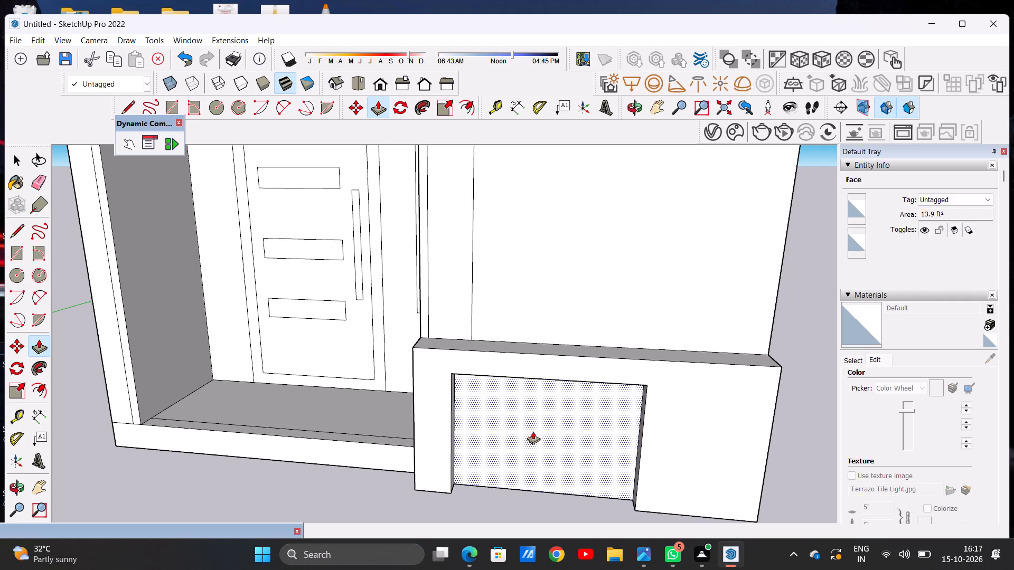
left_click(533, 431)
key("space")
Draw a line along the ground between the two front bottom corners of the lower block's recess to close its open edge.
middle_click_drag(534, 405, 581, 356)
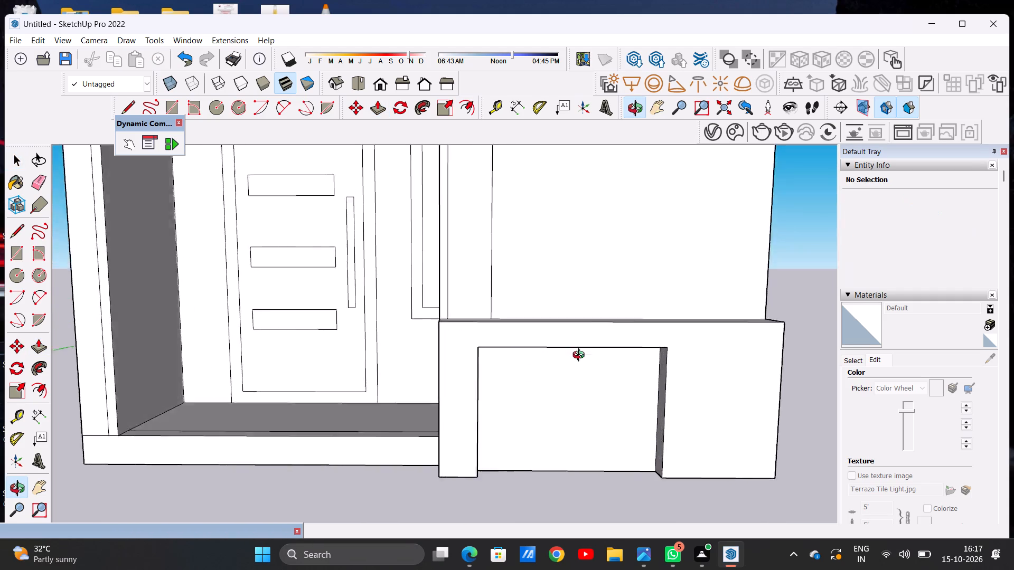
middle_click_drag(581, 356, 539, 373)
scroll(539, 373, "down", 6)
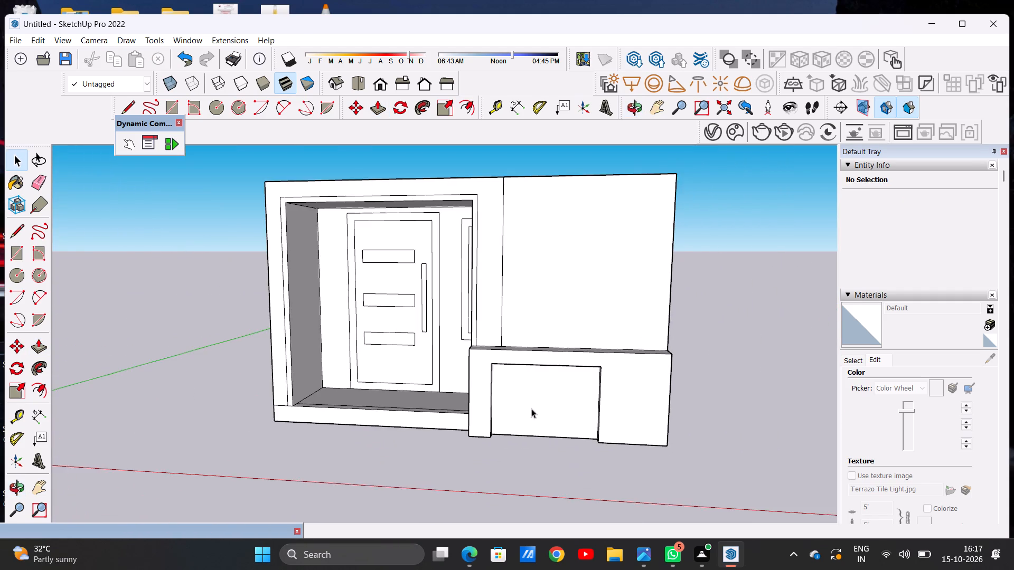
middle_click_drag(531, 411, 550, 501)
scroll(569, 484, "up", 7)
key("l")
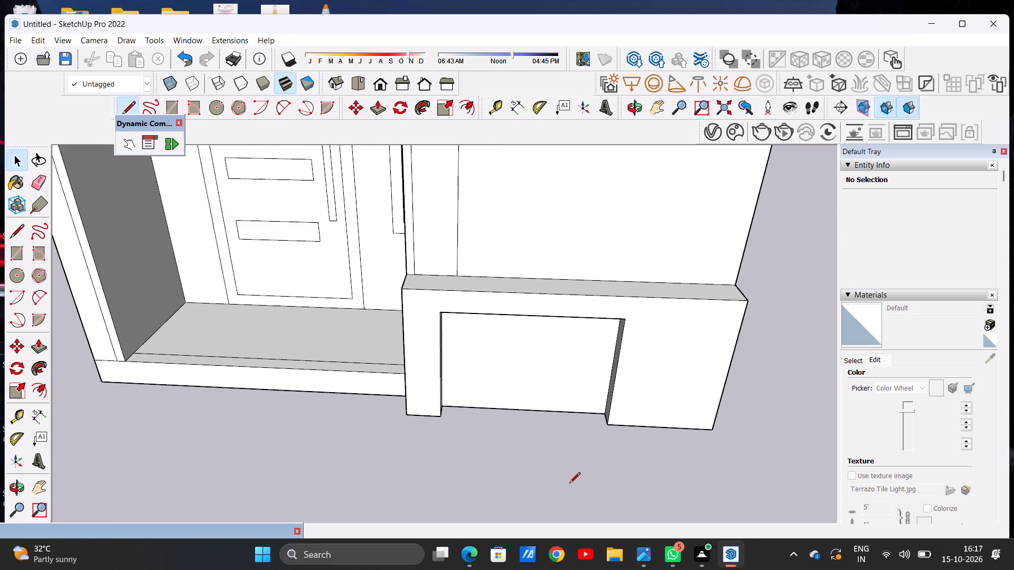
middle_click_drag(515, 455, 515, 491)
scroll(441, 441, "up", 8)
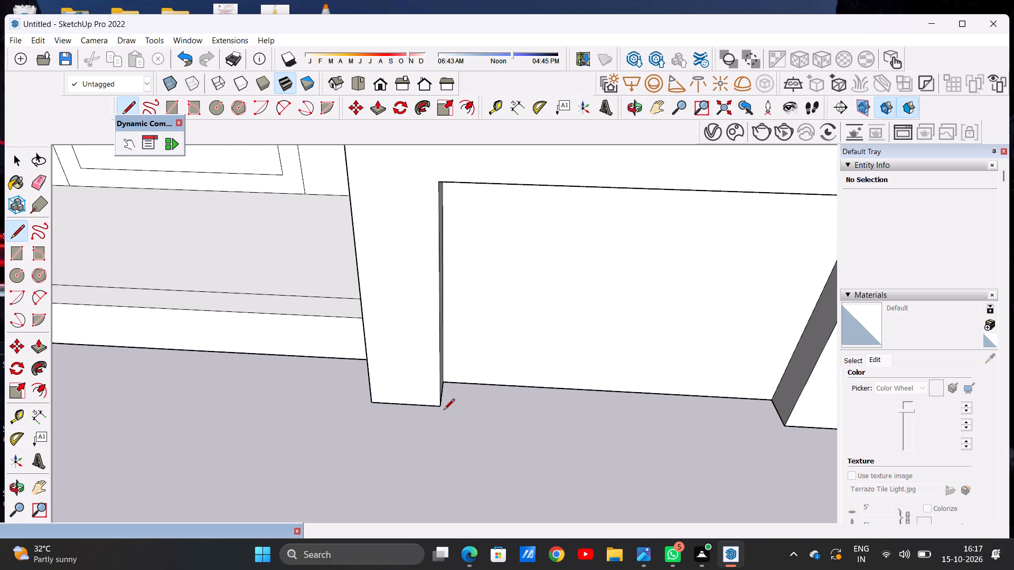
left_click(441, 404)
scroll(504, 398, "down", 4)
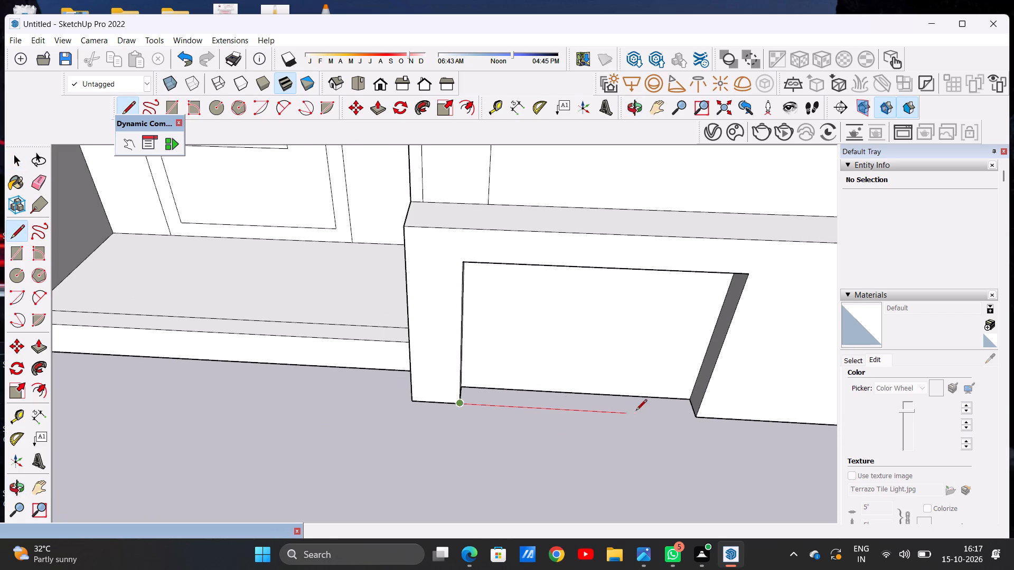
scroll(636, 411, "up", 5)
left_click(737, 424)
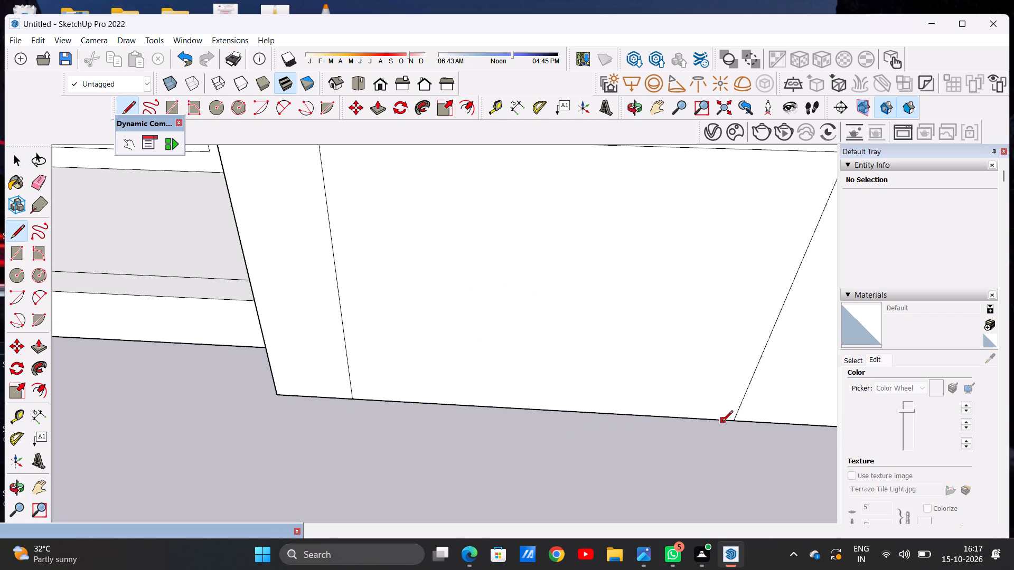
Delete the face covering the front of the lower block's recess.
key("space")
left_click(588, 321)
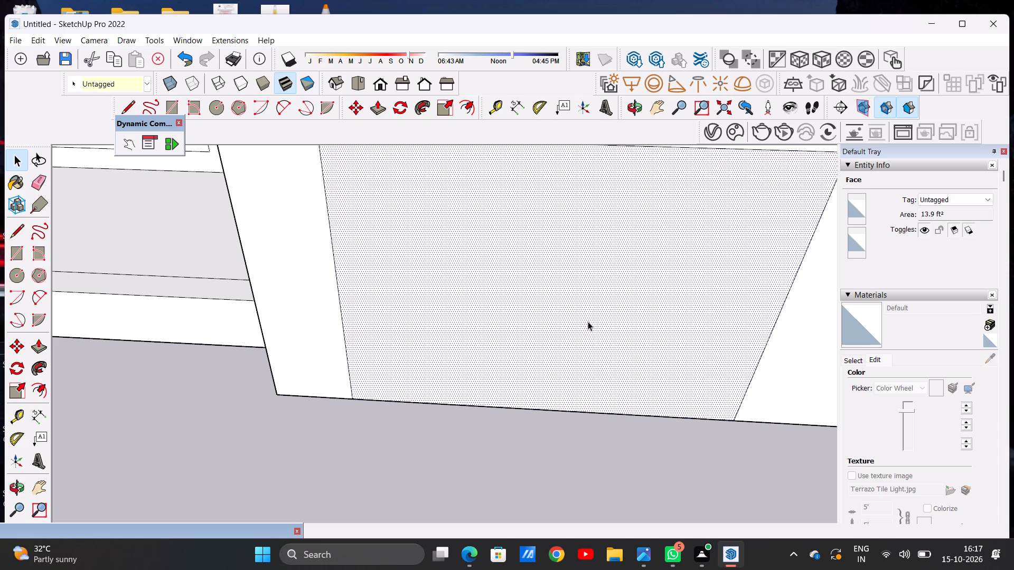
key("Delete")
key("space")
Push/Pull the floor face of the lower block's recess slightly upward to give it a thin base.
scroll(504, 397, "down", 2)
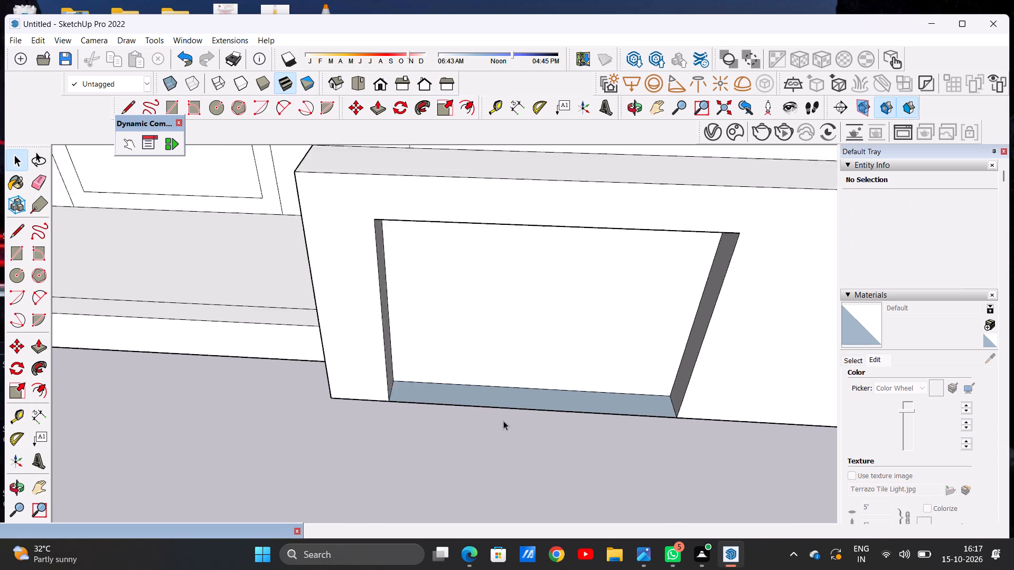
scroll(503, 421, "down", 9)
middle_click_drag(496, 440, 500, 415)
scroll(529, 408, "up", 7)
middle_click_drag(574, 397, 575, 397)
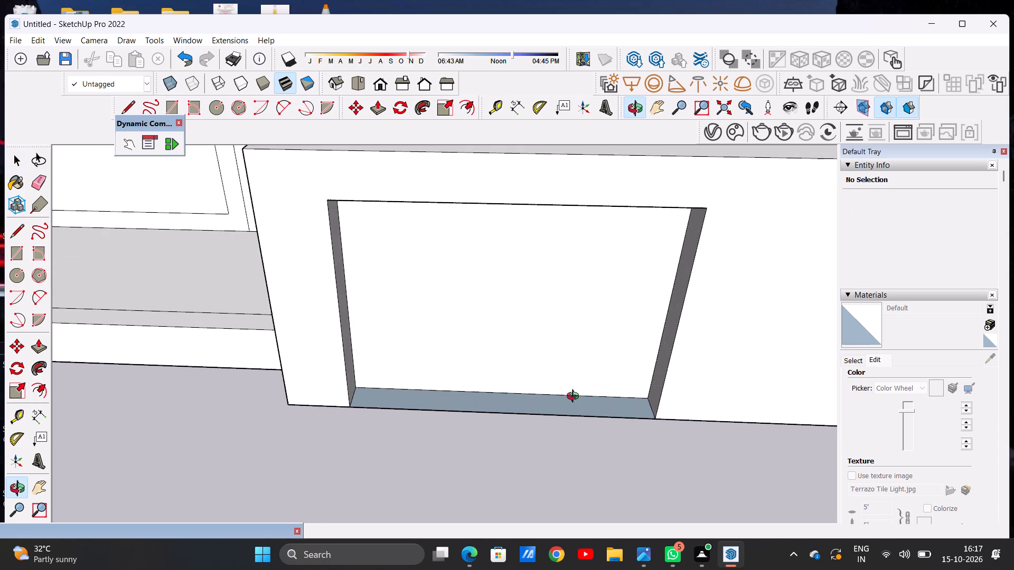
middle_click_drag(575, 397, 586, 437)
scroll(615, 423, "up", 3)
key("p")
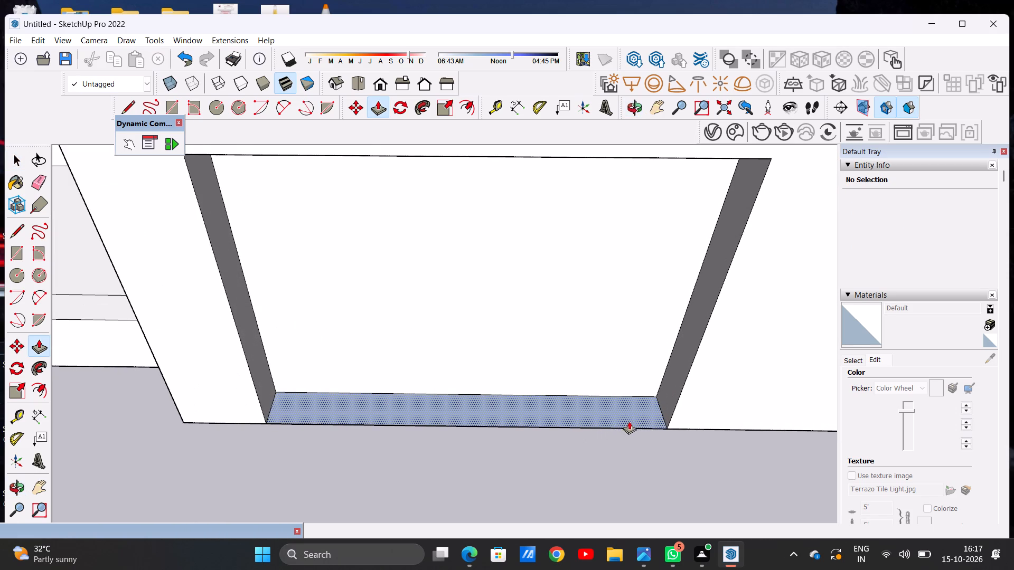
left_click(637, 414)
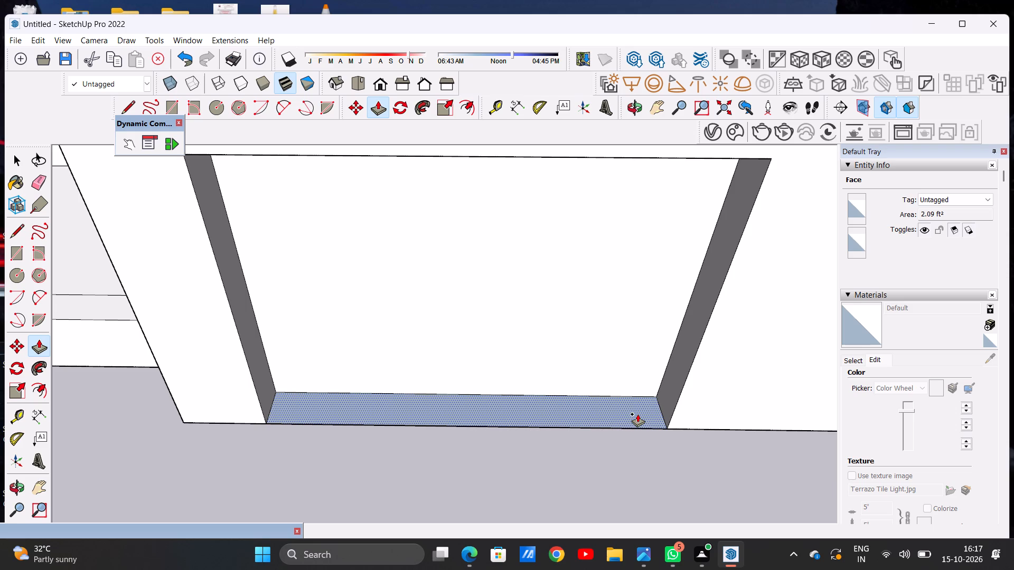
left_click(640, 411)
key("space")
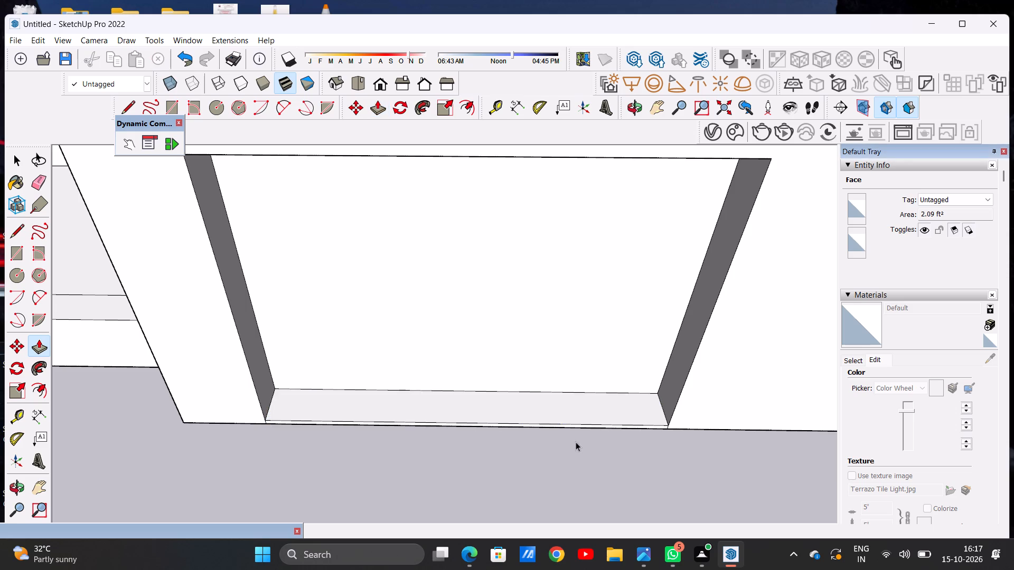
left_click(567, 454)
scroll(465, 454, "down", 17)
middle_click_drag(477, 423, 481, 298)
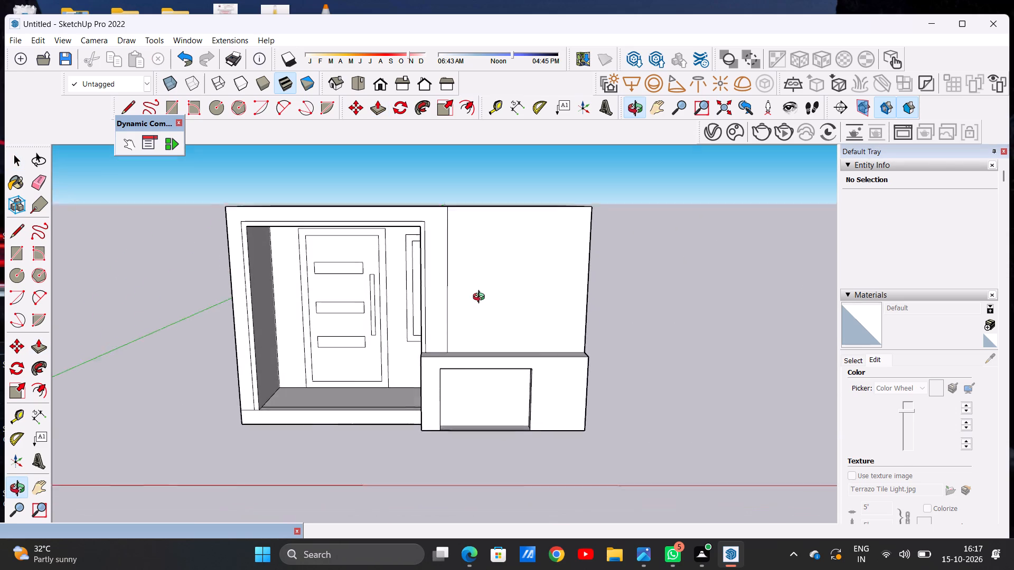
Examine the front facade, entrance recess and lower block of the house from several angles.
middle_click_drag(481, 298, 480, 295)
scroll(480, 295, "up", 2)
scroll(468, 336, "down", 12)
scroll(425, 329, "up", 6)
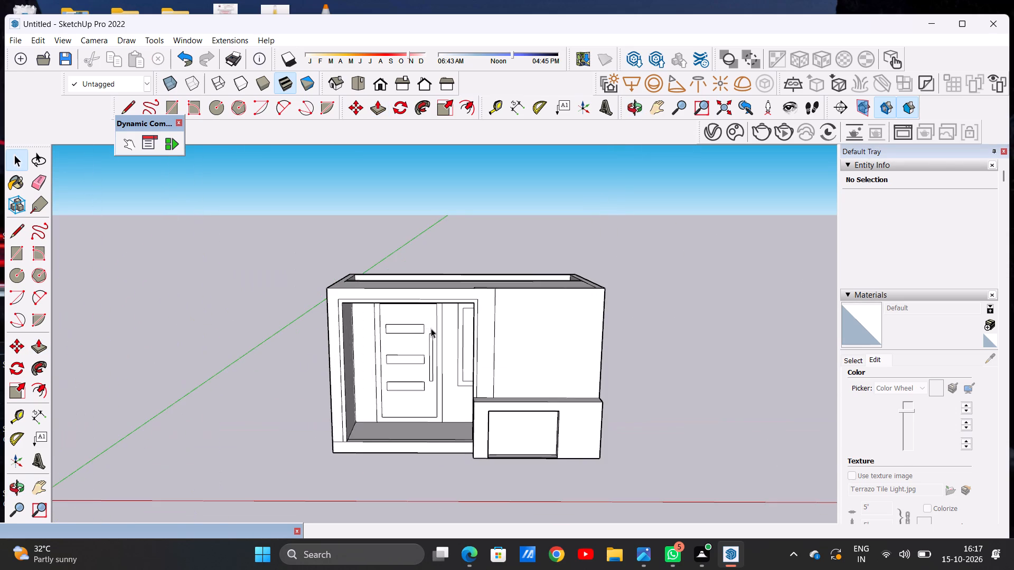
scroll(486, 346, "up", 3)
middle_click_drag(470, 362, 670, 342)
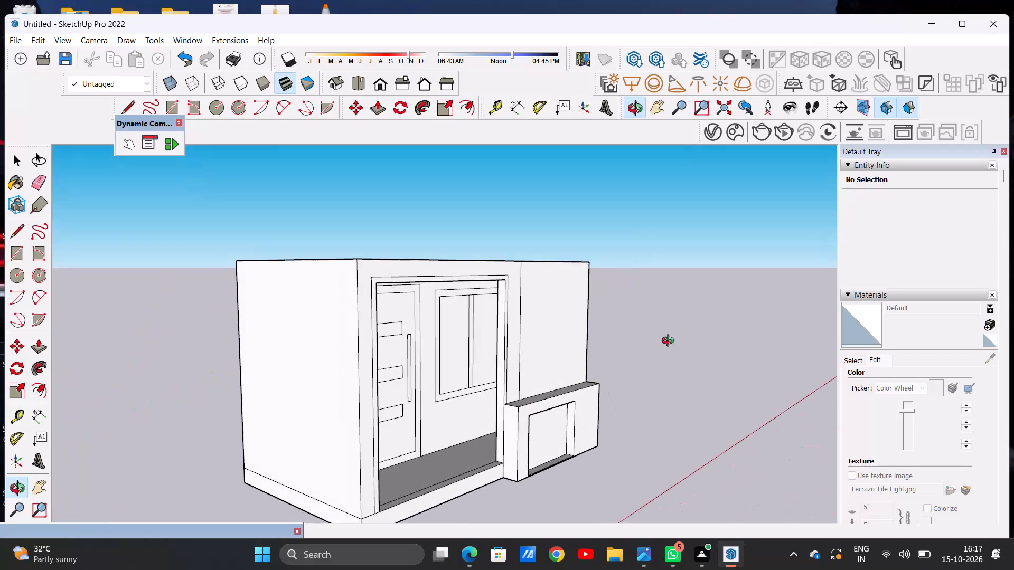
middle_click_drag(670, 342, 480, 380)
scroll(521, 381, "down", 5)
Draw two lines on the roof slab's top, continuing the wall-thickness outline along the entrance-side edge and across the front edge above the entrance.
middle_click_drag(562, 354, 544, 441)
scroll(528, 334, "up", 5)
scroll(426, 353, "up", 5)
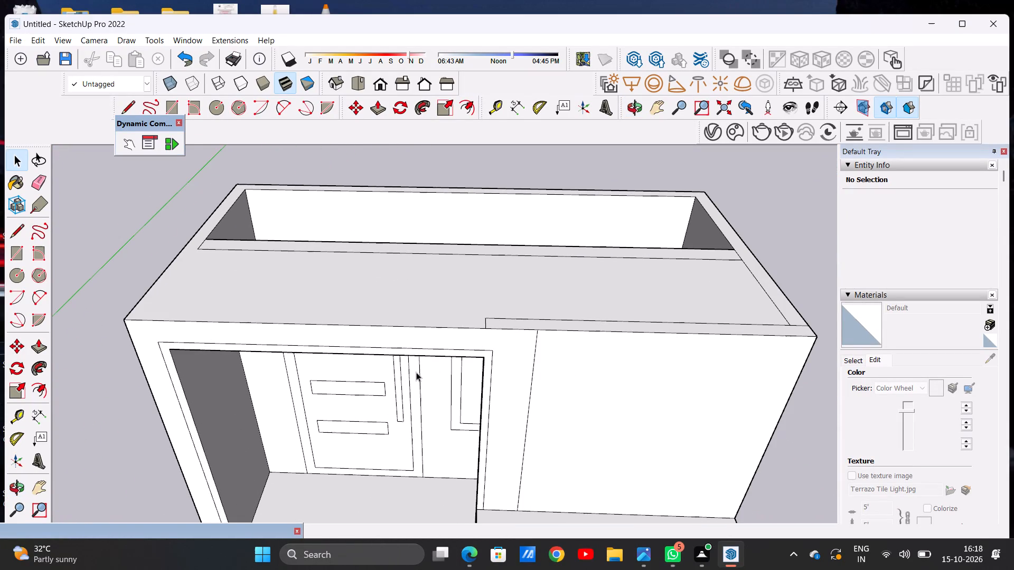
scroll(416, 372, "down", 10)
scroll(335, 354, "up", 3)
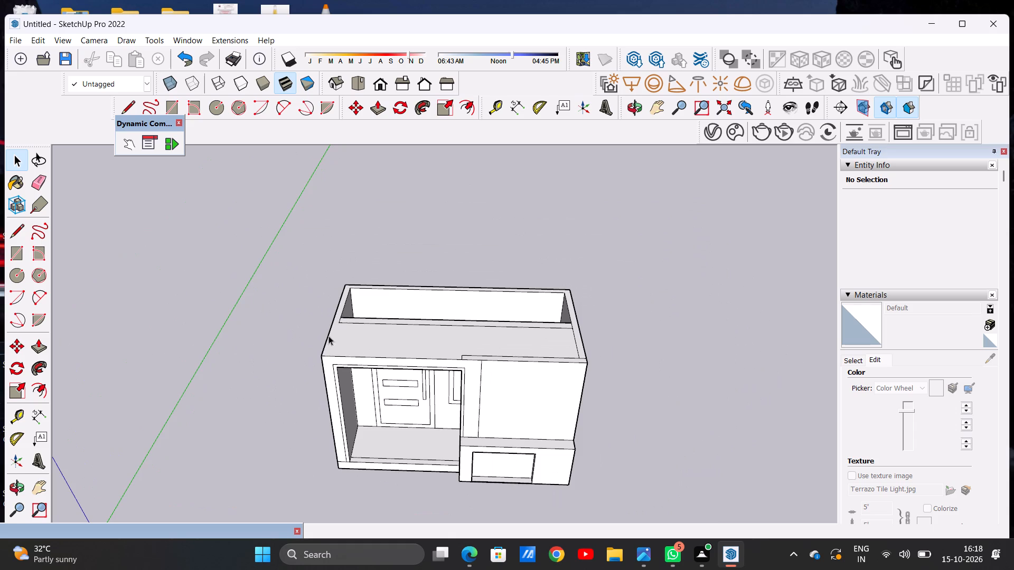
middle_click_drag(328, 336, 323, 418)
scroll(344, 350, "up", 6)
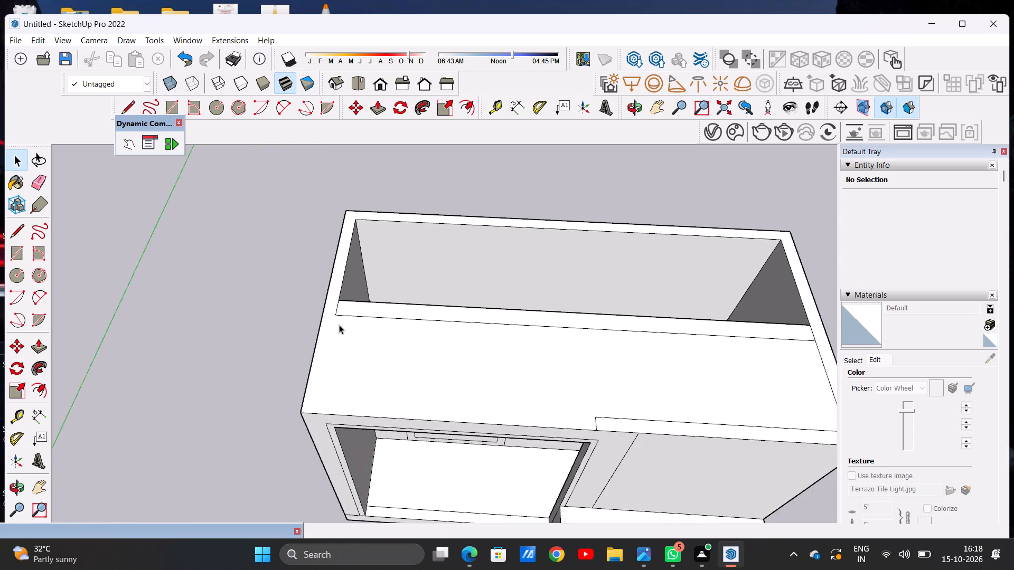
scroll(339, 325, "up", 3)
key("l")
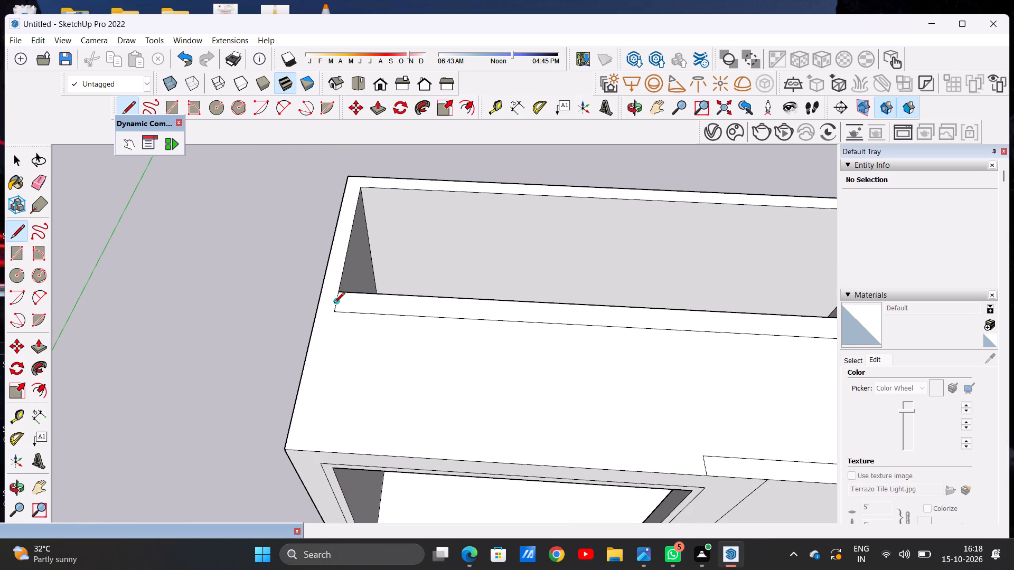
left_click(332, 313)
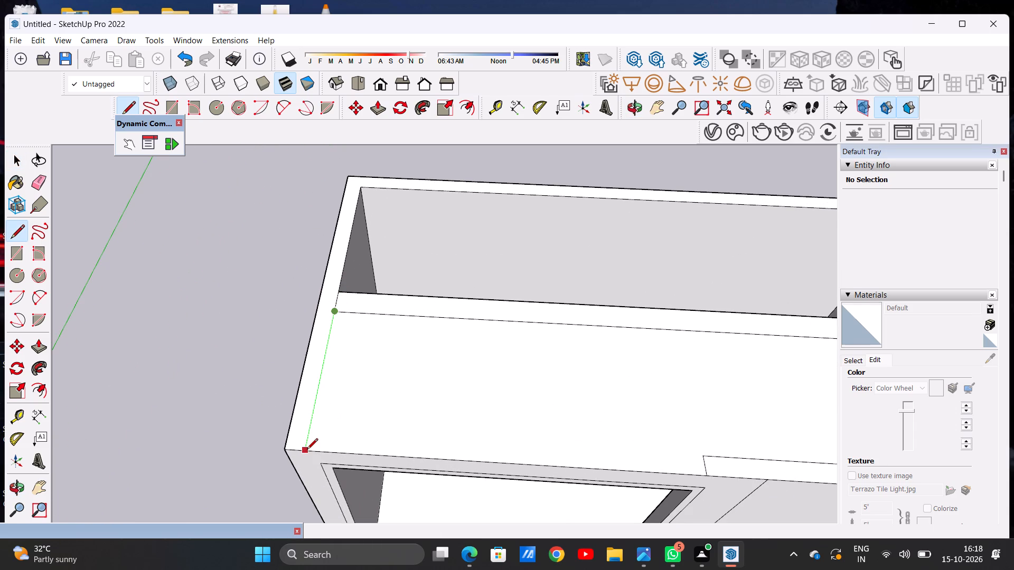
left_click(307, 450)
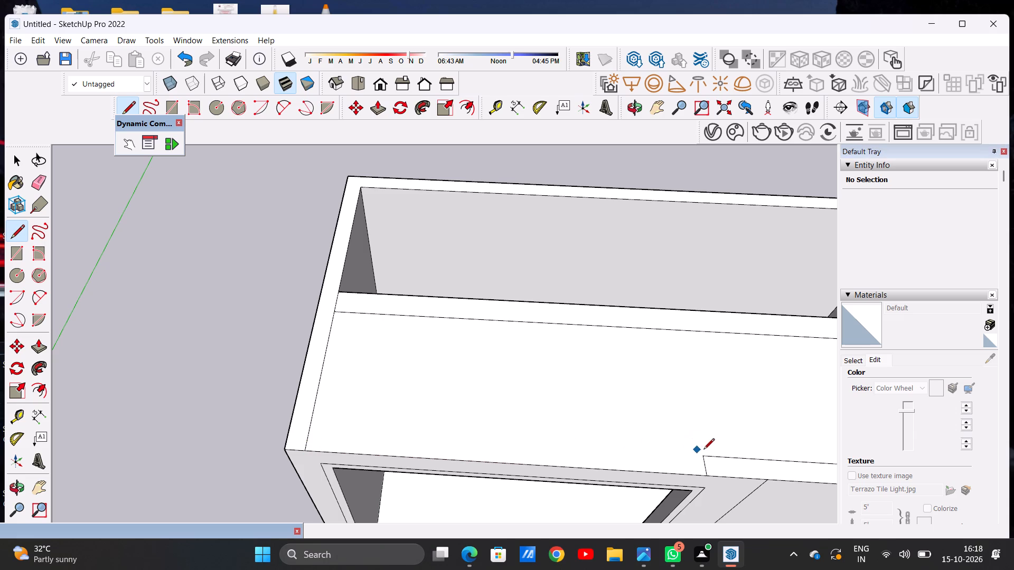
left_click(703, 458)
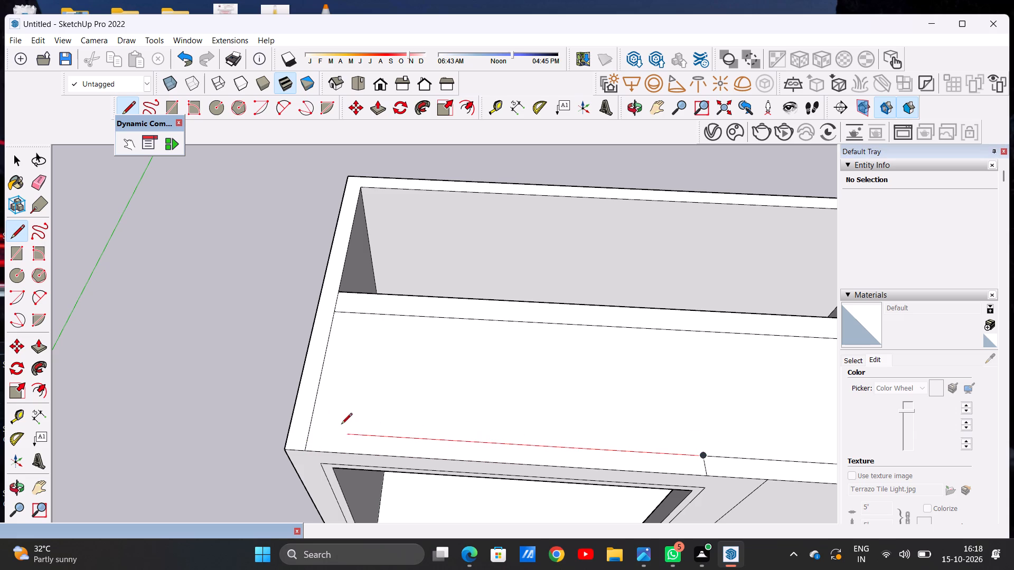
left_click(304, 436)
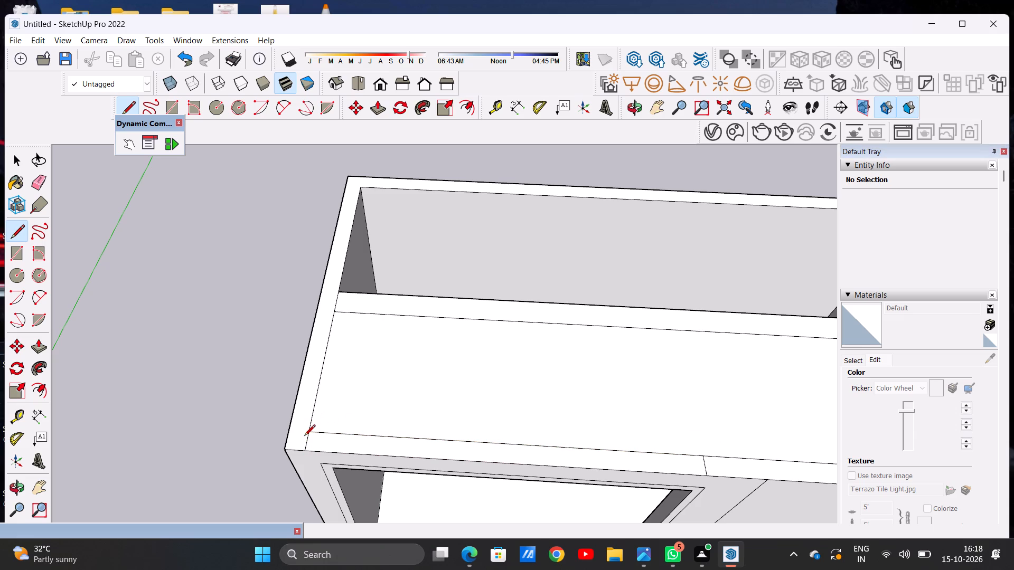
key("space")
Examine the roof outline, the open rear compartment and the entrance front from above, behind and in front.
scroll(387, 442, "down", 7)
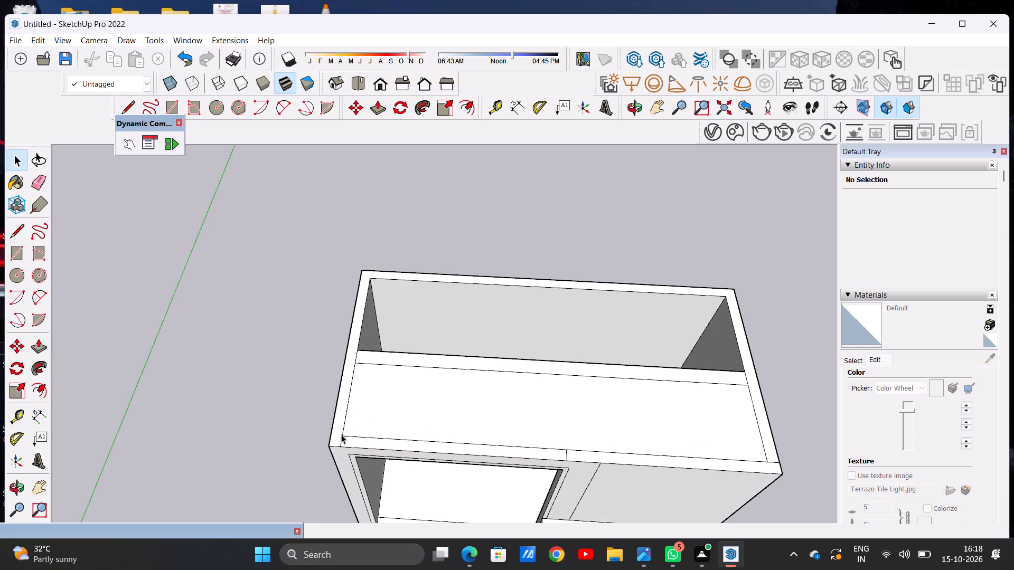
scroll(347, 436, "up", 13)
scroll(325, 454, "down", 20)
scroll(325, 454, "down", 1)
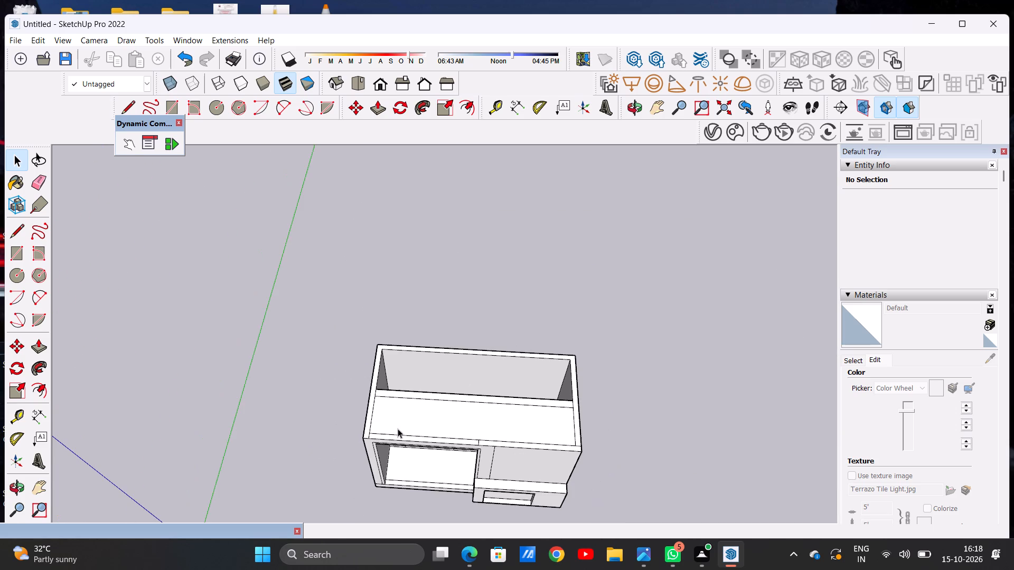
scroll(386, 436, "up", 1)
scroll(386, 436, "down", 1)
scroll(386, 436, "up", 1)
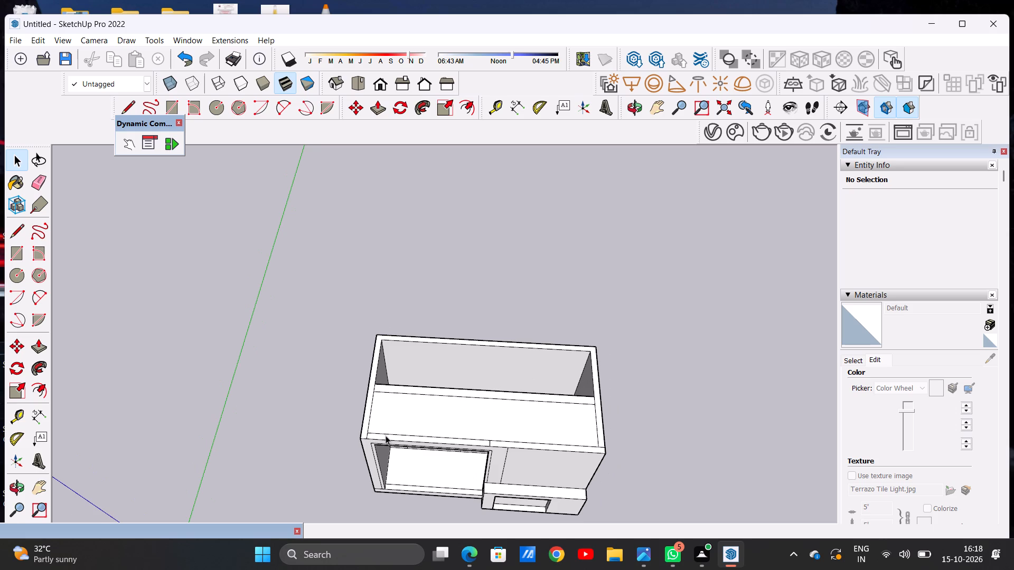
scroll(389, 386, "down", 4)
scroll(381, 427, "up", 13)
middle_click_drag(380, 447, 383, 373)
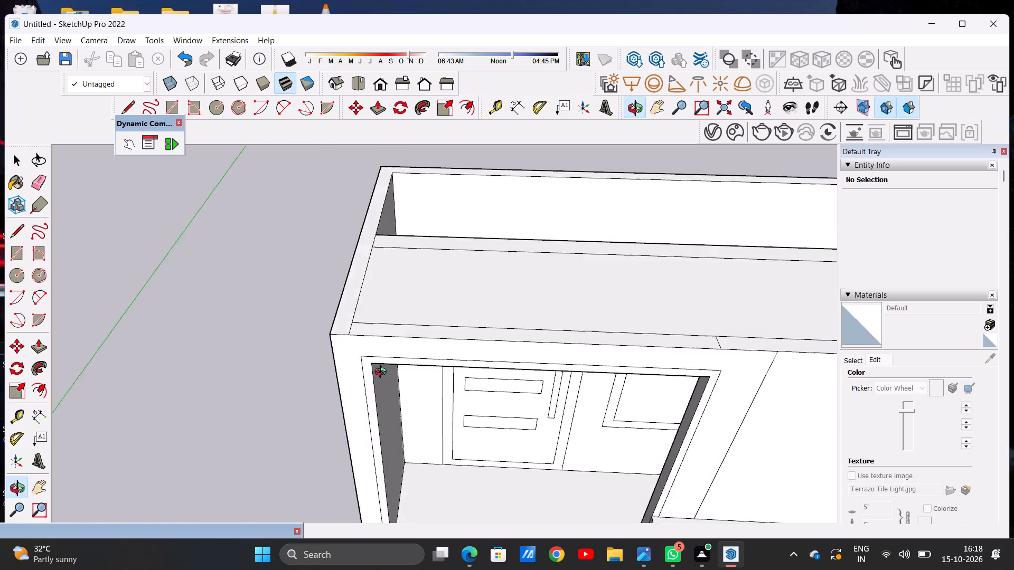
middle_click_drag(383, 373, 350, 341)
middle_click_drag(350, 341, 377, 320)
scroll(342, 344, "down", 5)
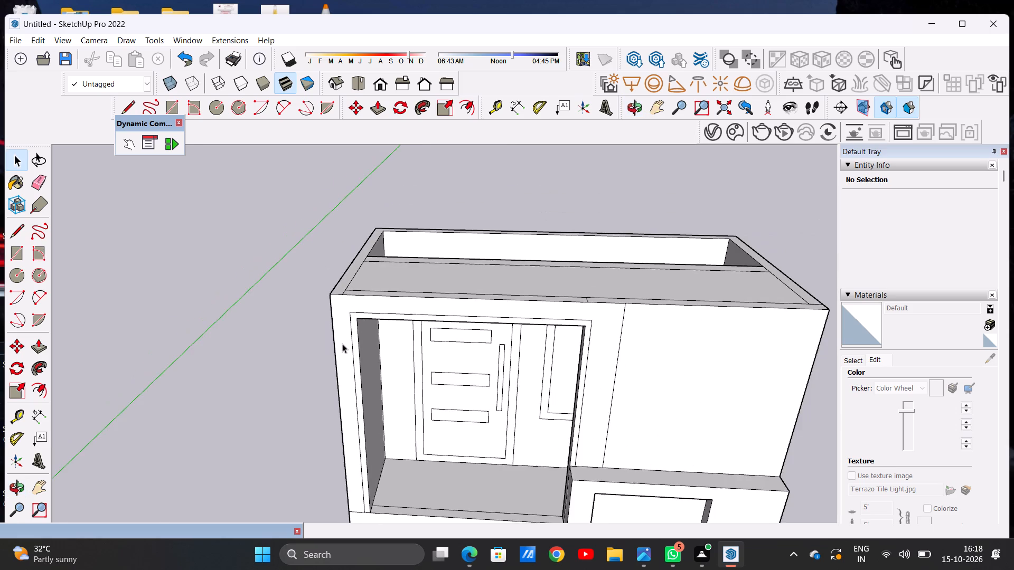
scroll(366, 356, "down", 6)
scroll(471, 312, "up", 7)
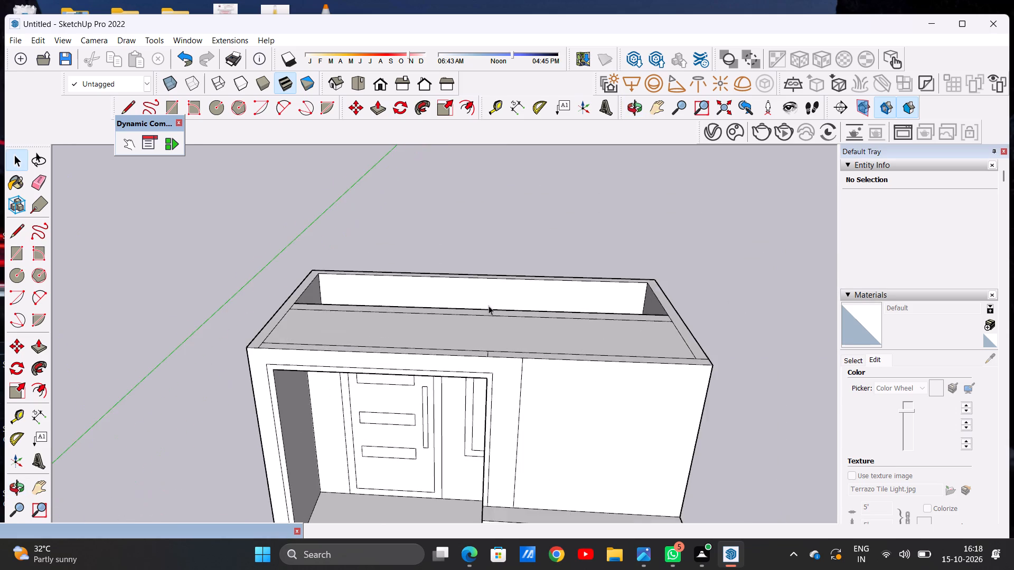
middle_click_drag(522, 308, 262, 452)
scroll(373, 356, "down", 5)
middle_click_drag(435, 360, 196, 309)
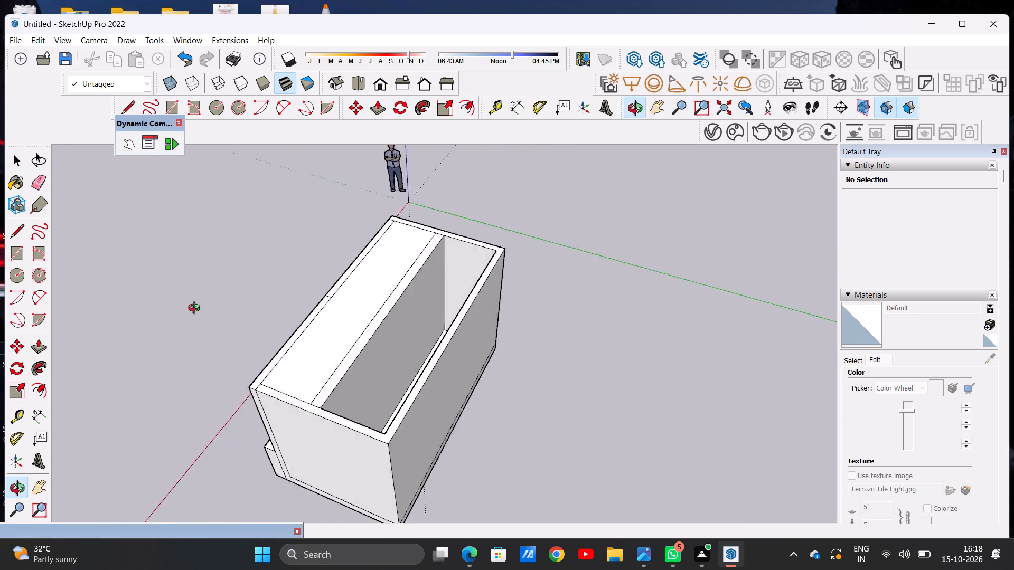
middle_click_drag(196, 309, 501, 359)
middle_click_drag(283, 382, 469, 330)
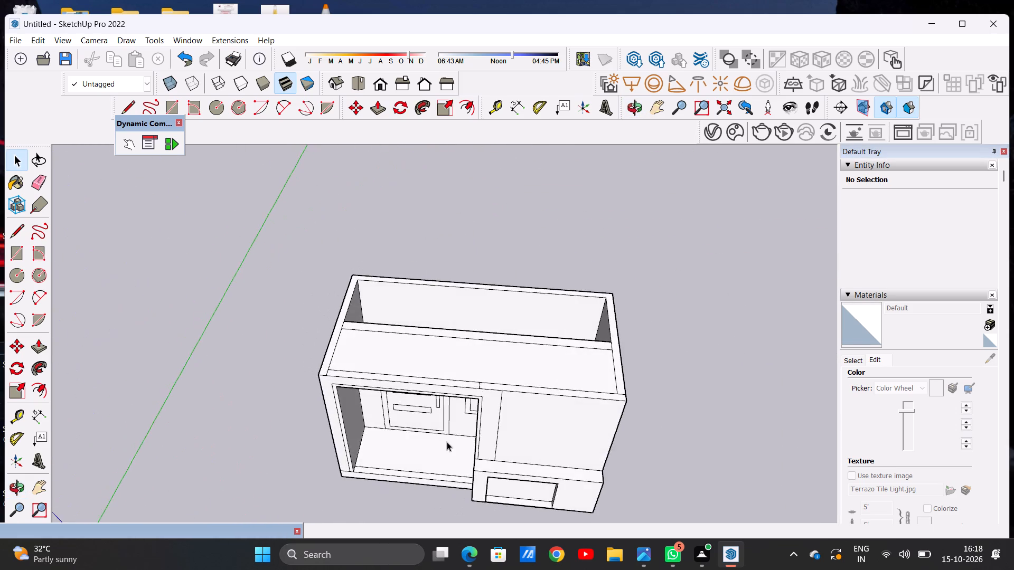
scroll(440, 444, "up", 6)
middle_click_drag(430, 451, 454, 306)
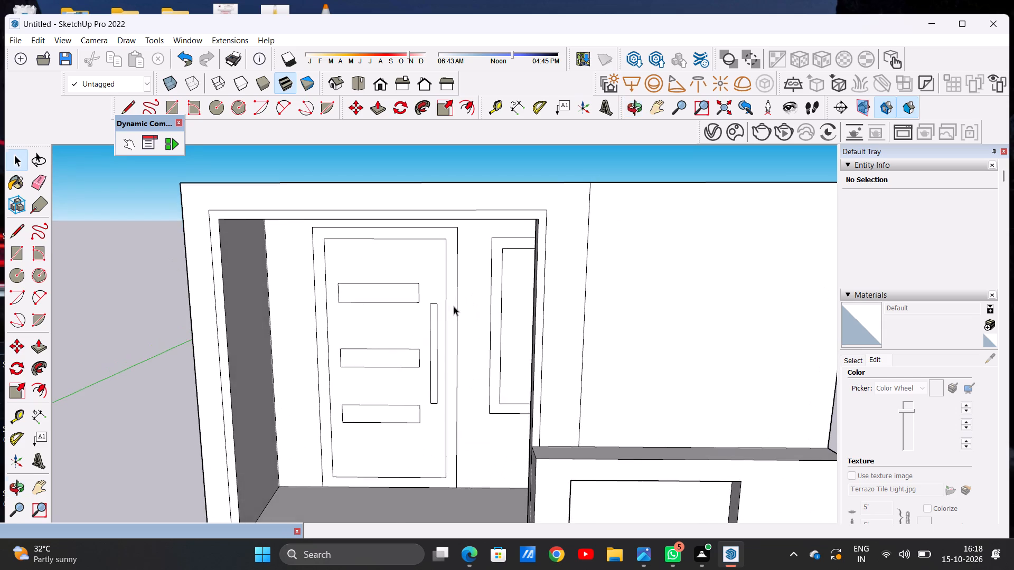
scroll(448, 468, "down", 15)
scroll(400, 507, "up", 14)
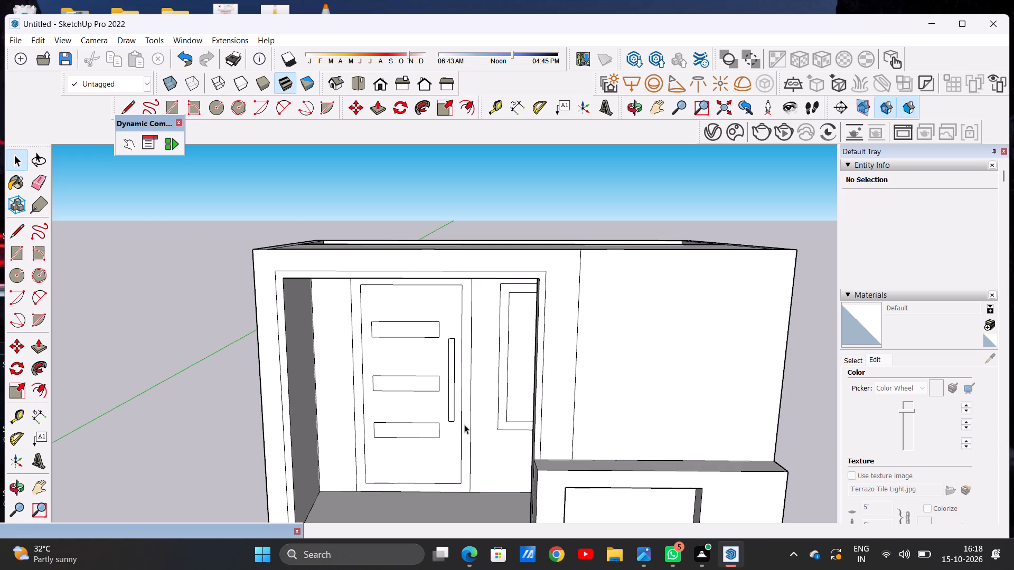
scroll(465, 413, "down", 9)
scroll(523, 350, "up", 6)
Move the rear compartment's floor face with its edges up to the walls' inner top corner to close the opening.
middle_click_drag(490, 335, 470, 464)
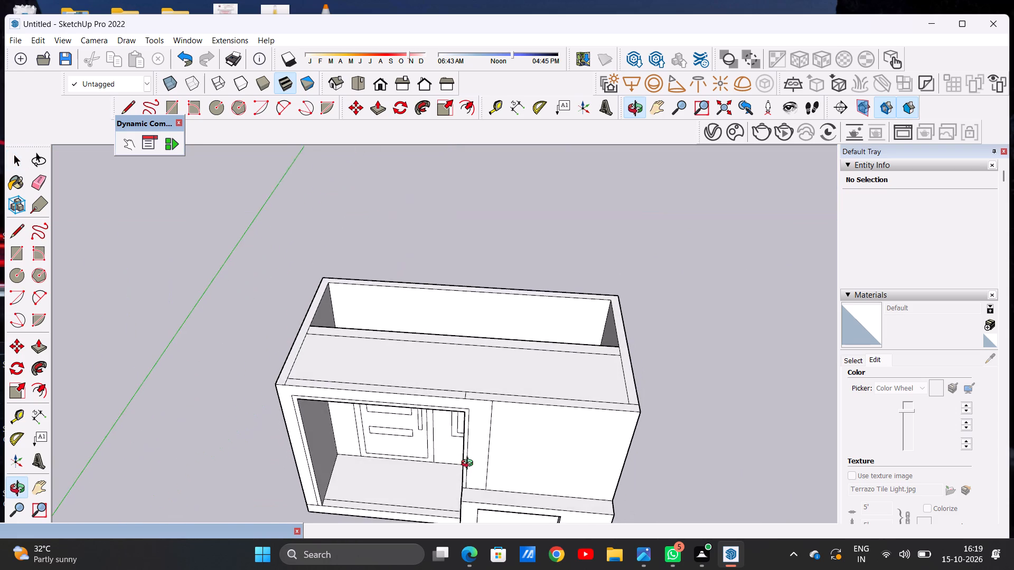
middle_click_drag(470, 464, 470, 465)
scroll(472, 348, "up", 1)
middle_click_drag(472, 348, 486, 493)
scroll(561, 348, "up", 6)
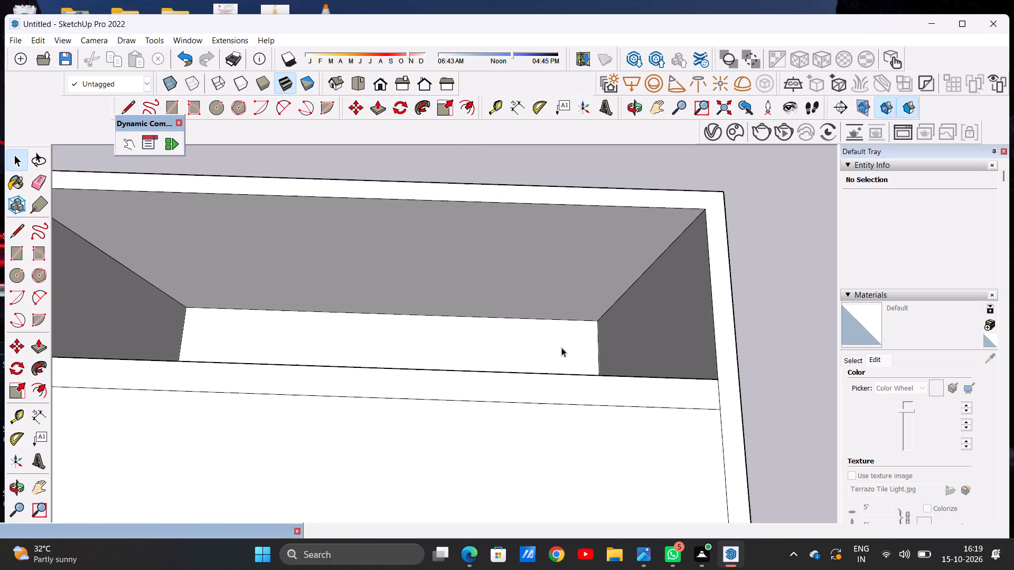
middle_click_drag(561, 347, 569, 426)
double_click(553, 350)
scroll(553, 356, "down", 5)
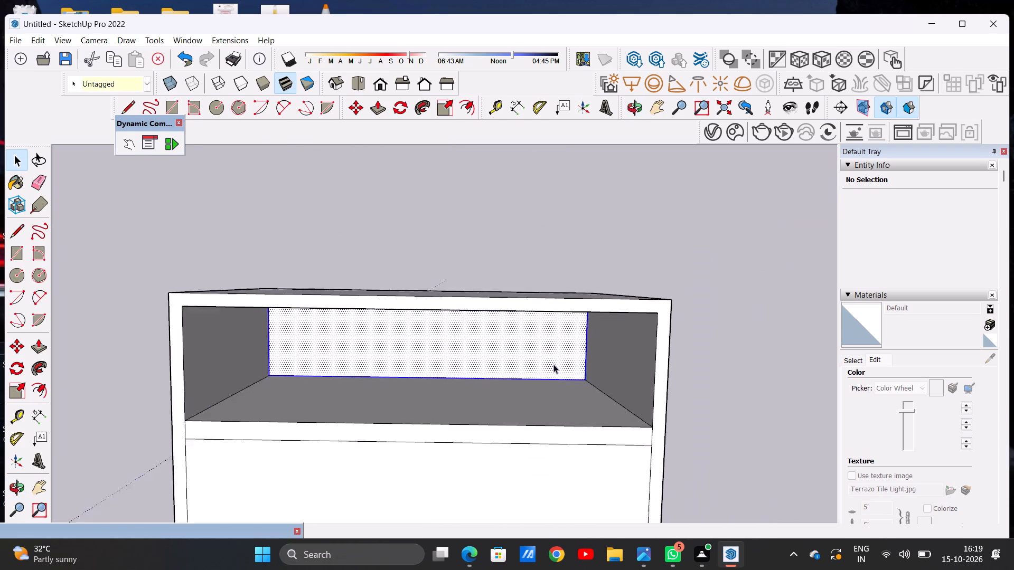
scroll(553, 364, "down", 1)
middle_click_drag(560, 393, 567, 328)
scroll(568, 328, "up", 6)
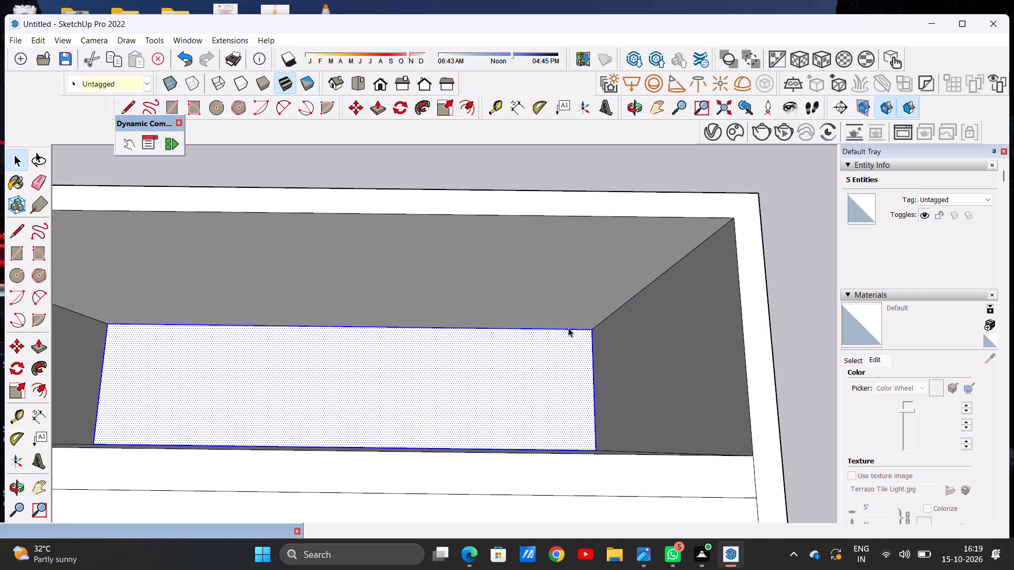
key("m")
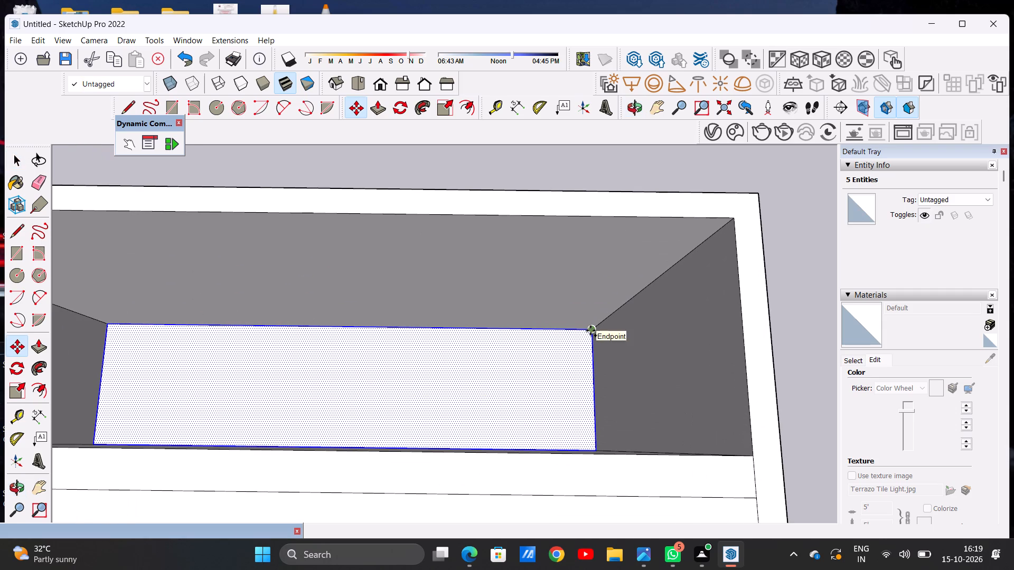
left_click(590, 330)
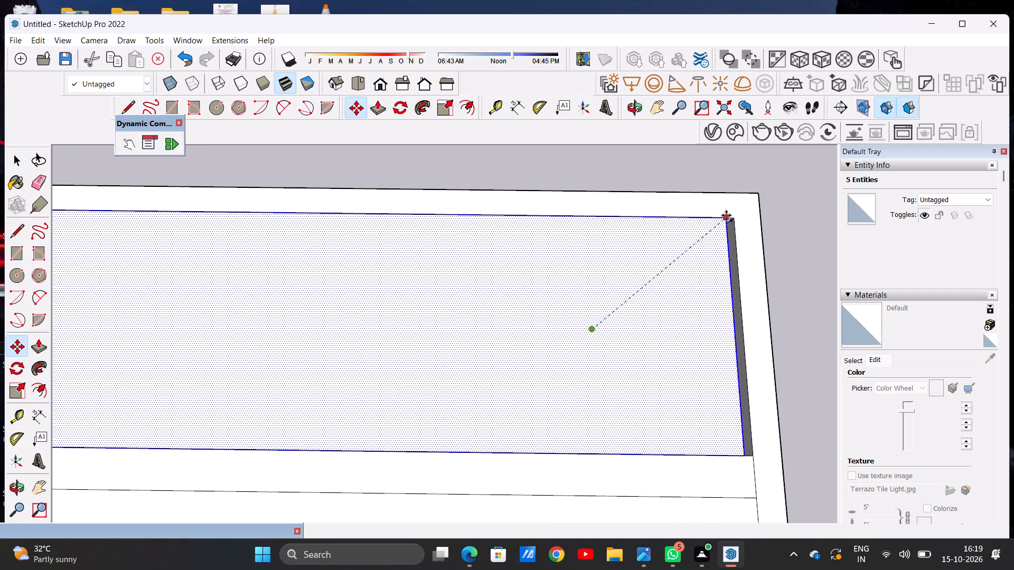
left_click(737, 216)
key("space")
left_click(647, 171)
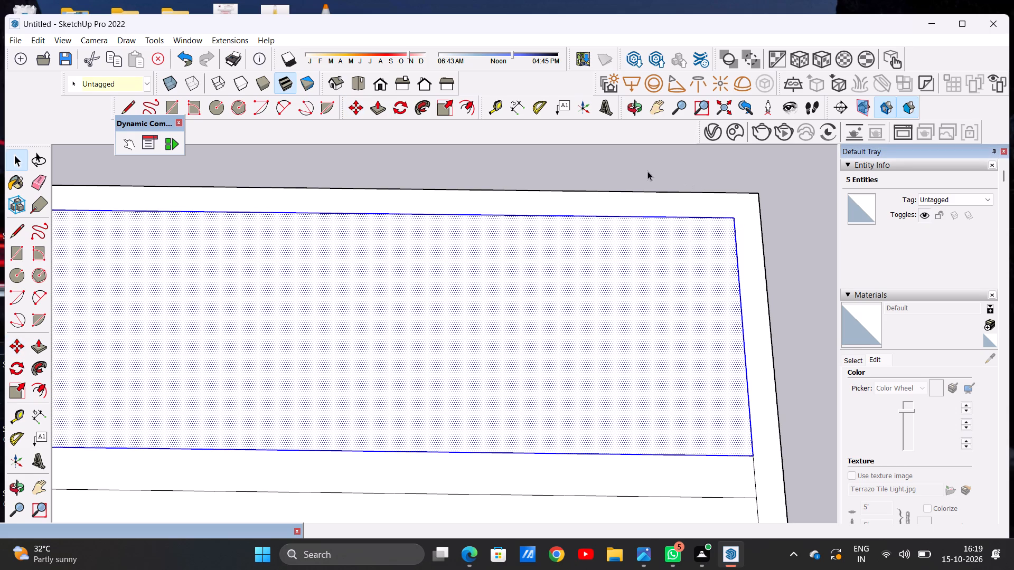
Examine the closed roof and the overall house from the front and above.
scroll(497, 313, "down", 20)
middle_click_drag(496, 410, 510, 278)
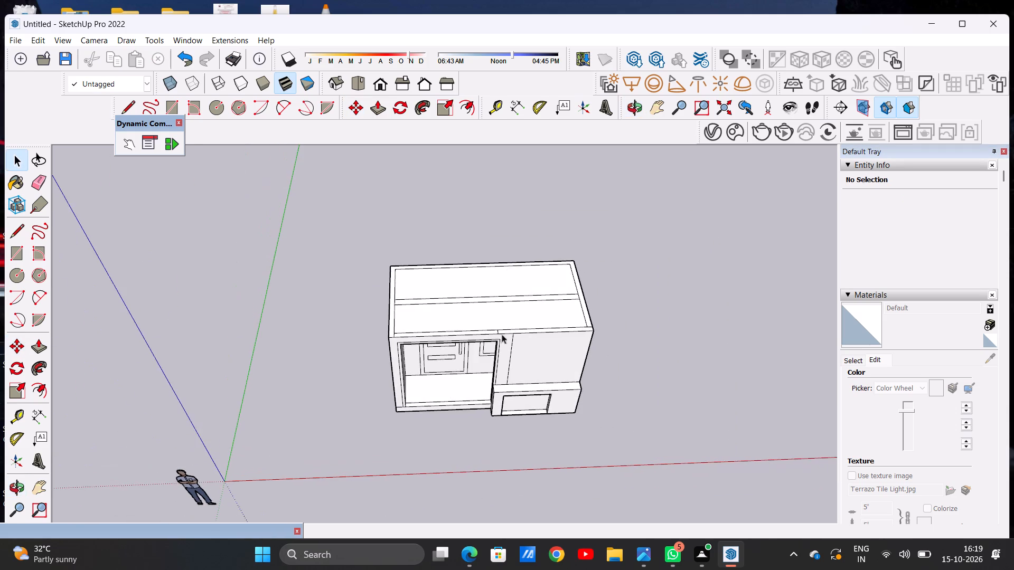
middle_click_drag(502, 356, 503, 199)
middle_click_drag(487, 322, 470, 329)
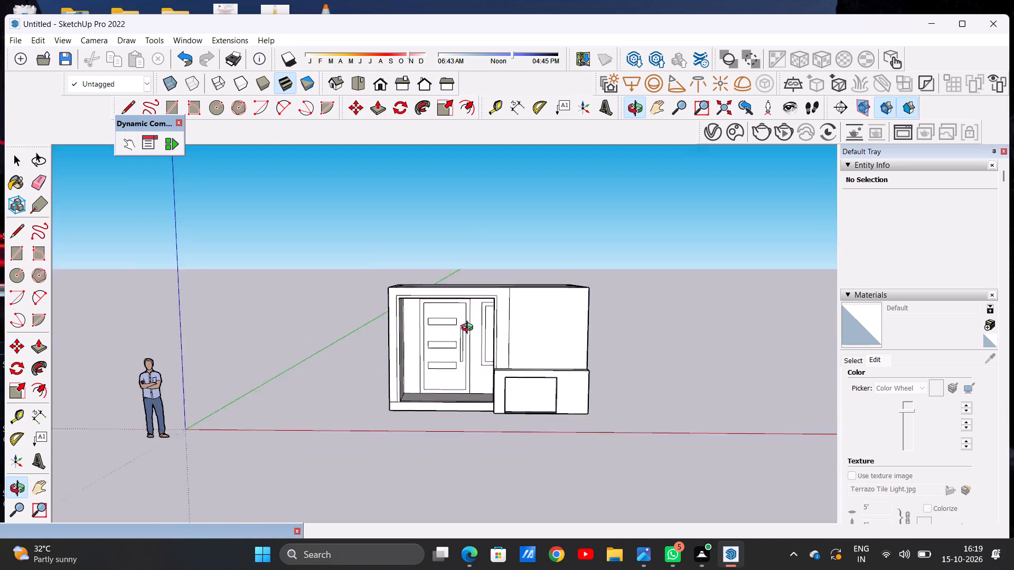
middle_click_drag(470, 329, 471, 372)
scroll(473, 388, "down", 4)
scroll(490, 345, "up", 5)
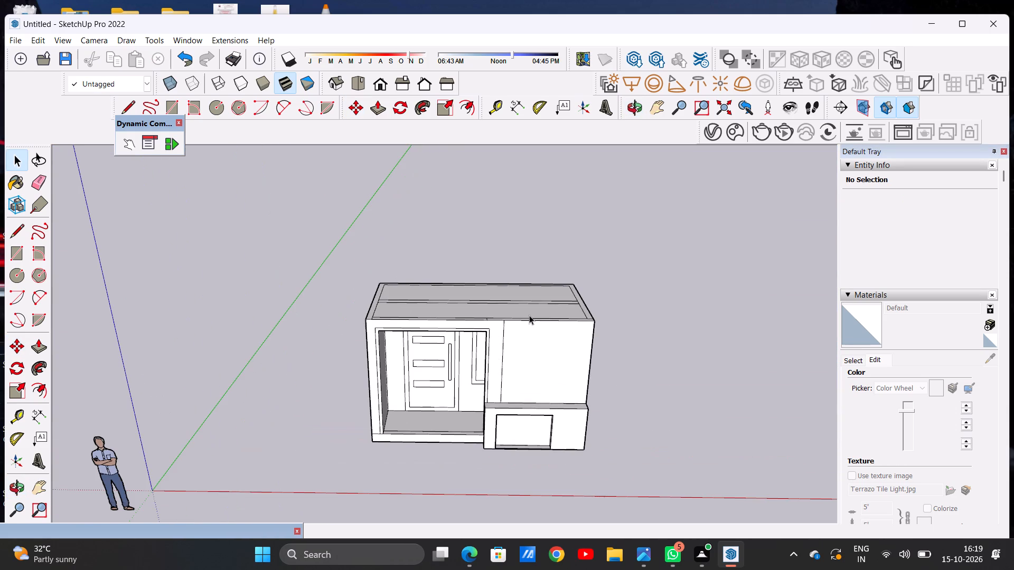
middle_click_drag(529, 315, 529, 365)
middle_click(529, 365)
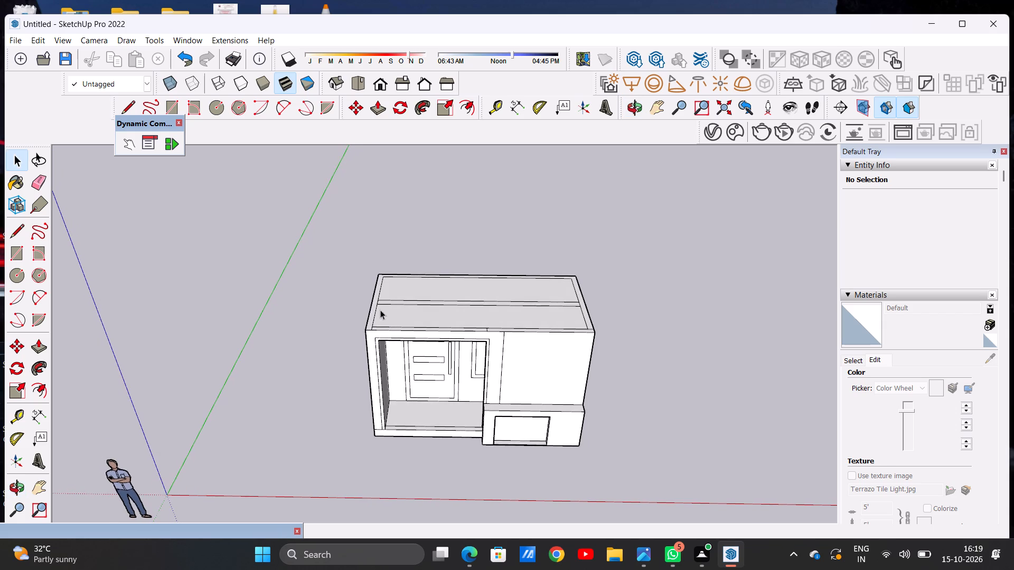
scroll(373, 305, "up", 5)
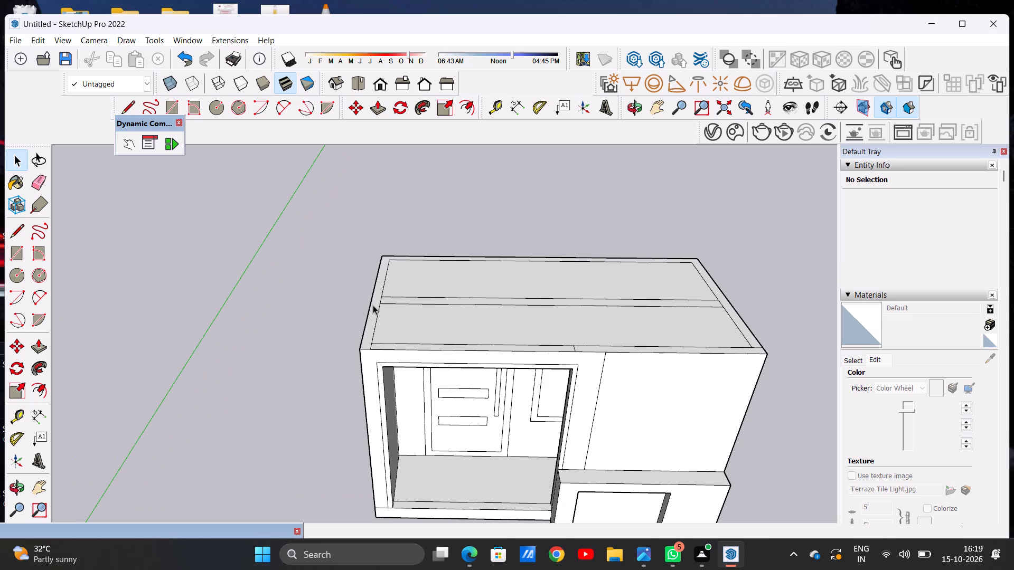
scroll(410, 354, "down", 8)
scroll(482, 420, "up", 3)
scroll(482, 421, "down", 1)
scroll(482, 421, "up", 1)
scroll(482, 421, "down", 1)
scroll(482, 421, "up", 9)
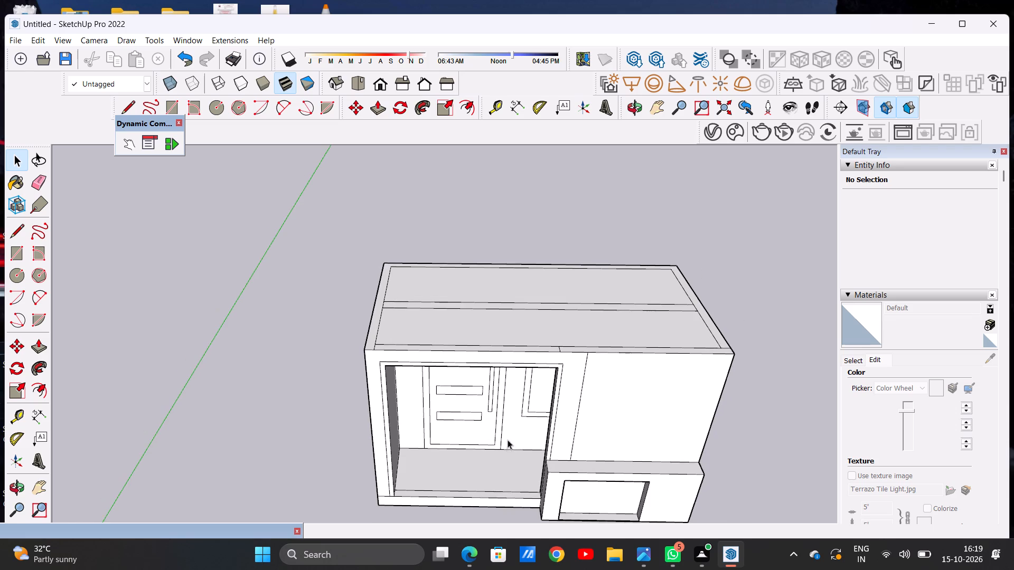
Examine the entrance recess, its door and window partition and the side walls from close up and outside.
middle_click_drag(514, 408, 529, 291)
scroll(490, 323, "up", 8)
middle_click_drag(490, 323, 542, 288)
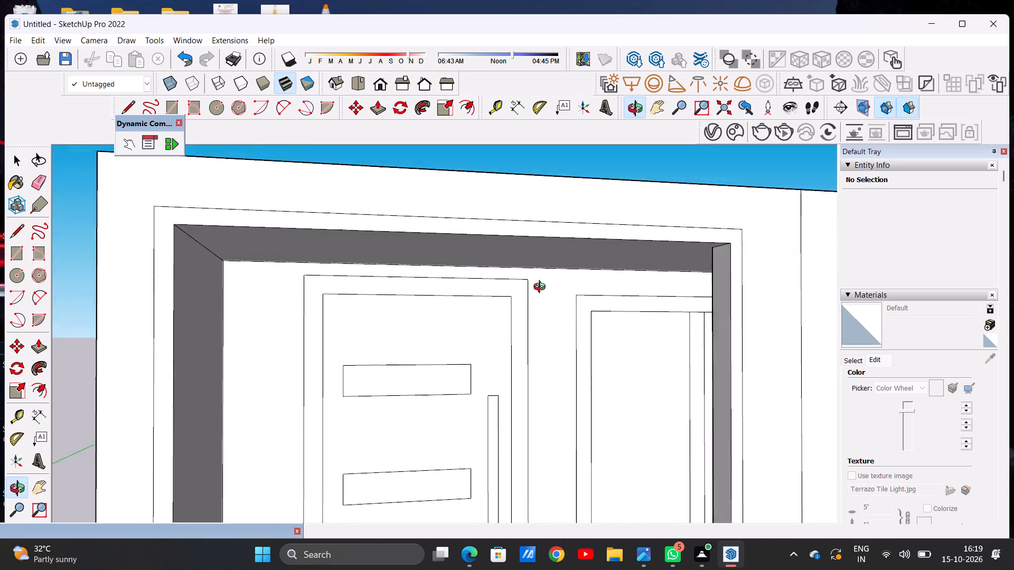
middle_click_drag(542, 288, 681, 284)
scroll(606, 342, "up", 6)
middle_click_drag(526, 350, 628, 368)
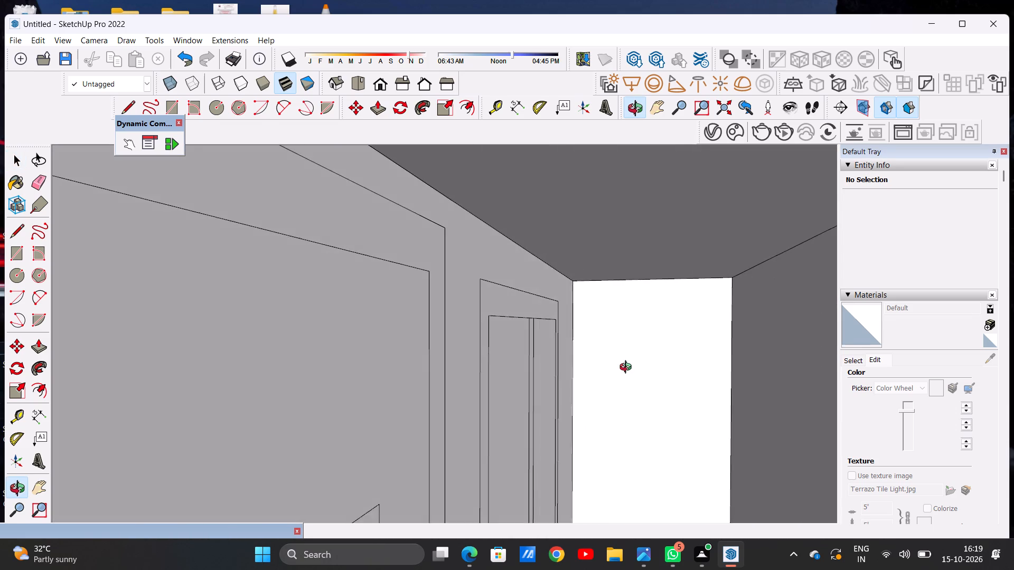
middle_click_drag(628, 368, 369, 385)
scroll(457, 350, "down", 19)
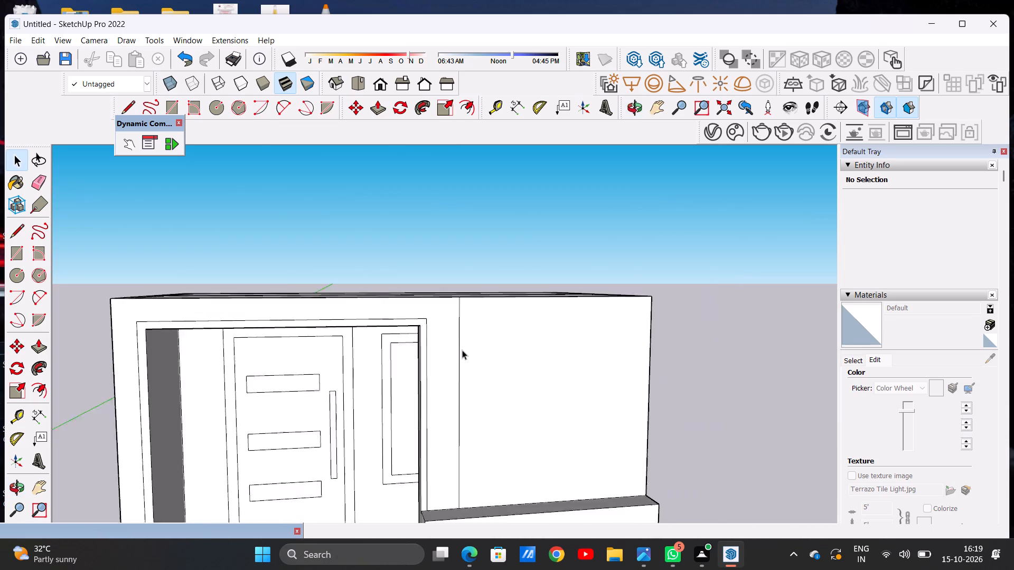
scroll(462, 350, "down", 8)
scroll(340, 425, "up", 8)
middle_click_drag(443, 359, 320, 394)
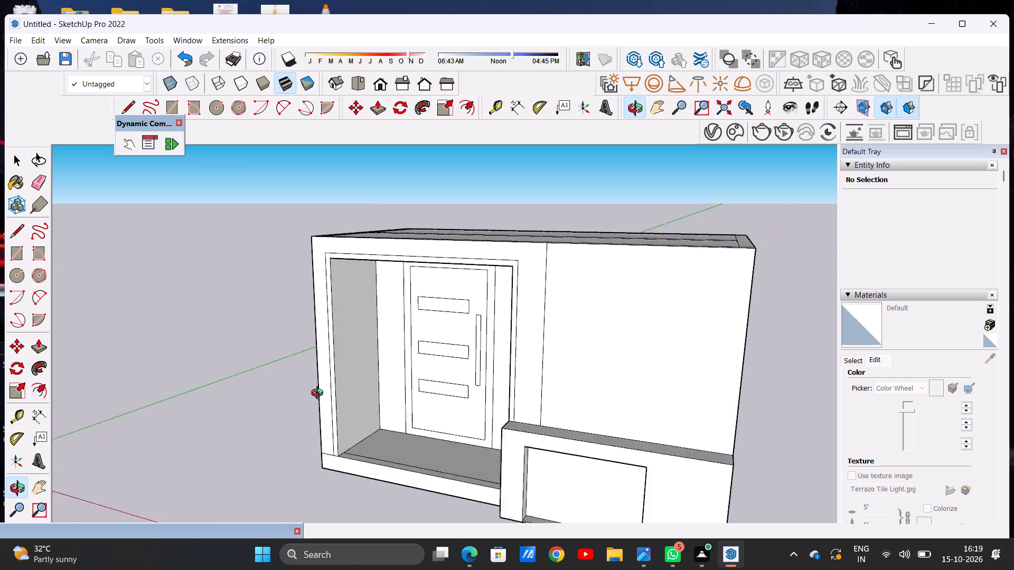
middle_click_drag(320, 394, 639, 374)
scroll(520, 303, "up", 10)
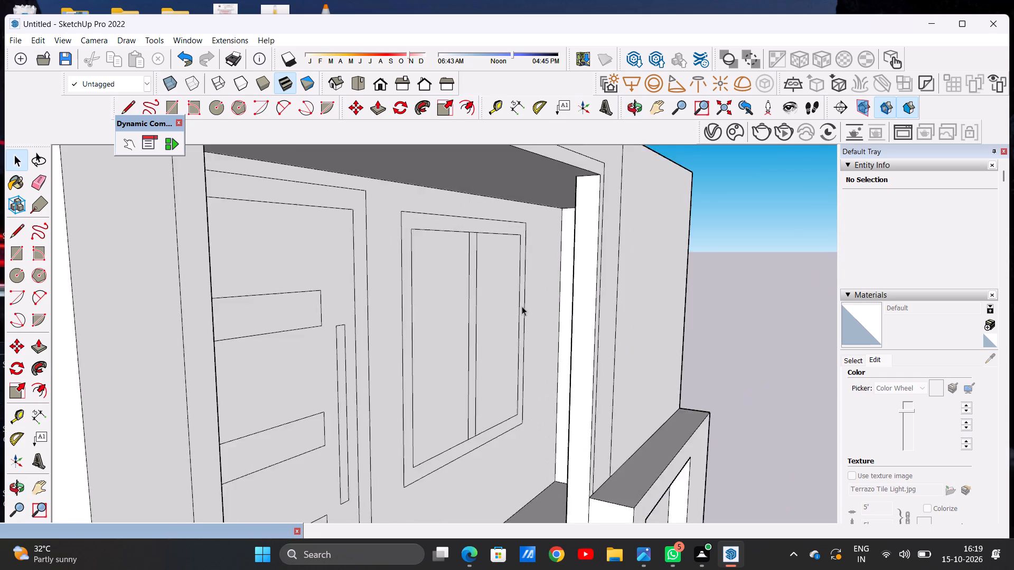
scroll(522, 306, "up", 4)
middle_click_drag(511, 314, 339, 329)
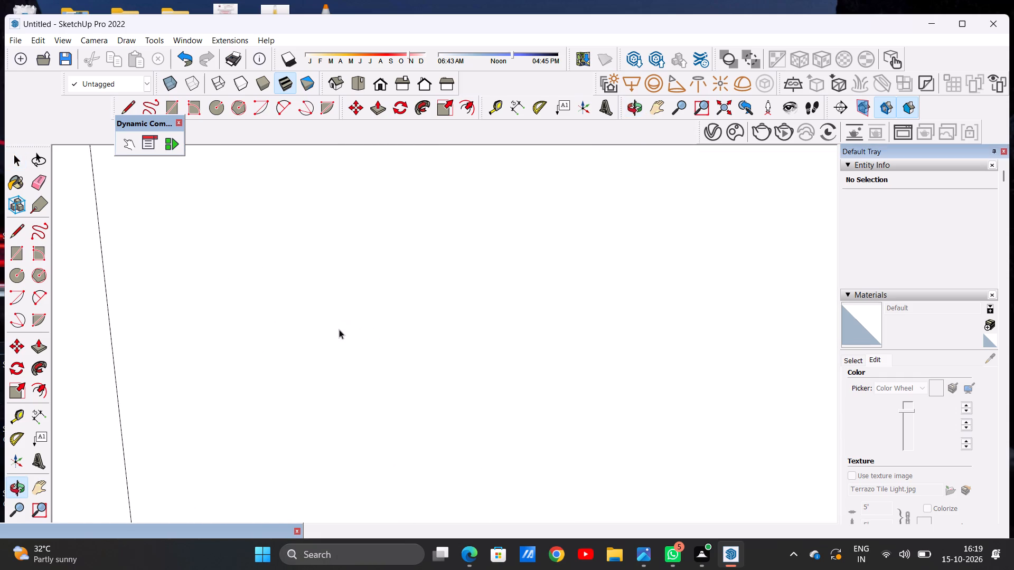
scroll(455, 334, "down", 20)
scroll(455, 334, "down", 13)
scroll(468, 390, "up", 5)
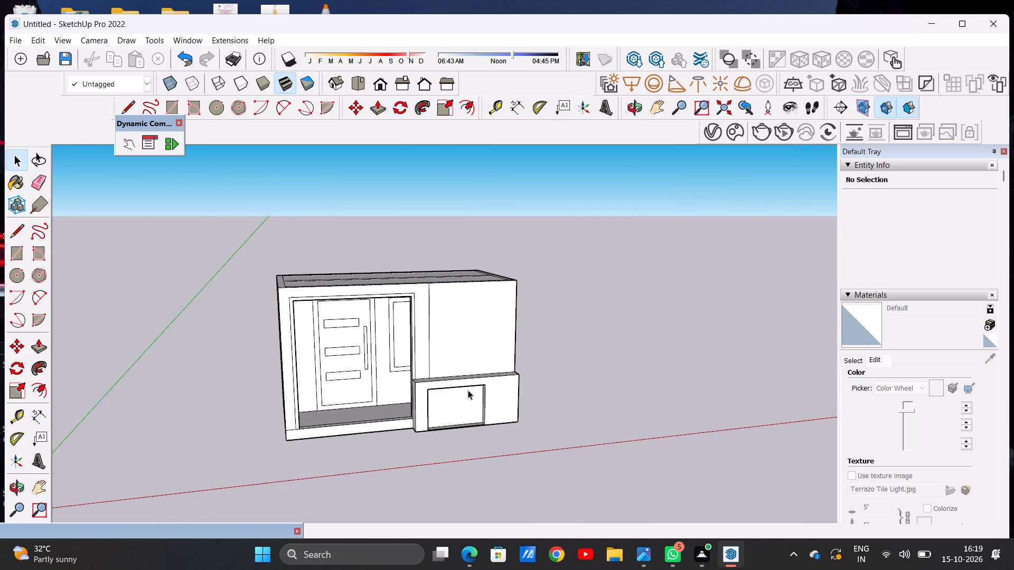
Examine the overall house, the lower front block and the roof's wall outlines from the front and above.
middle_click_drag(467, 351, 426, 430)
scroll(565, 389, "down", 4)
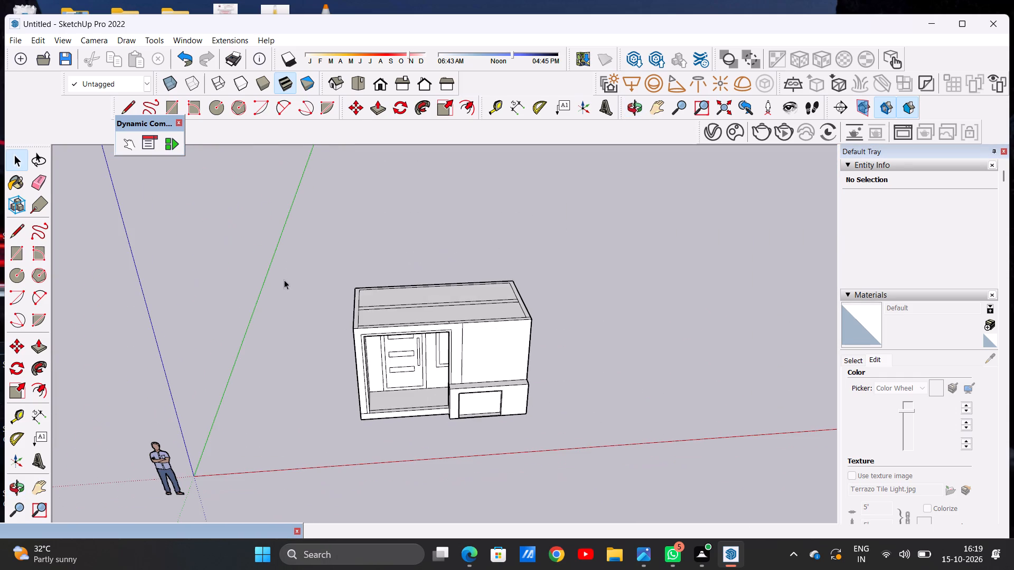
scroll(289, 277, "up", 6)
middle_click_drag(579, 342, 529, 335)
scroll(408, 353, "down", 4)
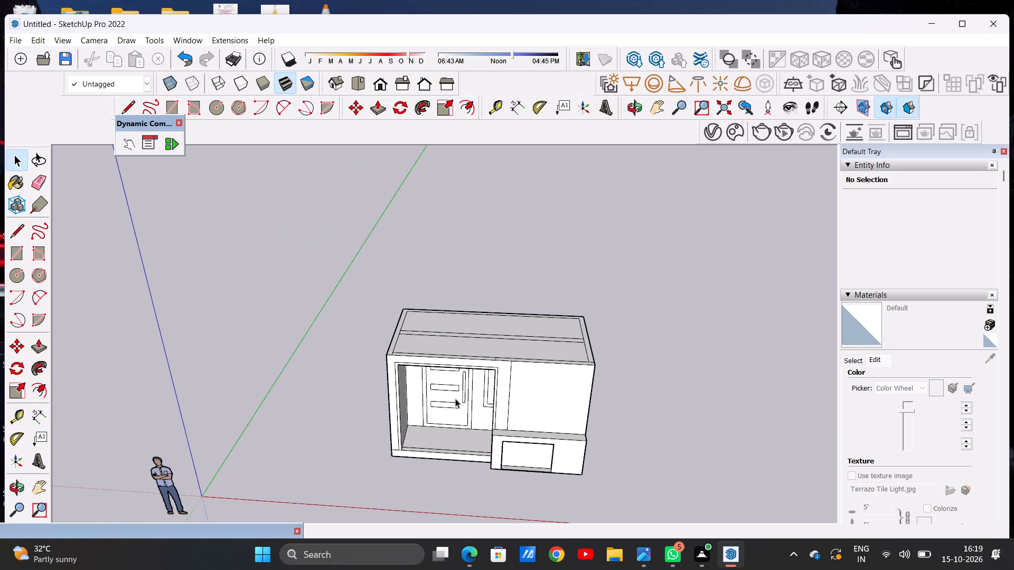
scroll(546, 473, "up", 11)
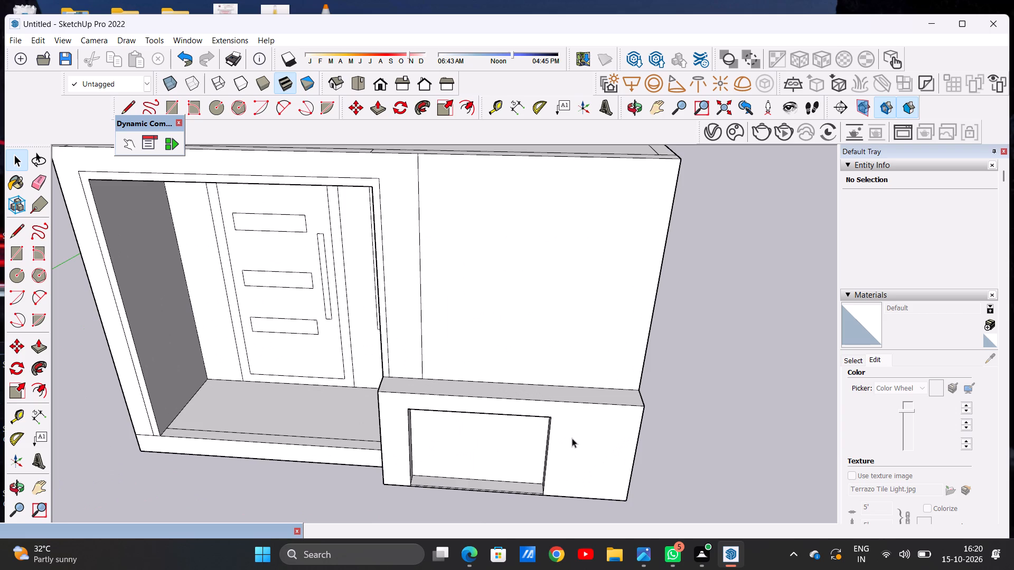
scroll(572, 438, "down", 6)
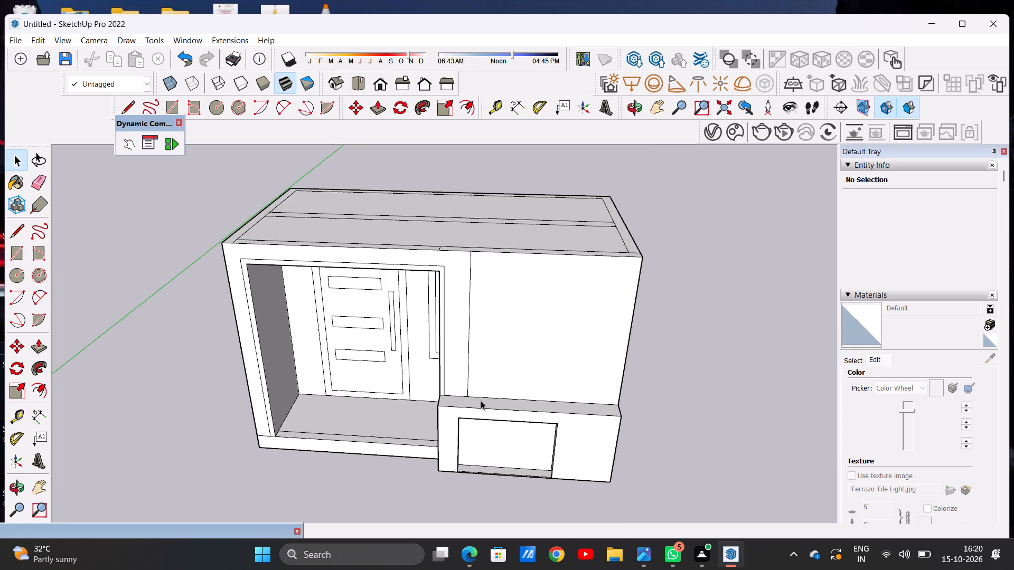
scroll(526, 401, "down", 3)
middle_click_drag(519, 404, 546, 315)
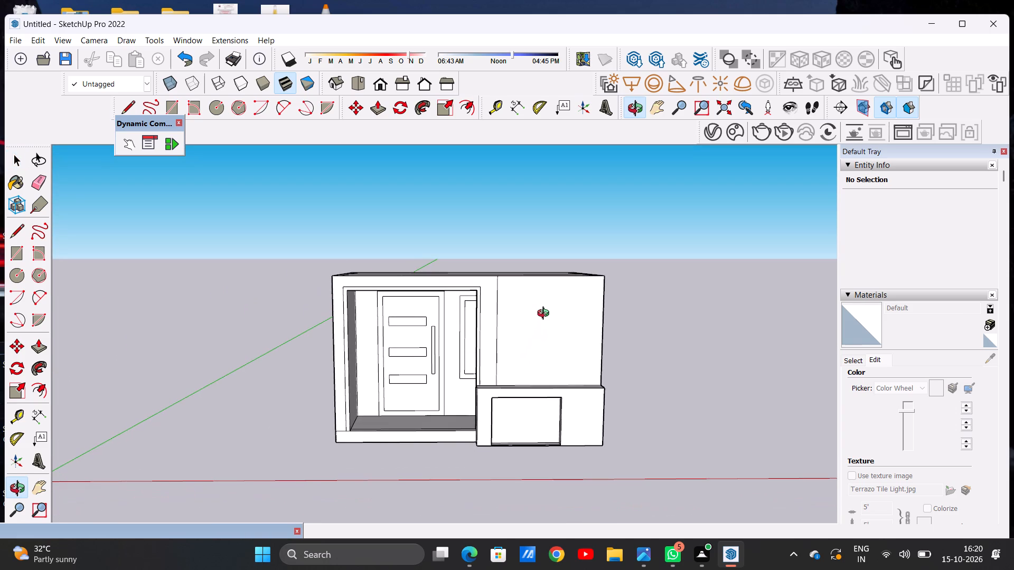
middle_click_drag(546, 315, 541, 426)
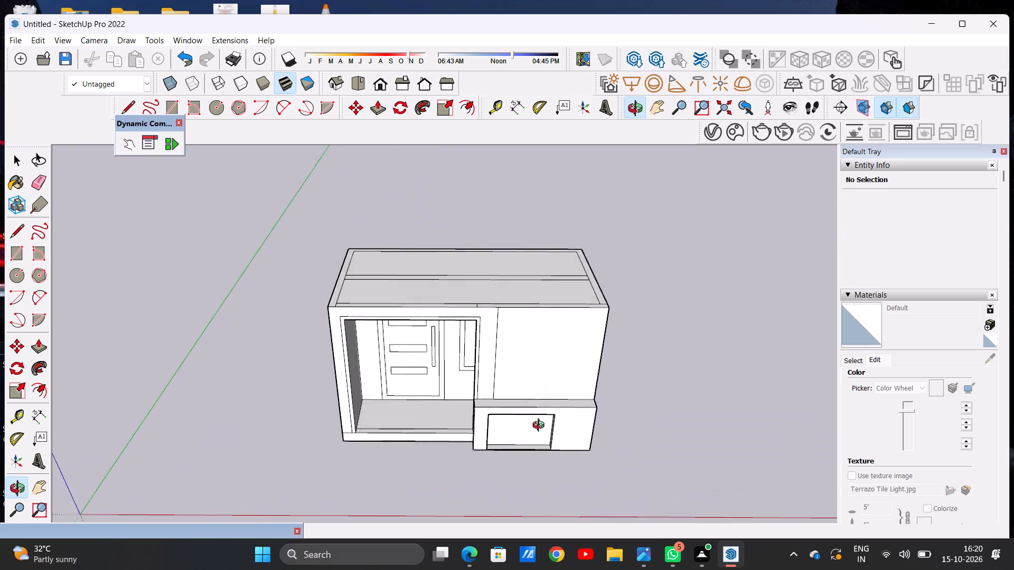
middle_click_drag(541, 426, 541, 458)
scroll(579, 310, "up", 4)
scroll(579, 310, "down", 1)
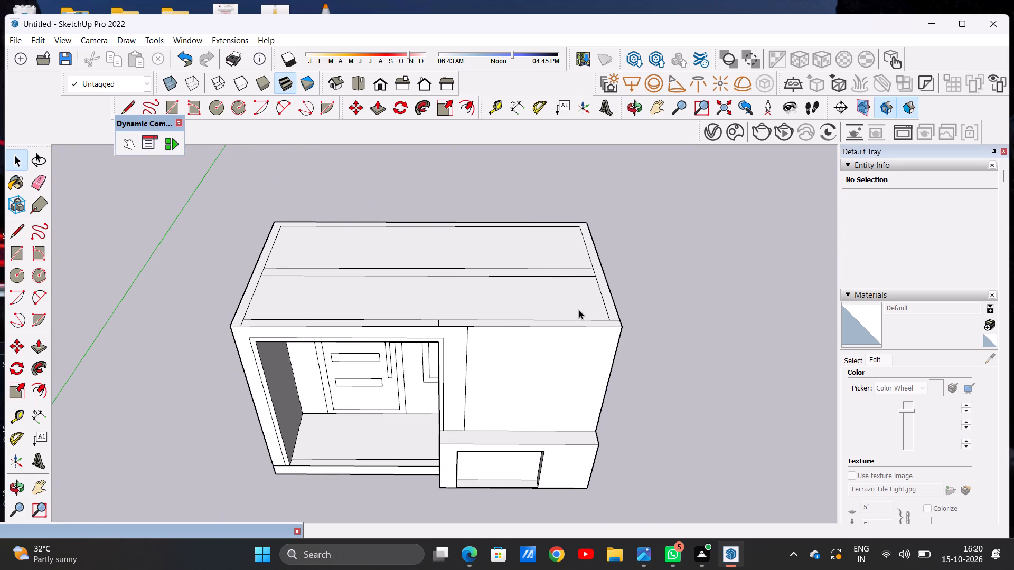
scroll(579, 310, "down", 4)
scroll(583, 309, "up", 2)
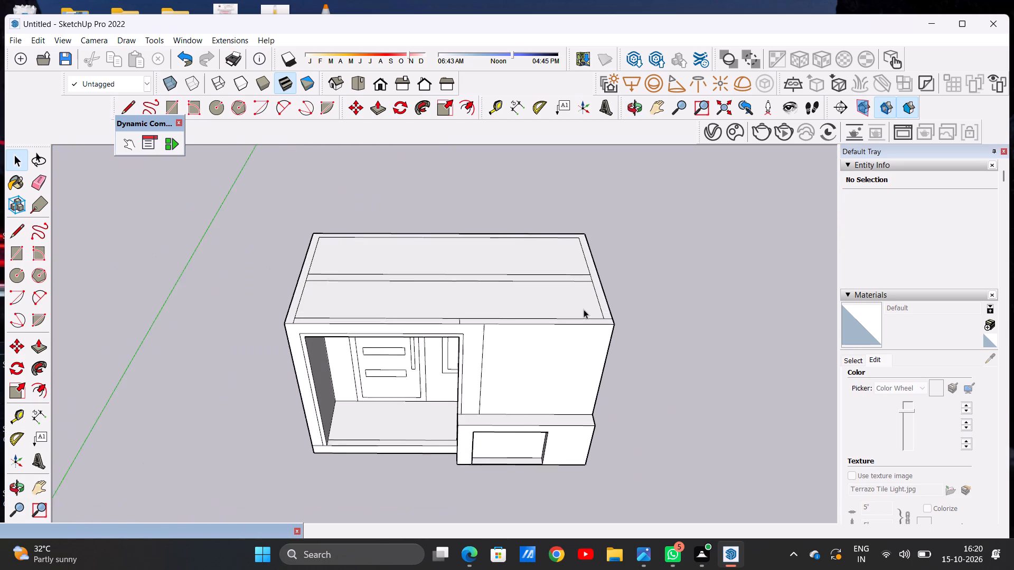
scroll(584, 309, "down", 1)
scroll(584, 309, "up", 5)
scroll(515, 333, "down", 11)
scroll(409, 307, "up", 6)
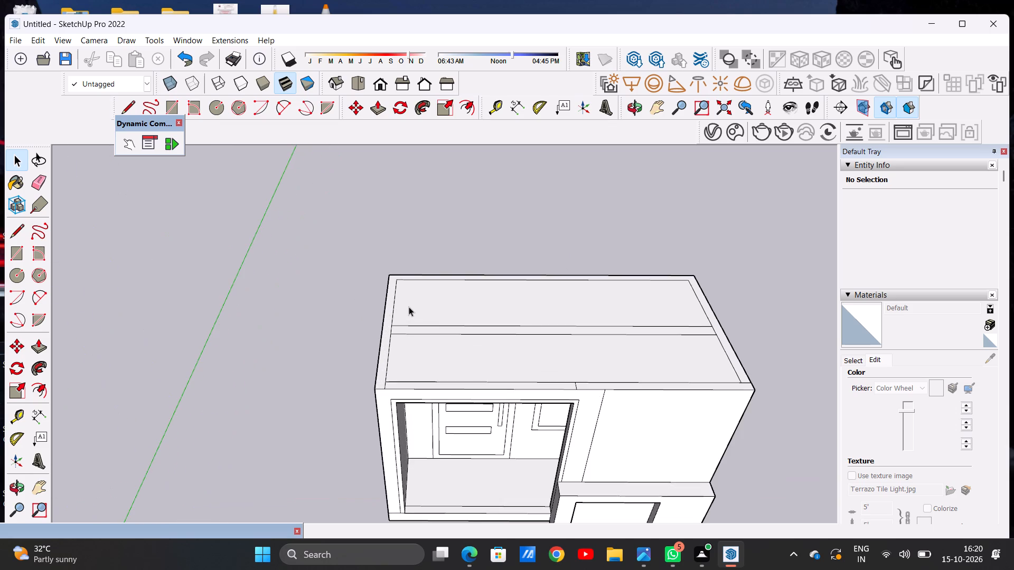
Push/Pull the wall-thickness strip along the roof's rear and two side edges up 10' to form upper-floor walls.
middle_click_drag(530, 365, 515, 373)
scroll(737, 386, "up", 2)
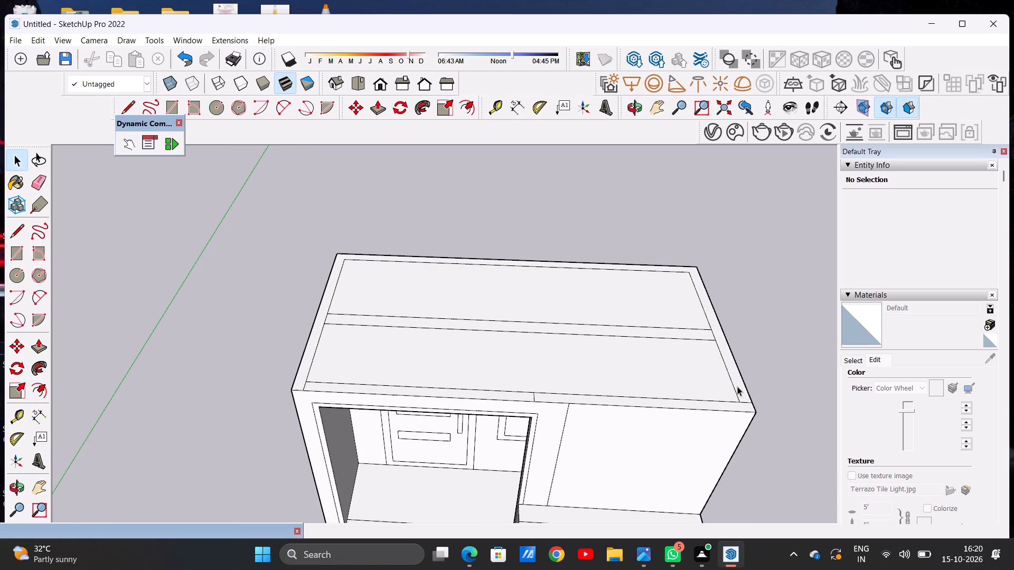
key("p")
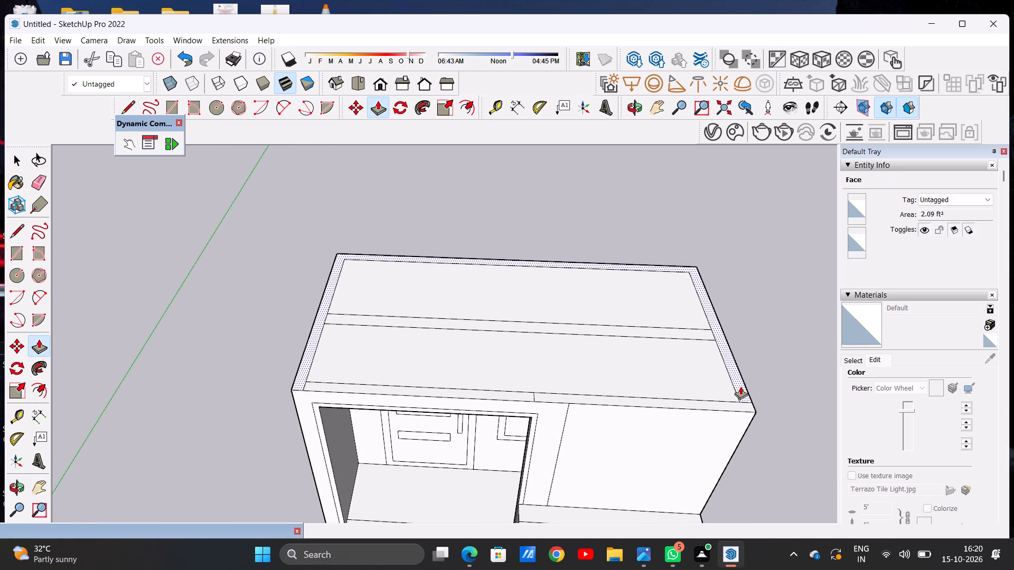
left_click(740, 386)
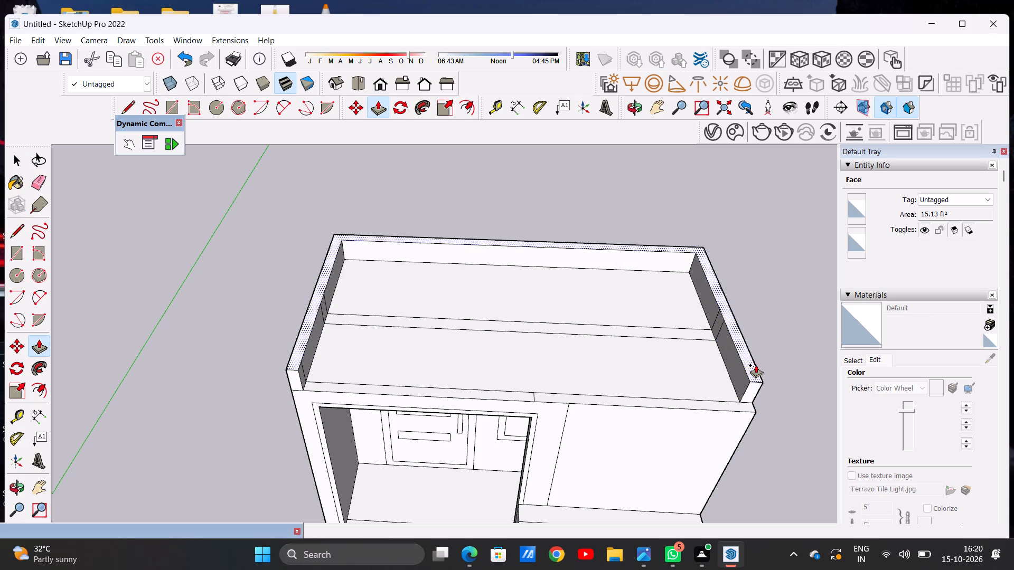
scroll(723, 311, "down", 5)
middle_click_drag(749, 347, 749, 341)
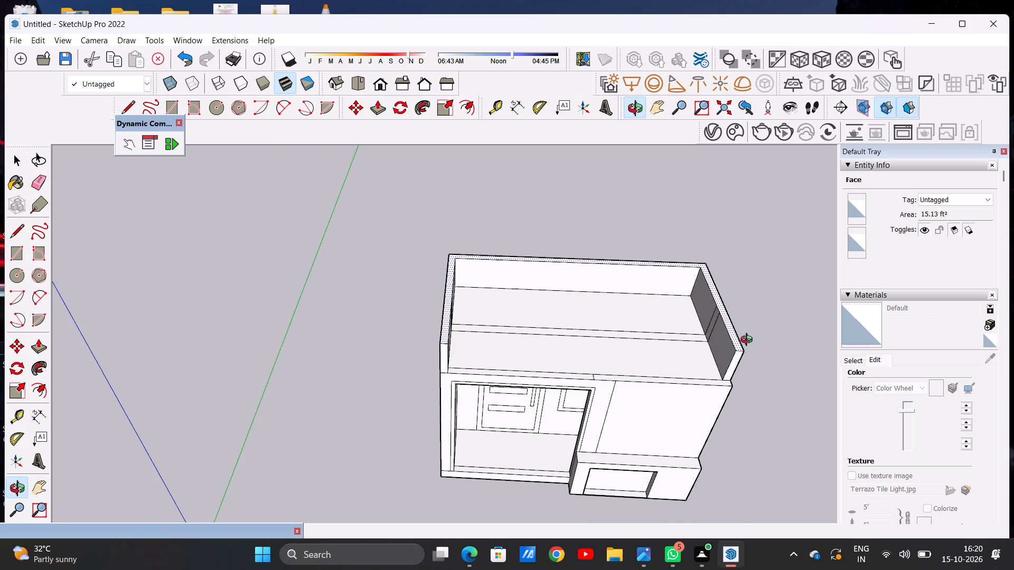
middle_click_drag(749, 341, 749, 241)
scroll(749, 264, "up", 5)
middle_click_drag(746, 290, 746, 283)
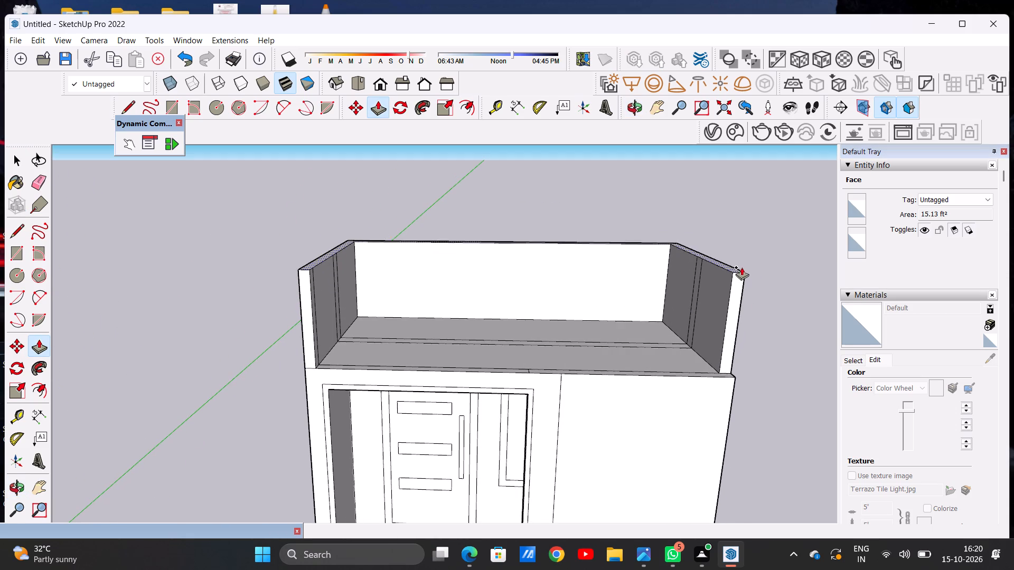
type("10'")
key("Return")
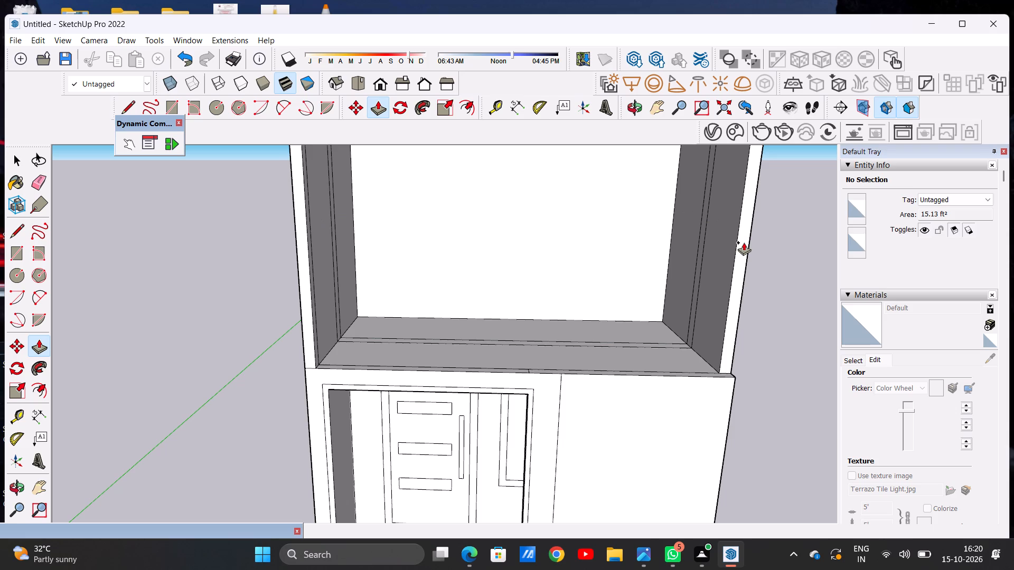
key("space")
Examine the upper-floor walls and the strip outlines on the upper floor from the front and above.
scroll(569, 356, "down", 11)
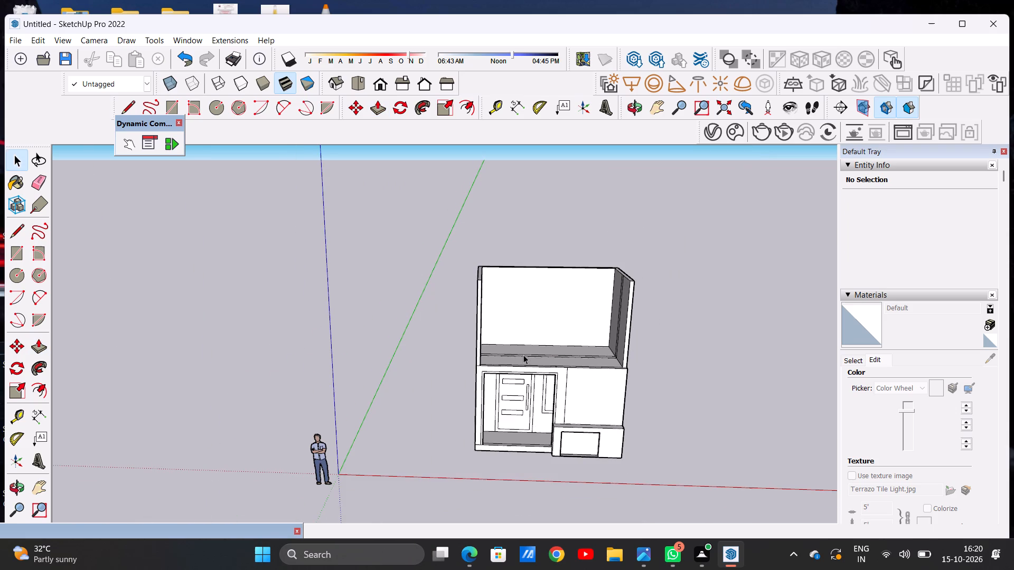
scroll(549, 351, "up", 5)
scroll(403, 330, "up", 3)
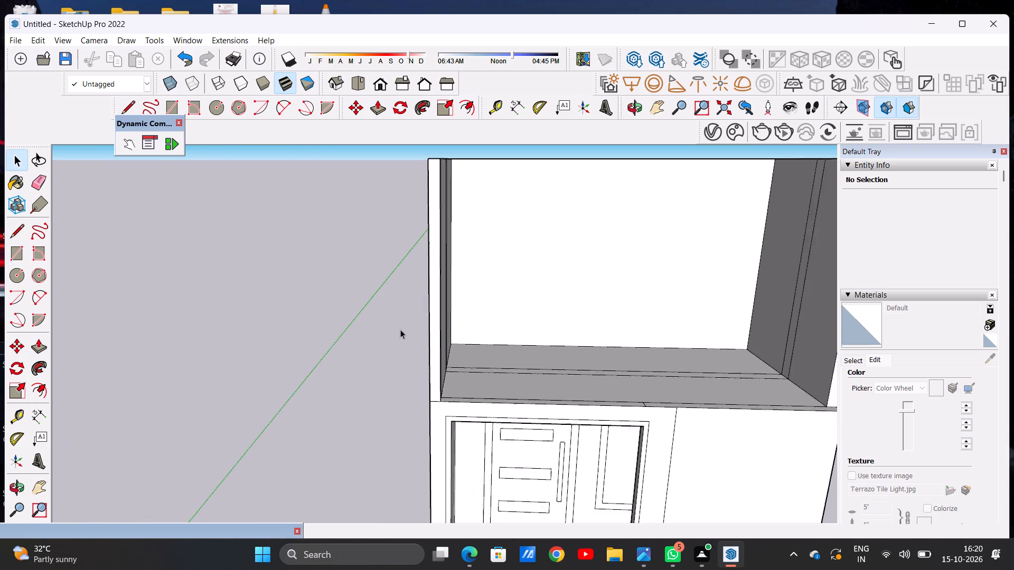
scroll(400, 329, "up", 2)
scroll(369, 307, "down", 9)
middle_click_drag(473, 349, 474, 420)
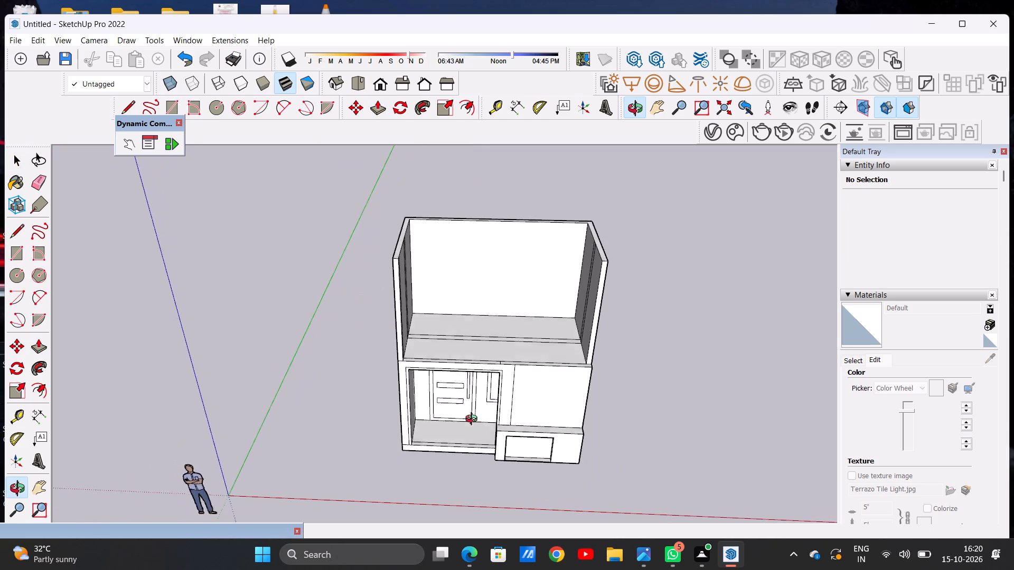
middle_click_drag(474, 420, 470, 464)
scroll(546, 351, "up", 3)
scroll(546, 351, "down", 1)
scroll(546, 351, "up", 3)
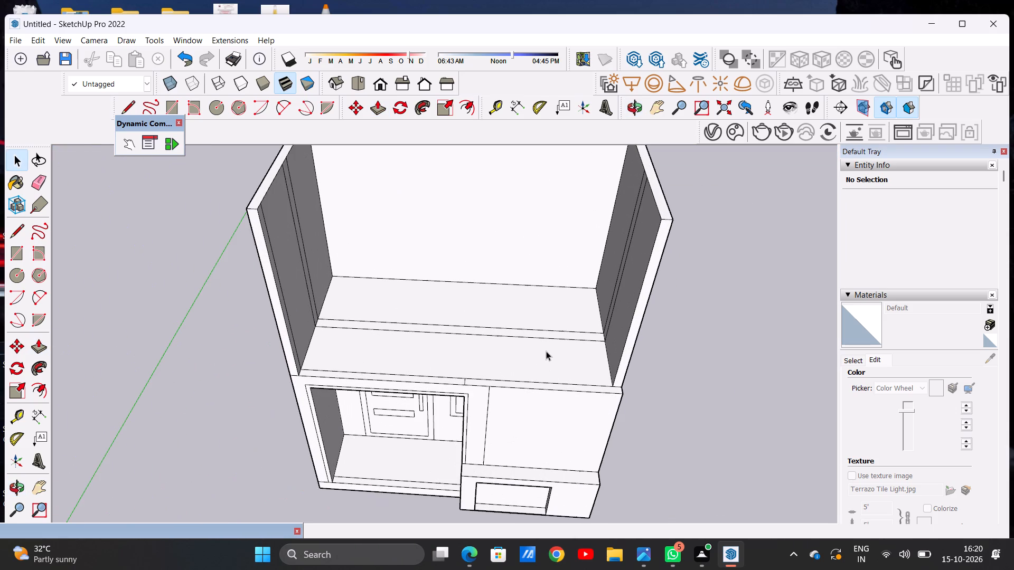
middle_click_drag(538, 384, 538, 385)
middle_click_drag(538, 385, 546, 393)
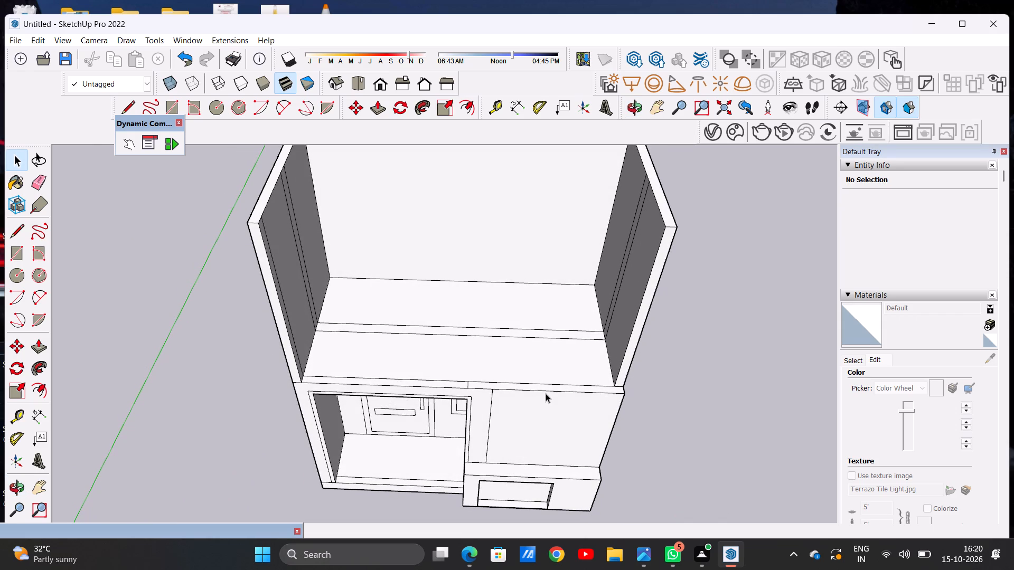
scroll(534, 393, "down", 2)
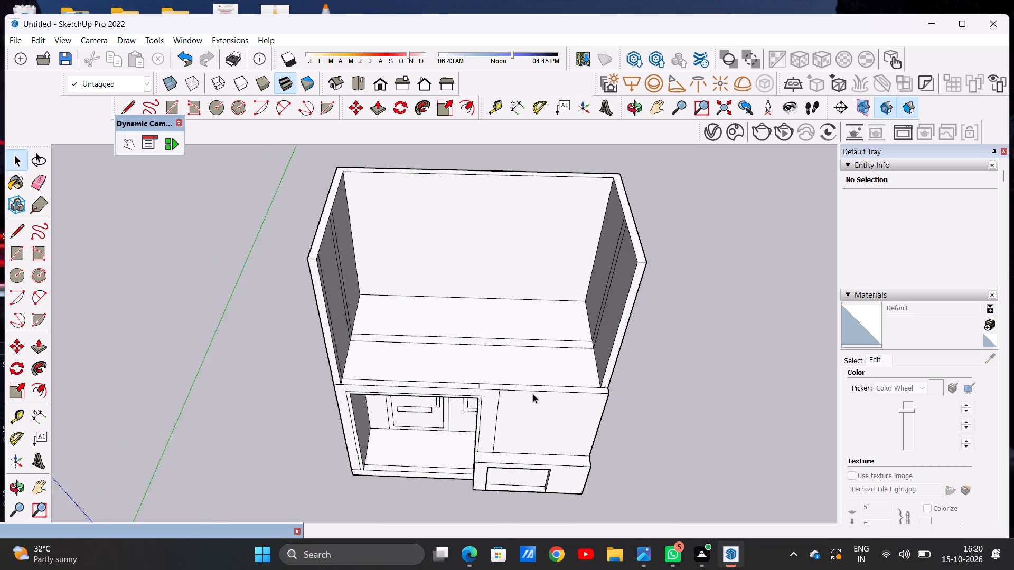
scroll(533, 394, "down", 7)
scroll(550, 344, "up", 1)
scroll(550, 344, "down", 1)
scroll(550, 344, "up", 9)
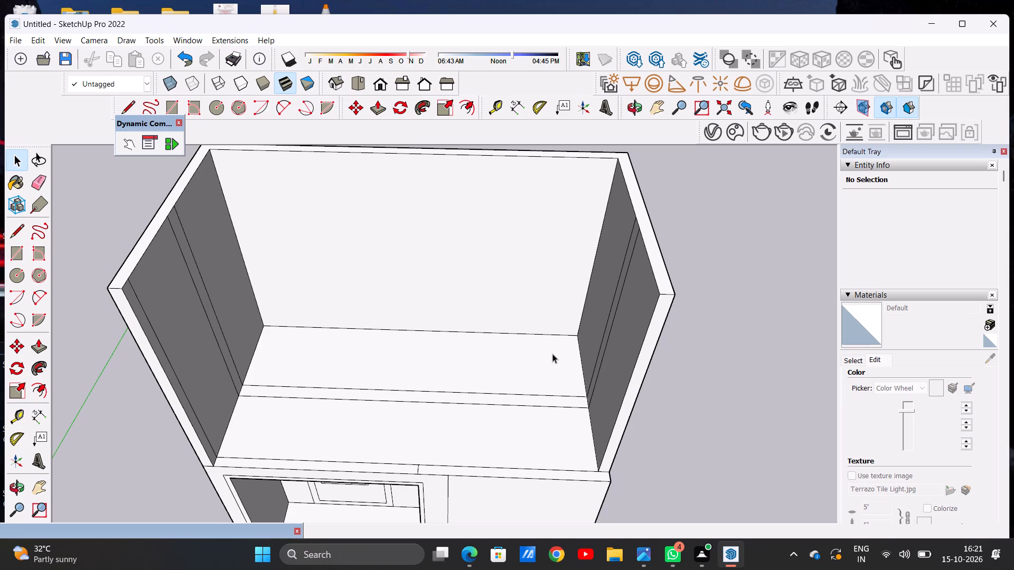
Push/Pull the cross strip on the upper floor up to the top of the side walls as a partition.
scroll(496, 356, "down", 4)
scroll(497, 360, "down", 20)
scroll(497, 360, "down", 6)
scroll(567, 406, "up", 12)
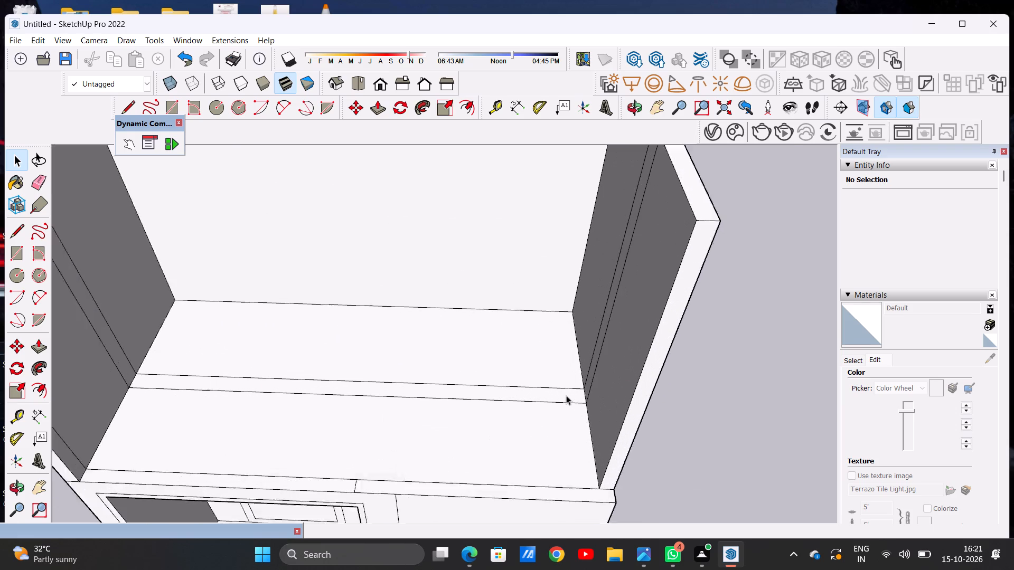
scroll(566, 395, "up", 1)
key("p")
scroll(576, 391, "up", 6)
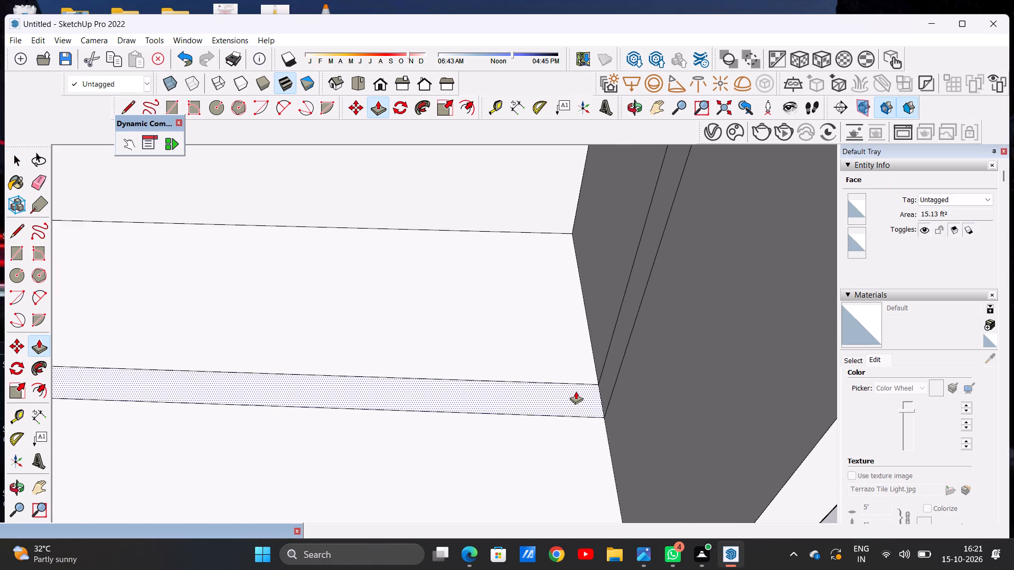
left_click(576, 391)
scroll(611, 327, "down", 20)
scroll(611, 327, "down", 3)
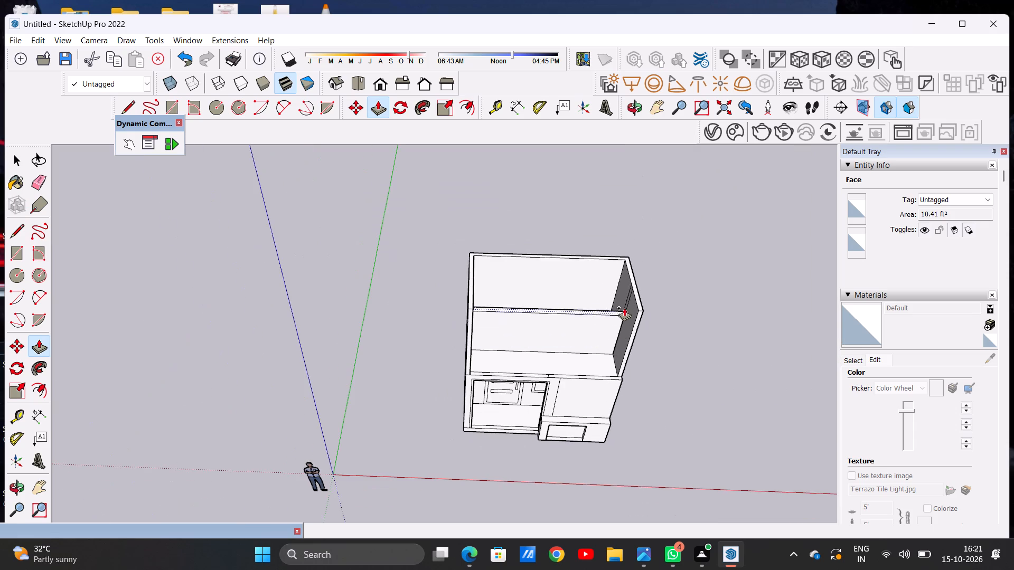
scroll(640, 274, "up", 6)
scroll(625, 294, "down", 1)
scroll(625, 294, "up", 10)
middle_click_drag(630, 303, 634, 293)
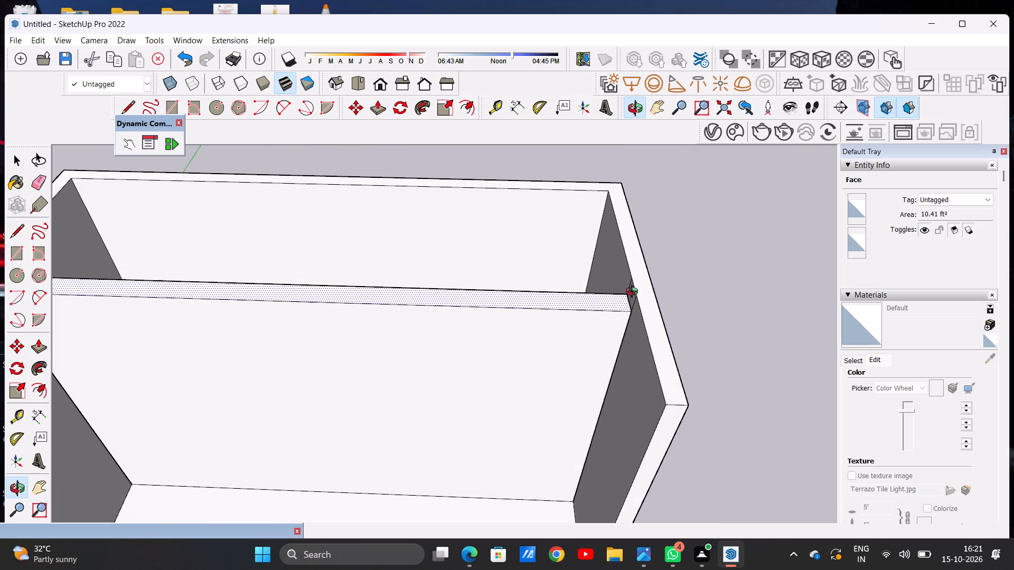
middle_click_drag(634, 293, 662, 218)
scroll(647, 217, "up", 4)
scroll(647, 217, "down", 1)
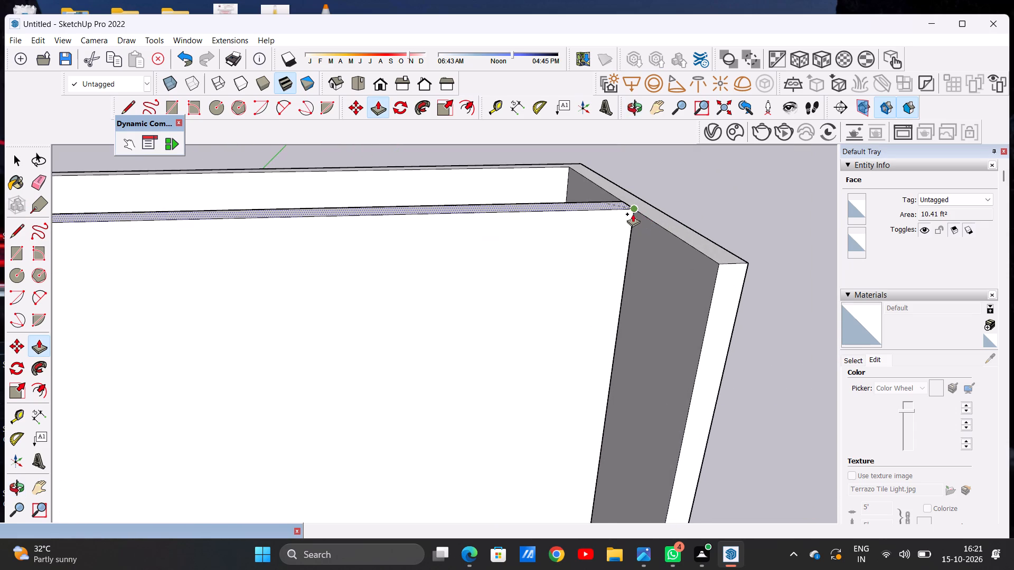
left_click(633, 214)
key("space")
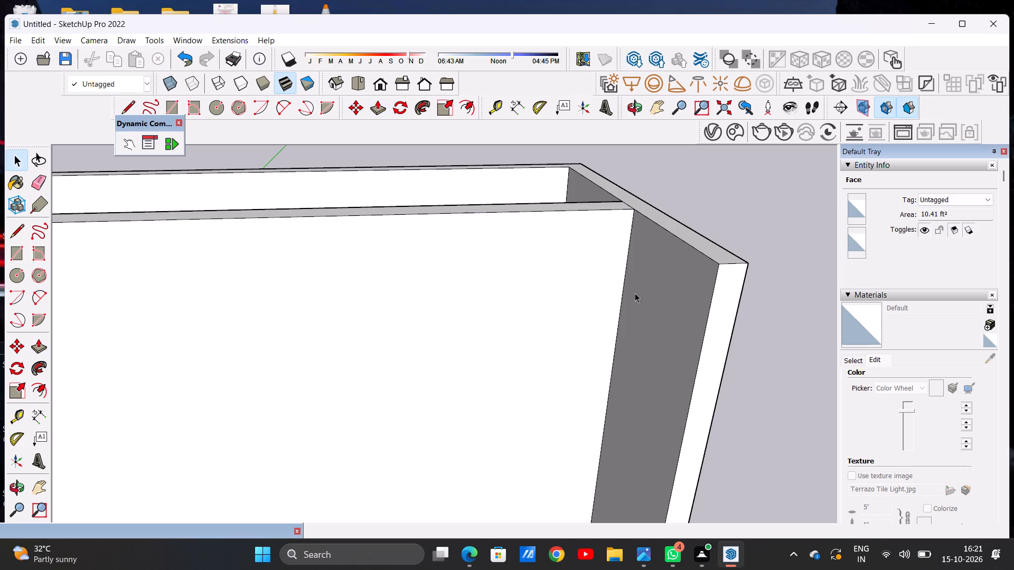
Examine the upper-floor partition, the entrance door and window, and the overall front of the house.
scroll(630, 333, "down", 14)
middle_click_drag(548, 395, 520, 317)
scroll(537, 328, "up", 7)
scroll(521, 260, "down", 5)
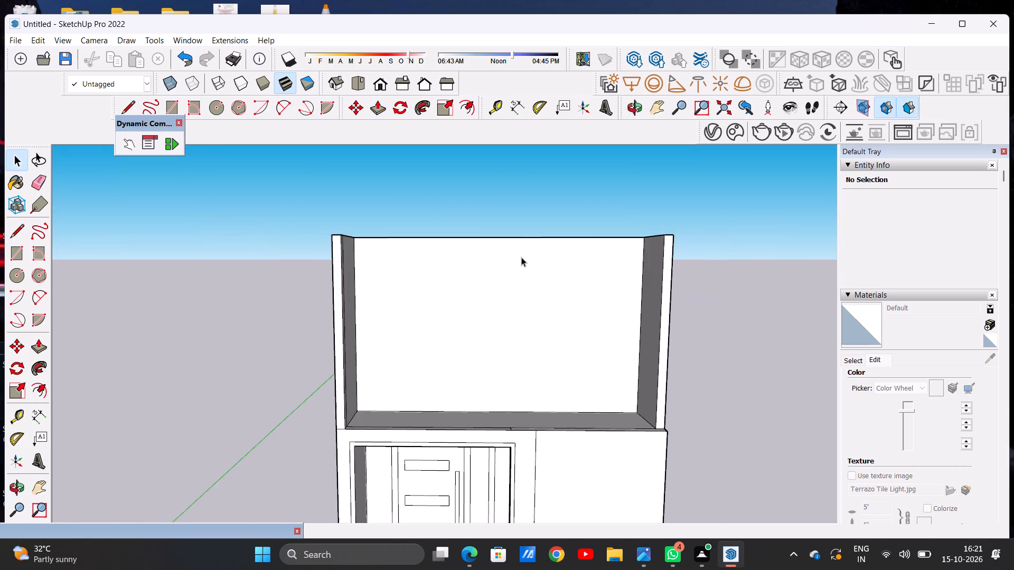
scroll(521, 257, "down", 5)
middle_click_drag(522, 301, 518, 411)
scroll(469, 399, "up", 17)
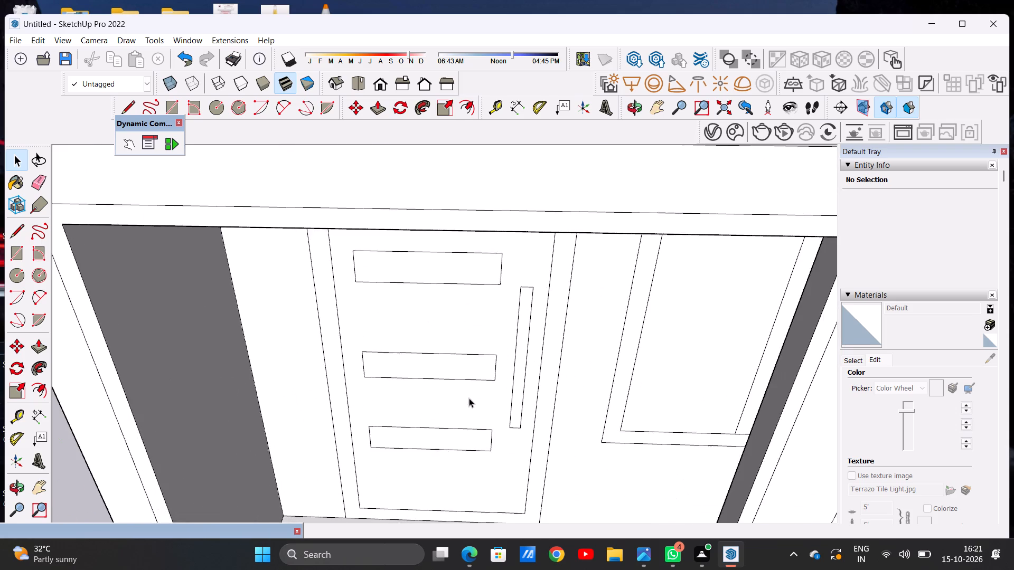
middle_click_drag(469, 391, 480, 345)
scroll(480, 345, "up", 2)
scroll(477, 345, "down", 20)
scroll(477, 345, "down", 6)
scroll(491, 240, "up", 7)
middle_click_drag(481, 318, 481, 240)
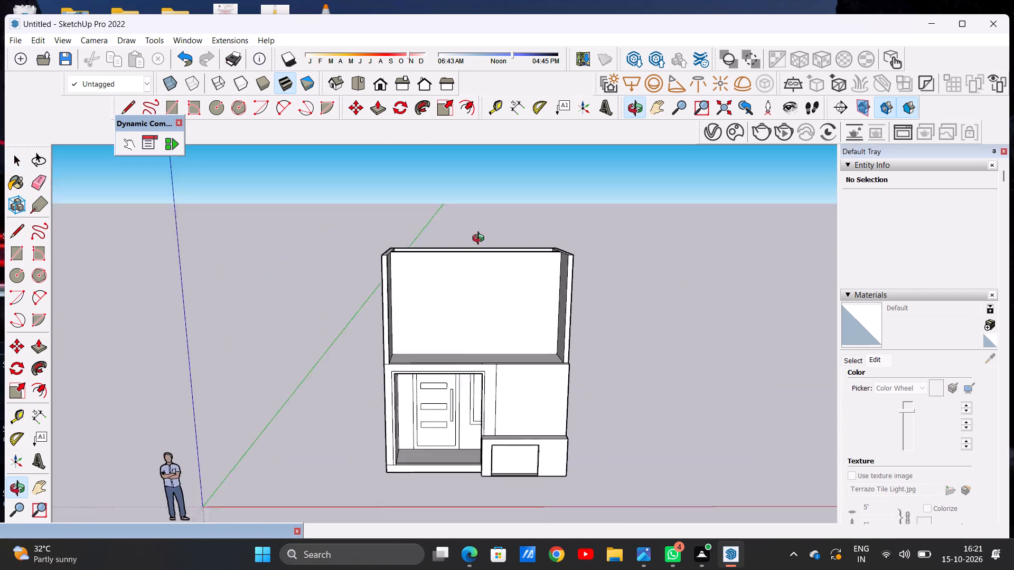
middle_click_drag(481, 240, 471, 289)
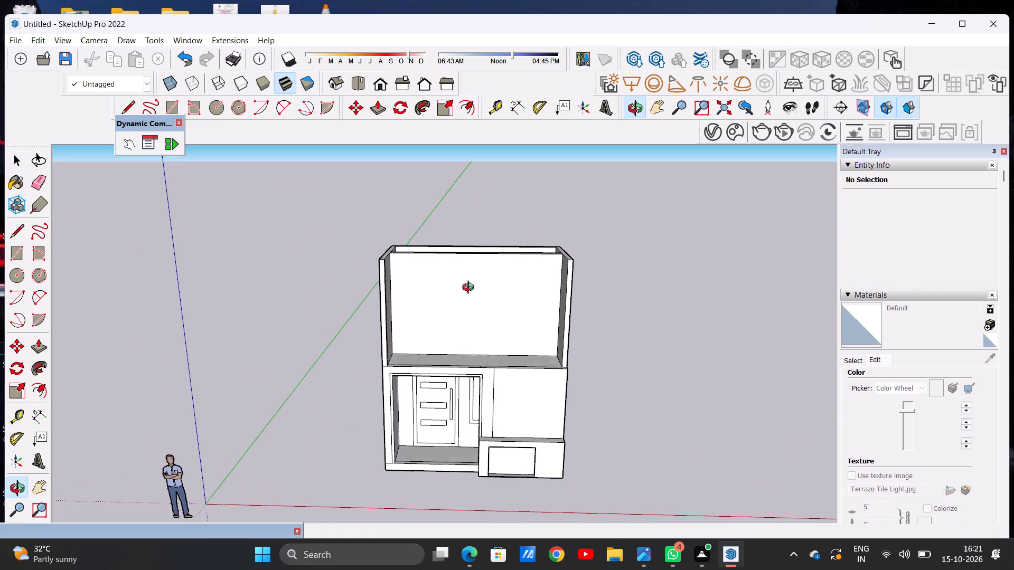
middle_click_drag(471, 289, 473, 274)
scroll(465, 331, "up", 4)
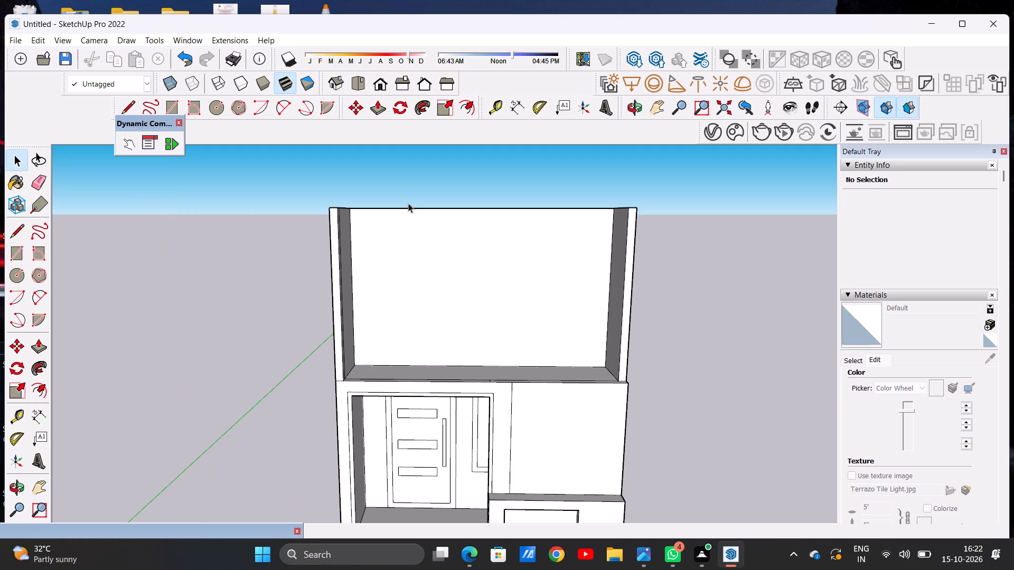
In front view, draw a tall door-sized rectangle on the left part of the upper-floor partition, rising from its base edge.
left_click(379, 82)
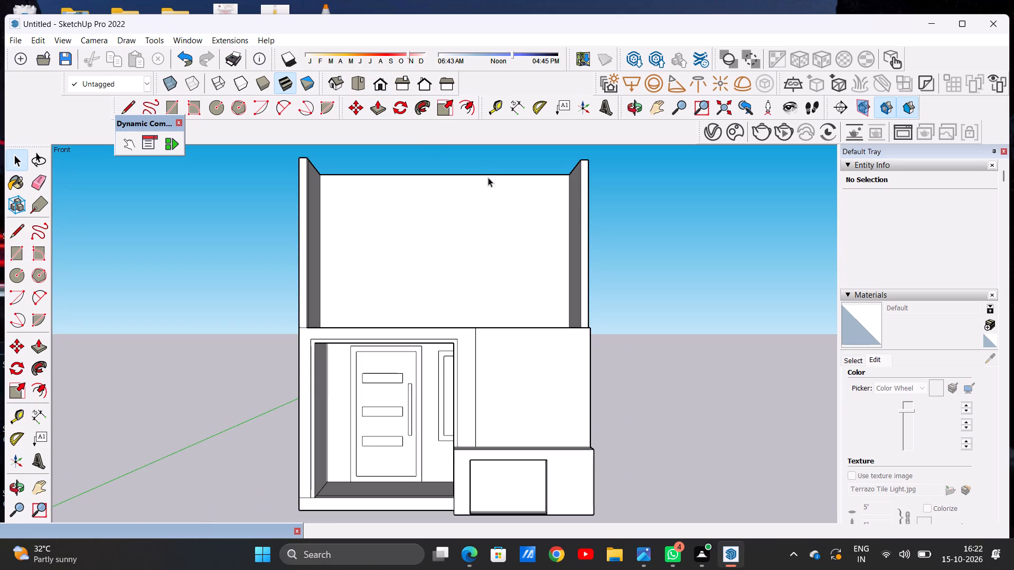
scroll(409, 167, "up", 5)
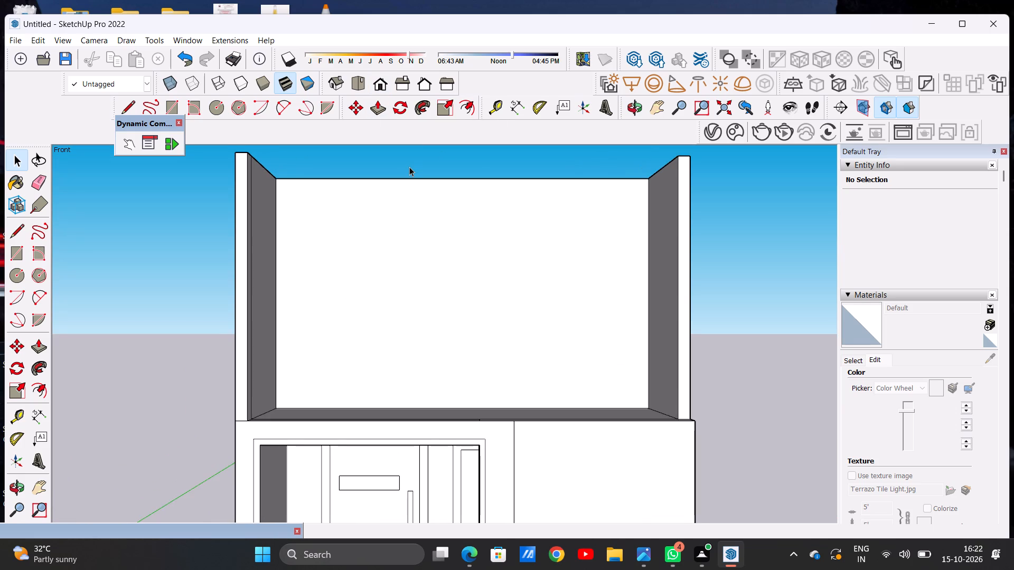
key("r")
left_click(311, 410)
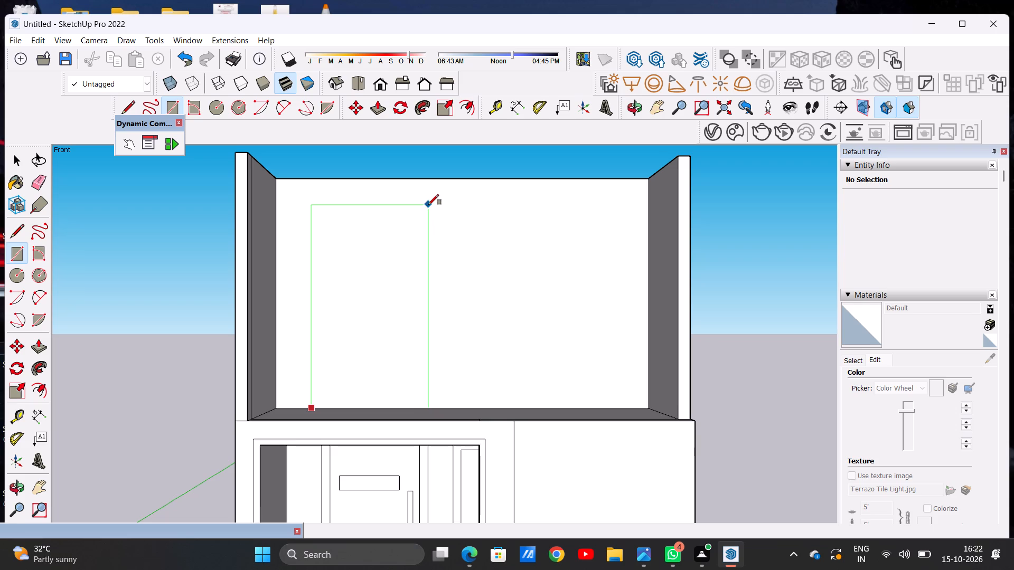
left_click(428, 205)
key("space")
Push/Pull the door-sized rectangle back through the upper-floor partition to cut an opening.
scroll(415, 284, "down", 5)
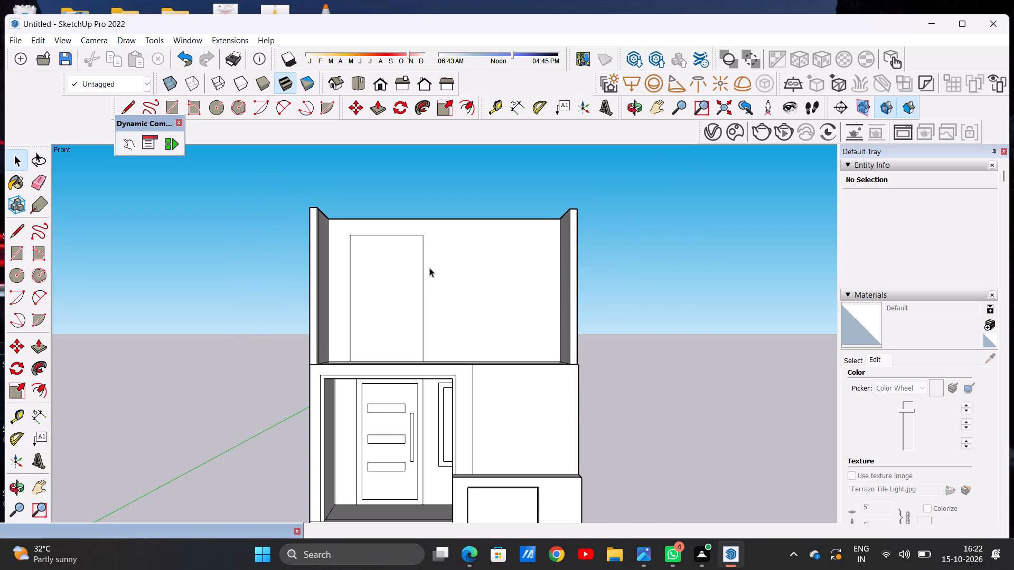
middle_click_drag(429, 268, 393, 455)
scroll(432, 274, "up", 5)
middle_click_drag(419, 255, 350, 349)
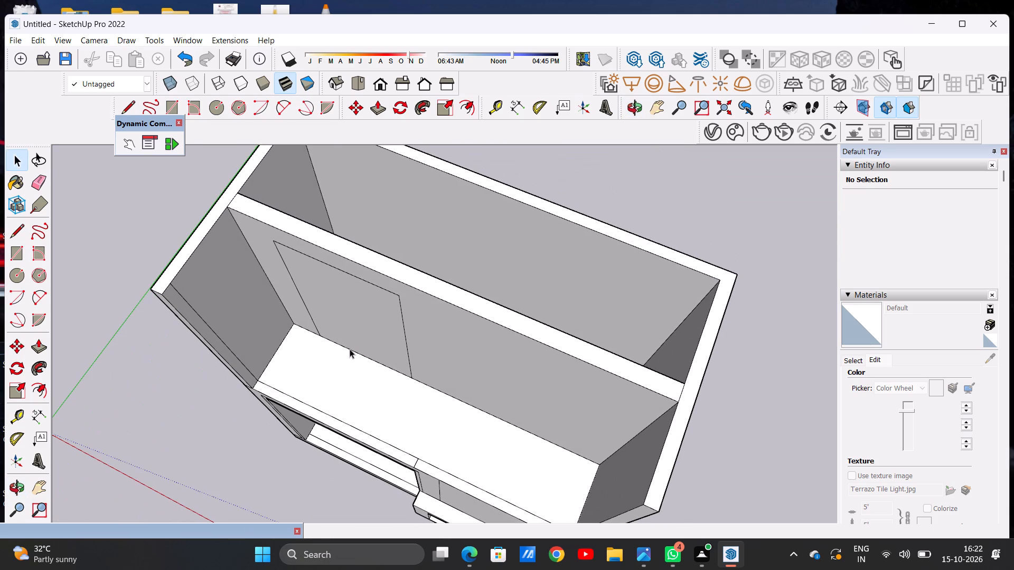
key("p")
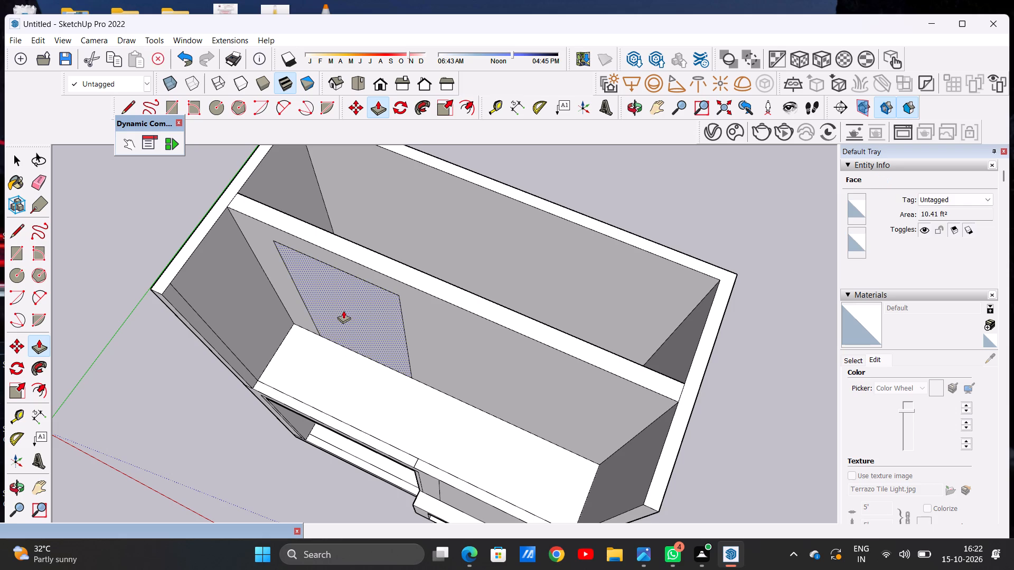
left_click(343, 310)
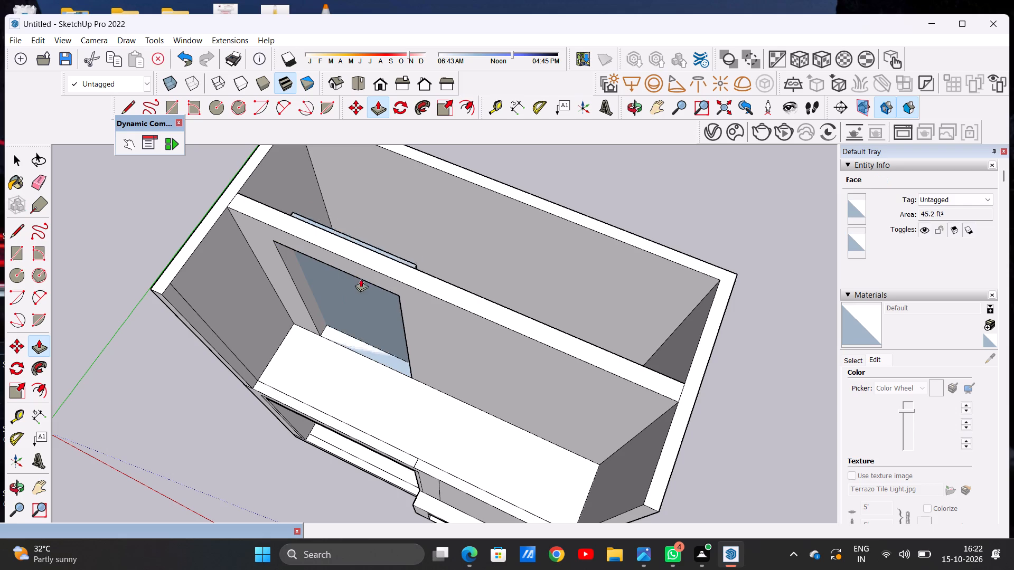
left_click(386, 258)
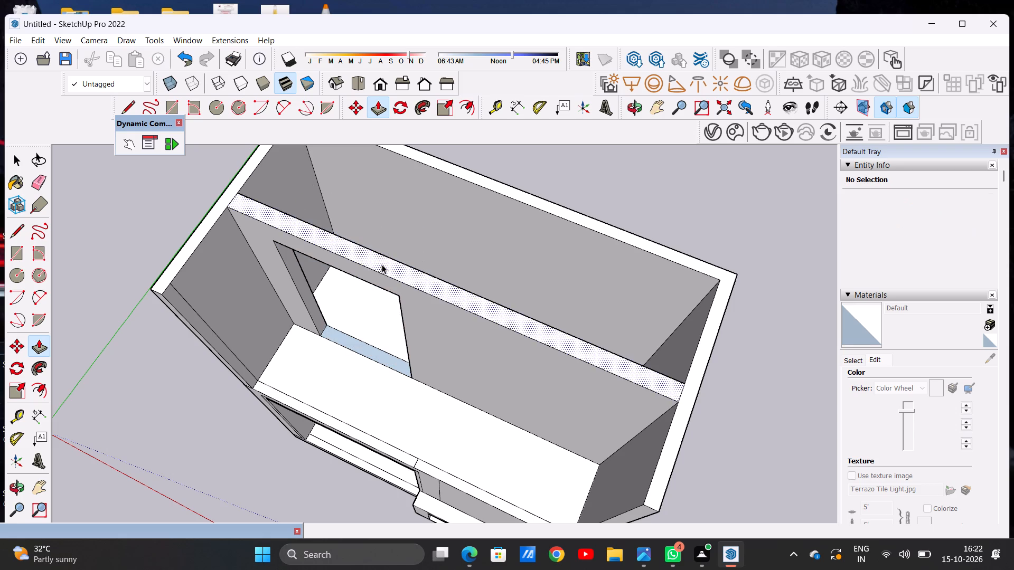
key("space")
Examine the door opening in the upper-floor partition from above and from the front.
scroll(379, 362, "down", 6)
middle_click_drag(418, 351, 498, 299)
scroll(403, 350, "up", 9)
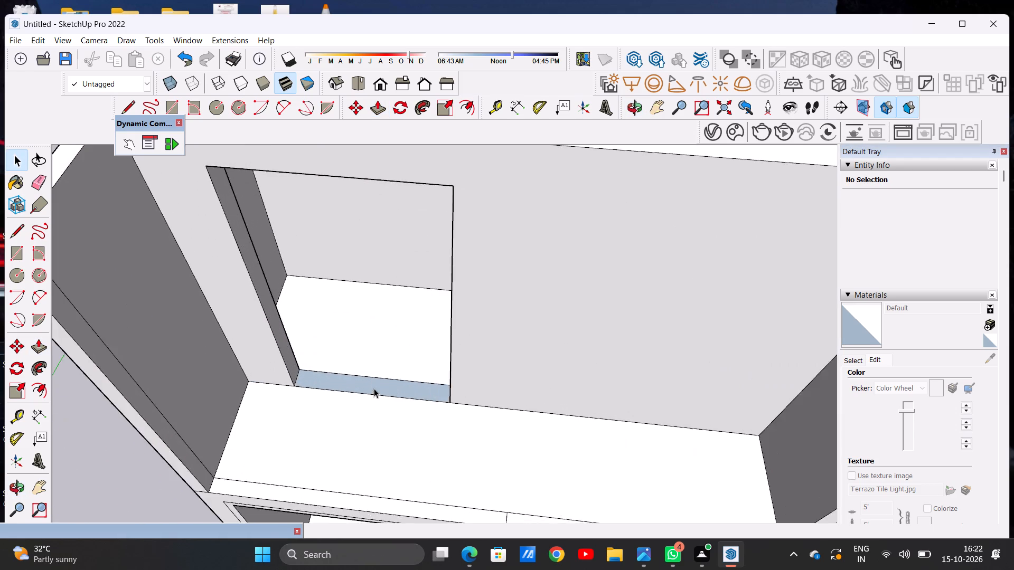
scroll(374, 388, "up", 5)
scroll(441, 373, "down", 13)
middle_click_drag(443, 386, 457, 284)
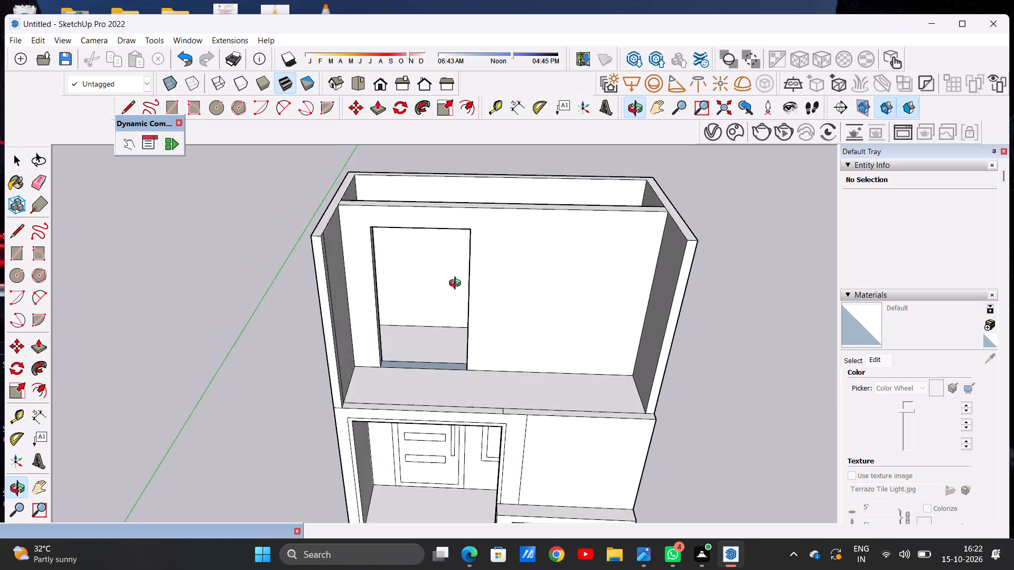
middle_click_drag(457, 284, 463, 234)
scroll(483, 201, "up", 2)
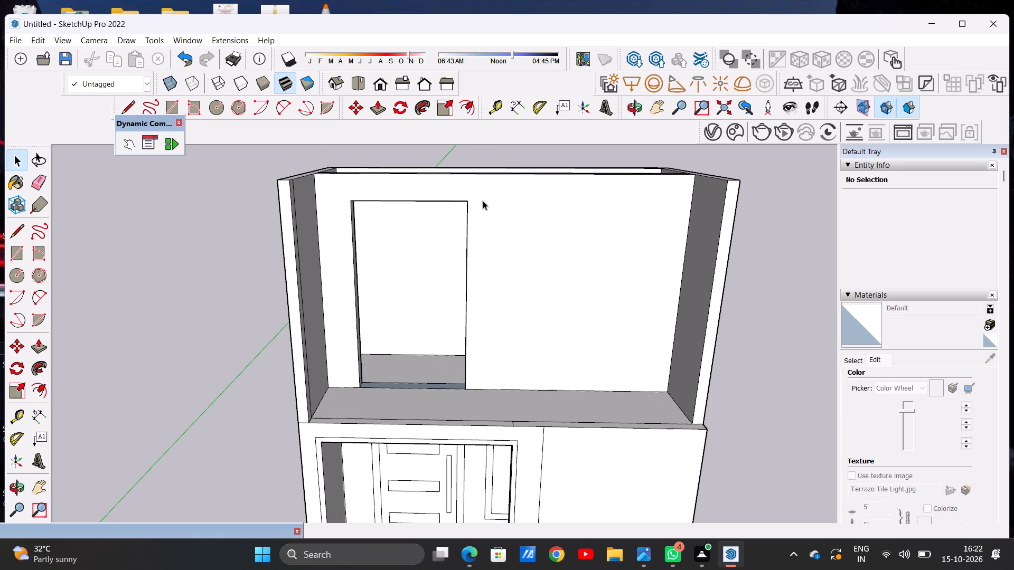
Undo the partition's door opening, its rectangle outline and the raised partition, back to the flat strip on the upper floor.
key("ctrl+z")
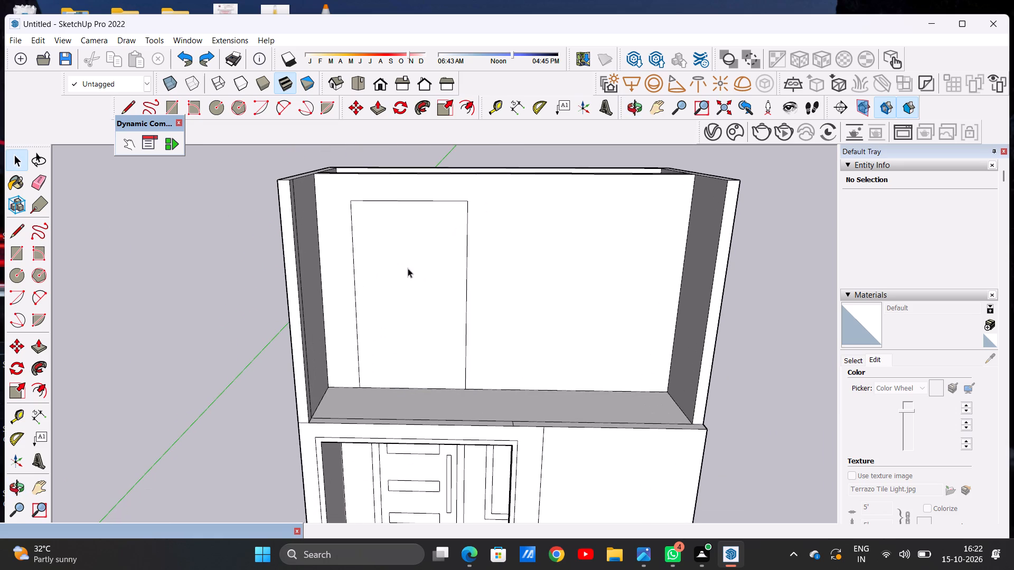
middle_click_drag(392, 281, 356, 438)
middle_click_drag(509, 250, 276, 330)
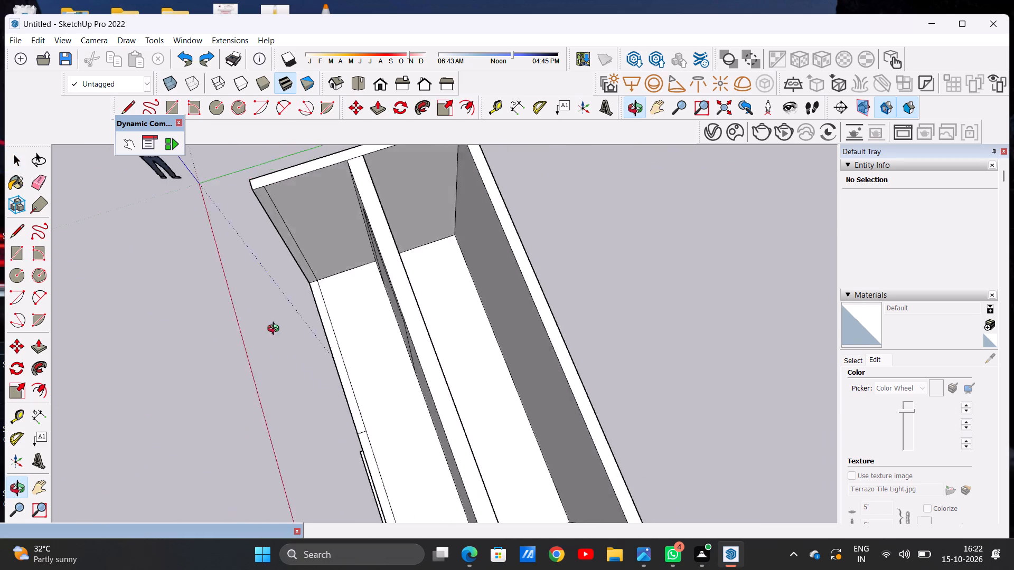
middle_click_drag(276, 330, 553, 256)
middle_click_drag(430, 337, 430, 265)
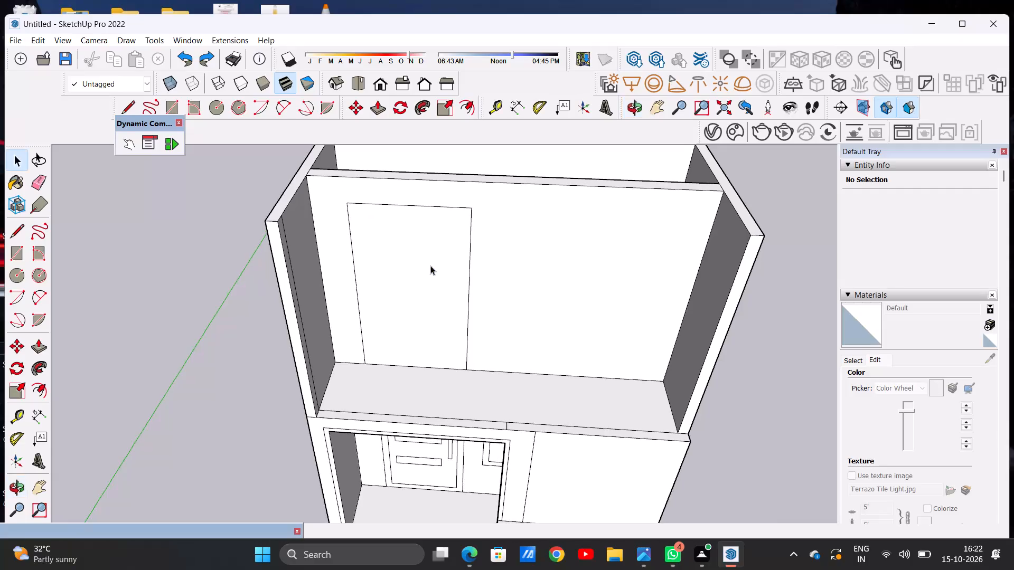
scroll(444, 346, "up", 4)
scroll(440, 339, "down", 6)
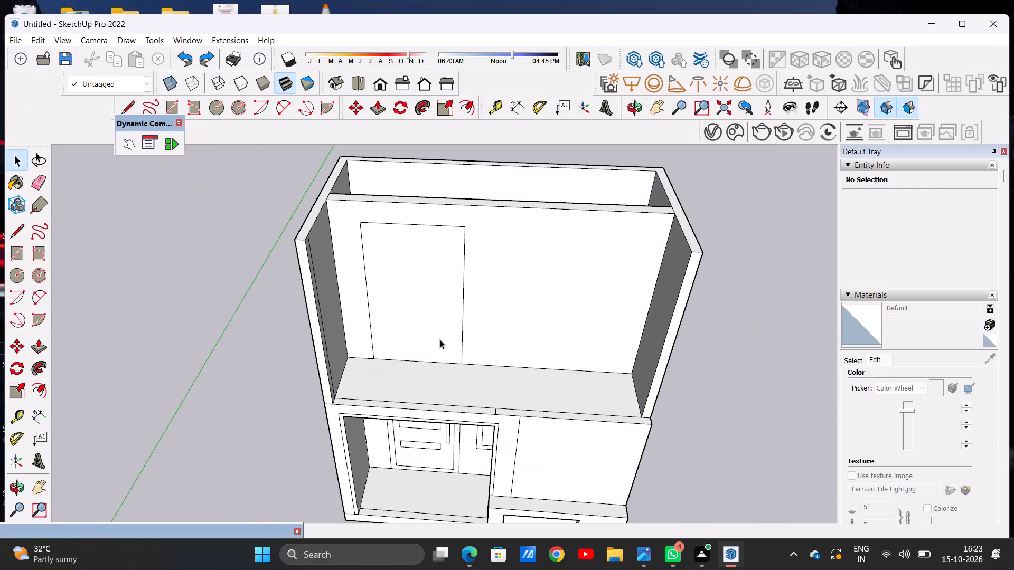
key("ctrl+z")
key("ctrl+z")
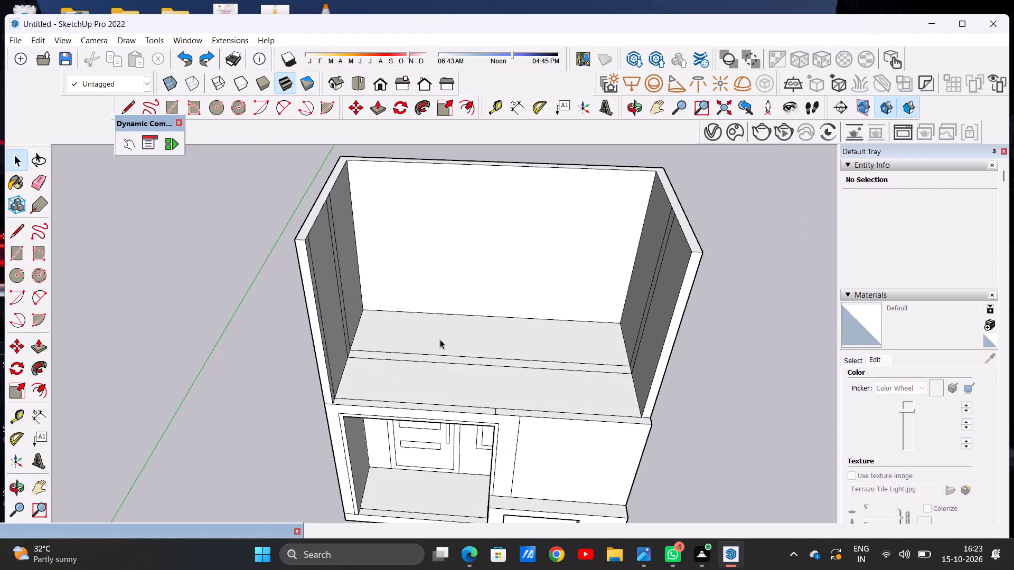
Push/Pull the flat cross strip on the upper floor up level with the side wall tops to form the partition.
scroll(652, 368, "up", 3)
scroll(599, 357, "up", 3)
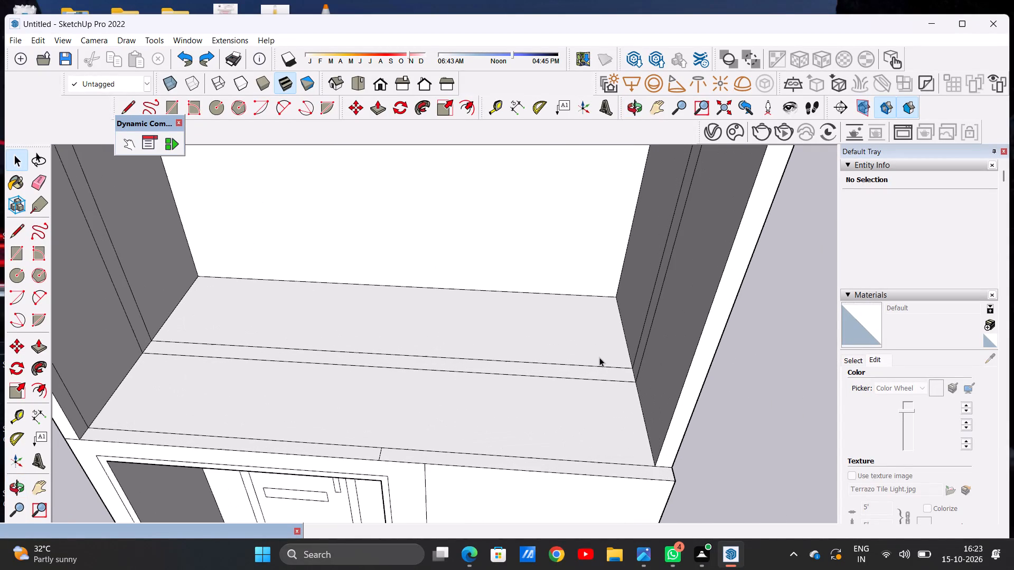
key("p")
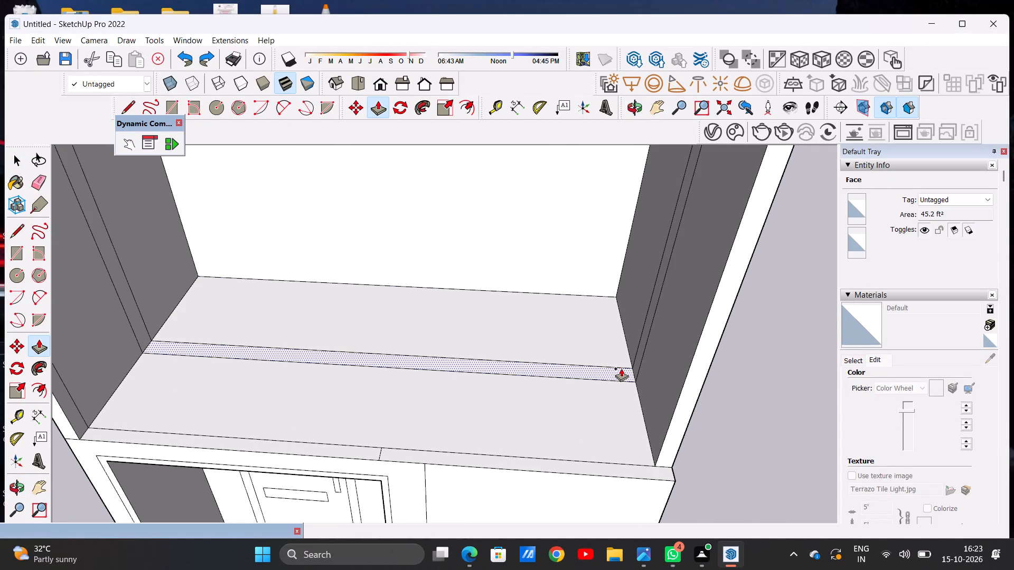
left_click(621, 368)
scroll(626, 330, "down", 12)
scroll(652, 242, "up", 7)
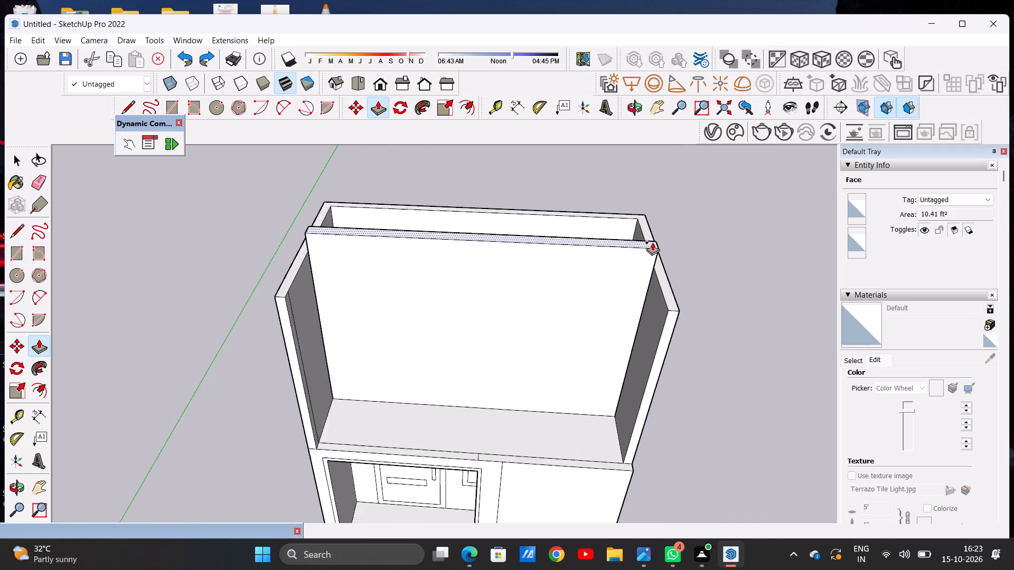
scroll(652, 242, "up", 6)
left_click(656, 297)
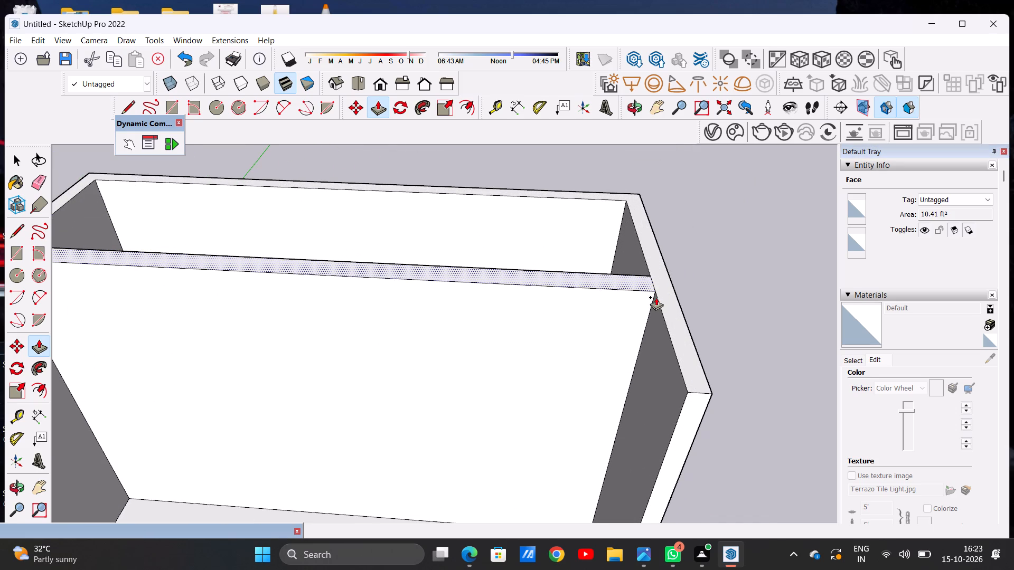
key("space")
scroll(610, 348, "down", 7)
middle_click_drag(529, 358, 548, 228)
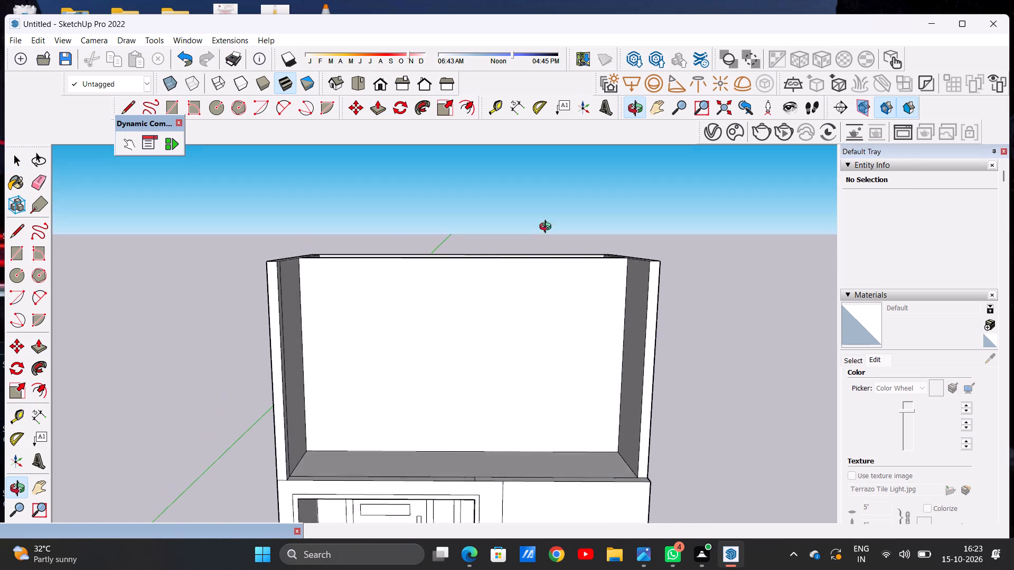
Draw a tall door-sized rectangle on the front face of the upper-floor partition, standing on the floor near the side wall.
middle_click_drag(548, 228, 548, 225)
scroll(364, 386, "up", 1)
key("r")
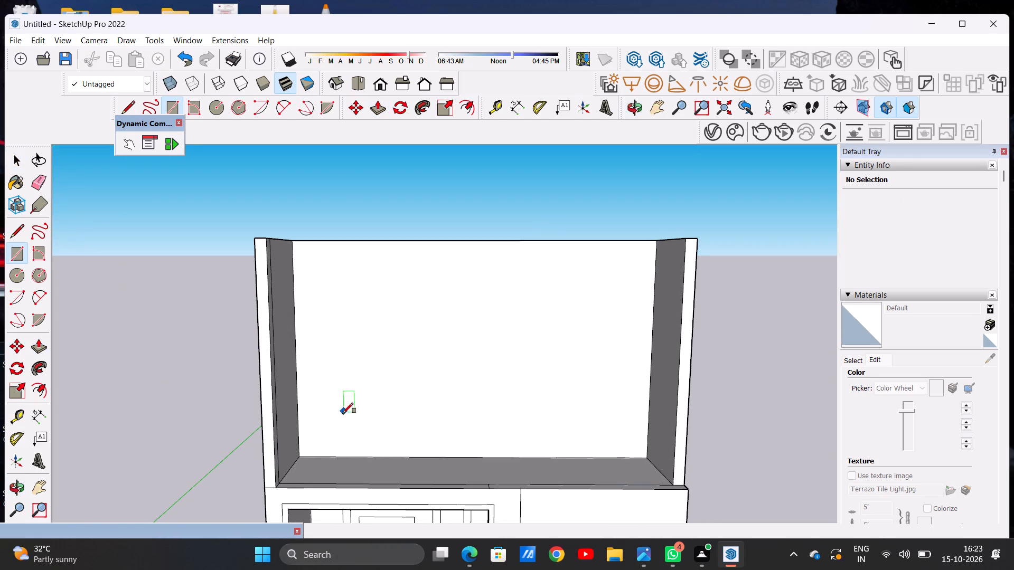
left_click(335, 454)
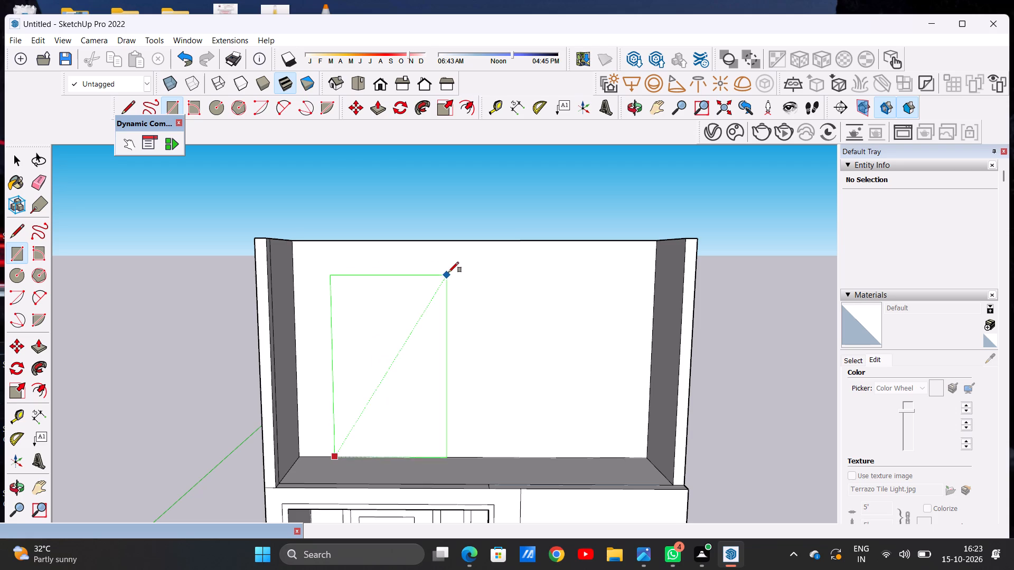
left_click(440, 272)
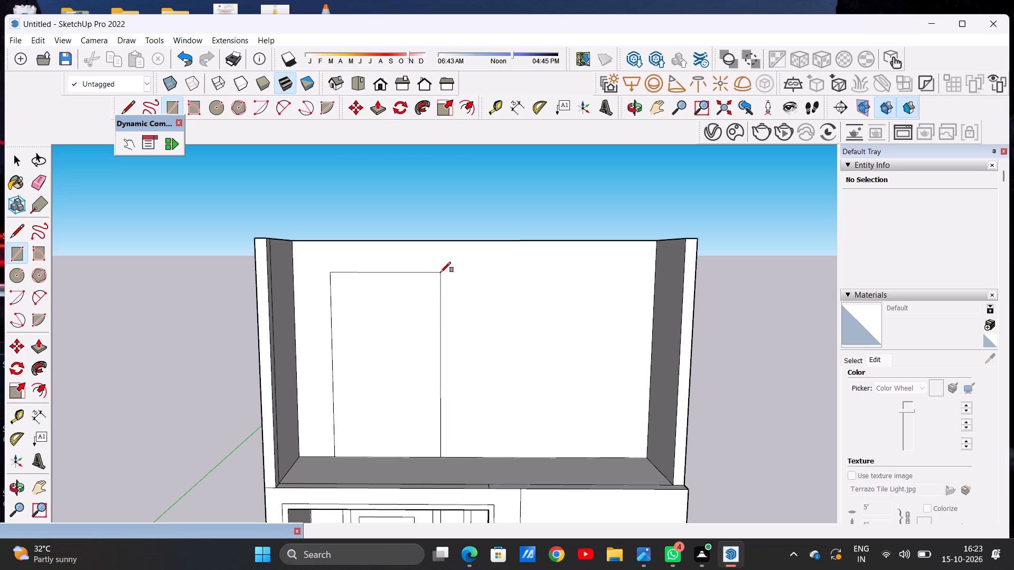
key("space")
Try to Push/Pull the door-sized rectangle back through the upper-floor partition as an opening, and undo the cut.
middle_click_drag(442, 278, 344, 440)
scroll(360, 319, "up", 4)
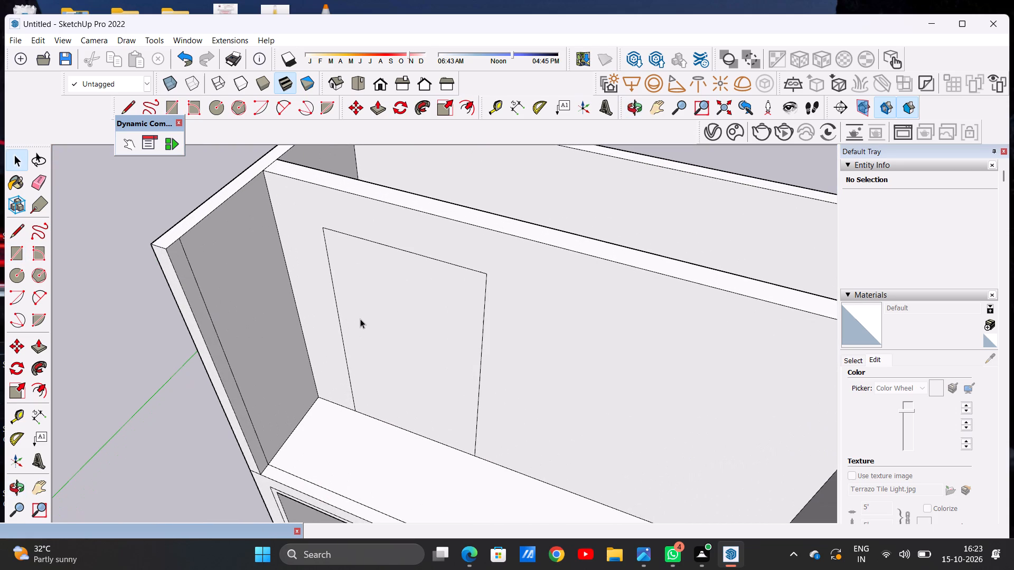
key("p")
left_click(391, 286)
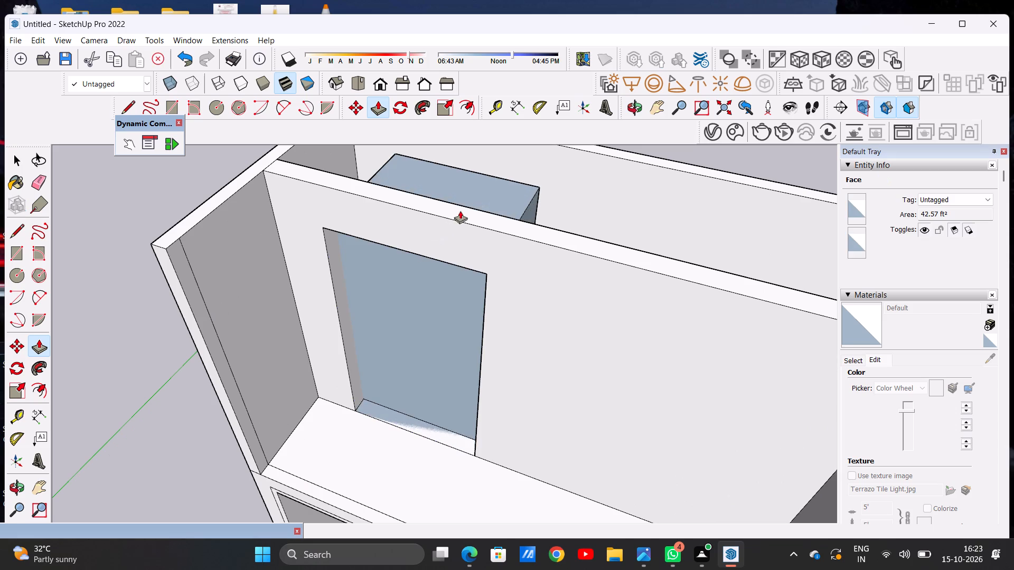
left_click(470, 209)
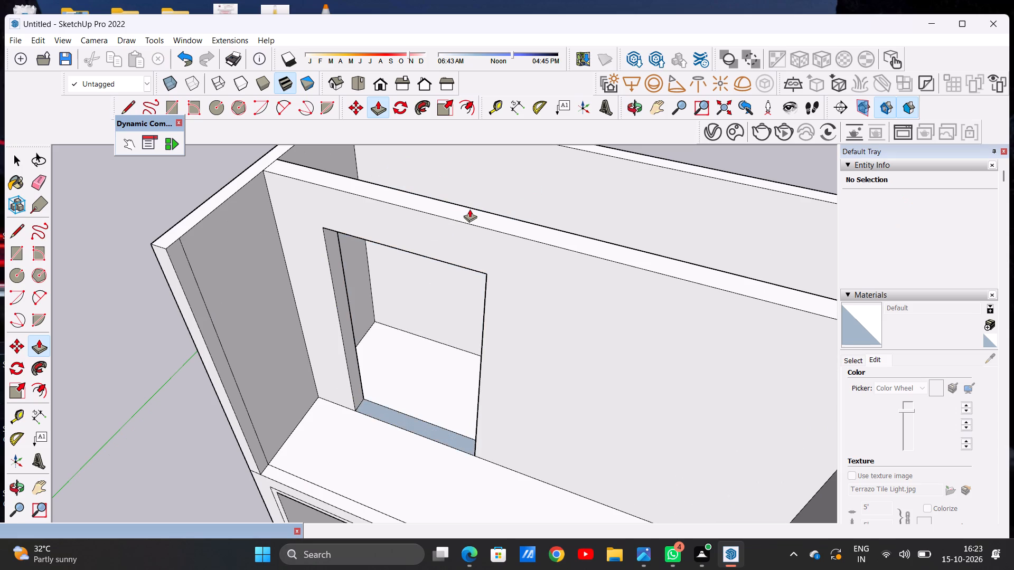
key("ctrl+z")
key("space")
Offset the door rectangle on the upper-floor partition slightly inward to outline the door frame.
scroll(379, 395, "down", 3)
middle_click_drag(467, 364, 509, 329)
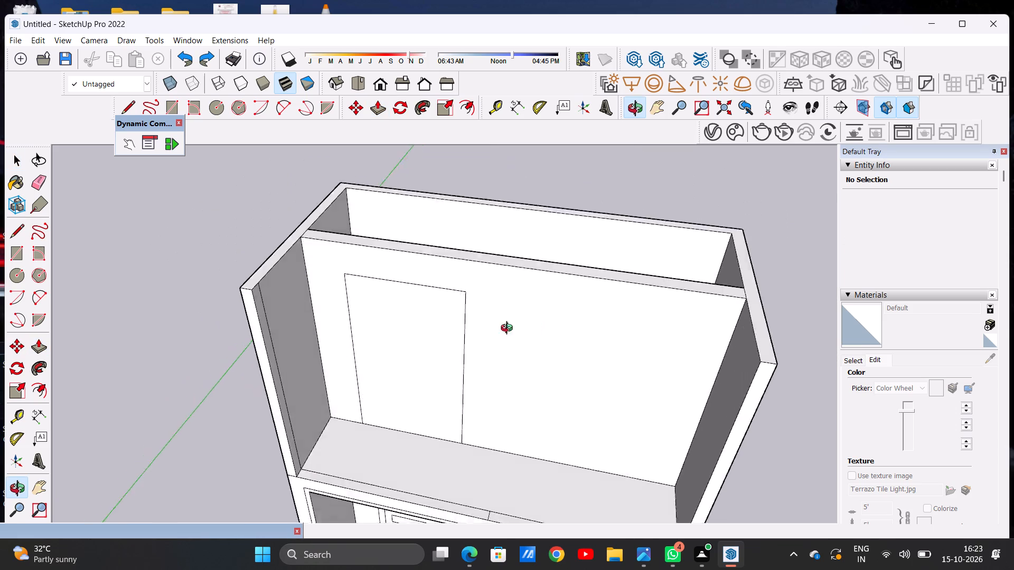
middle_click_drag(509, 329, 579, 247)
middle_click_drag(427, 380, 417, 338)
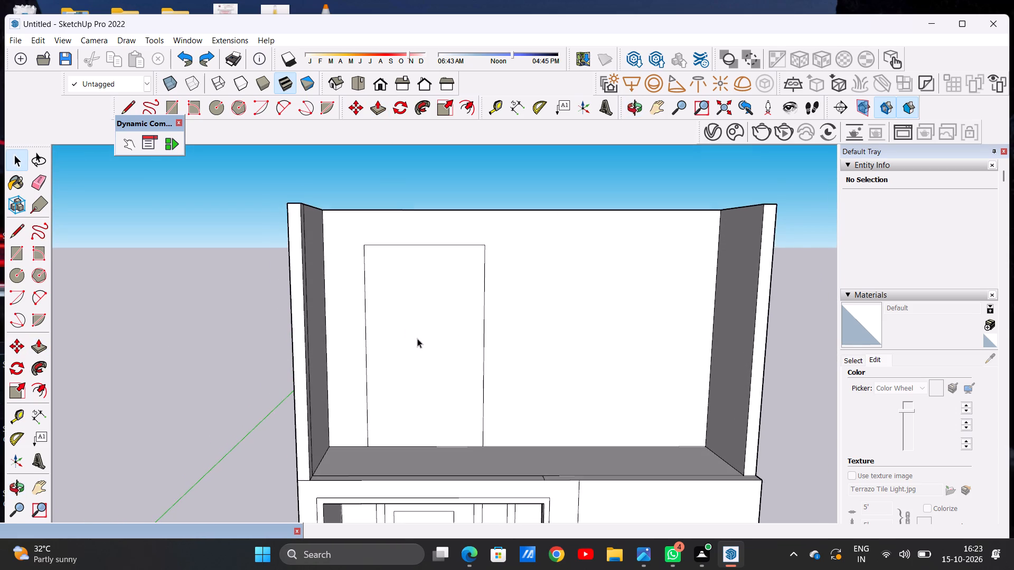
scroll(417, 338, "up", 2)
type("OF")
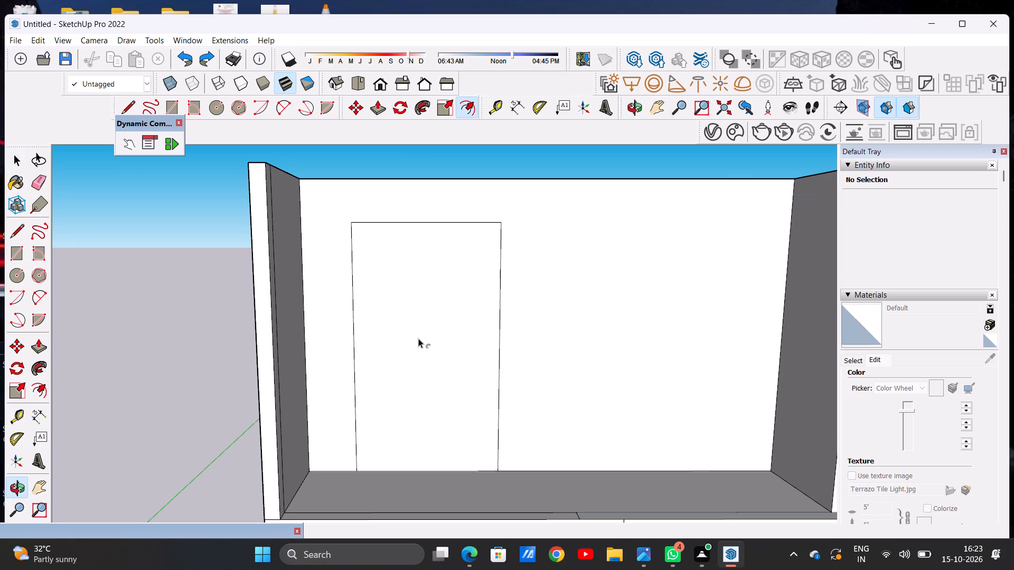
left_click(394, 239)
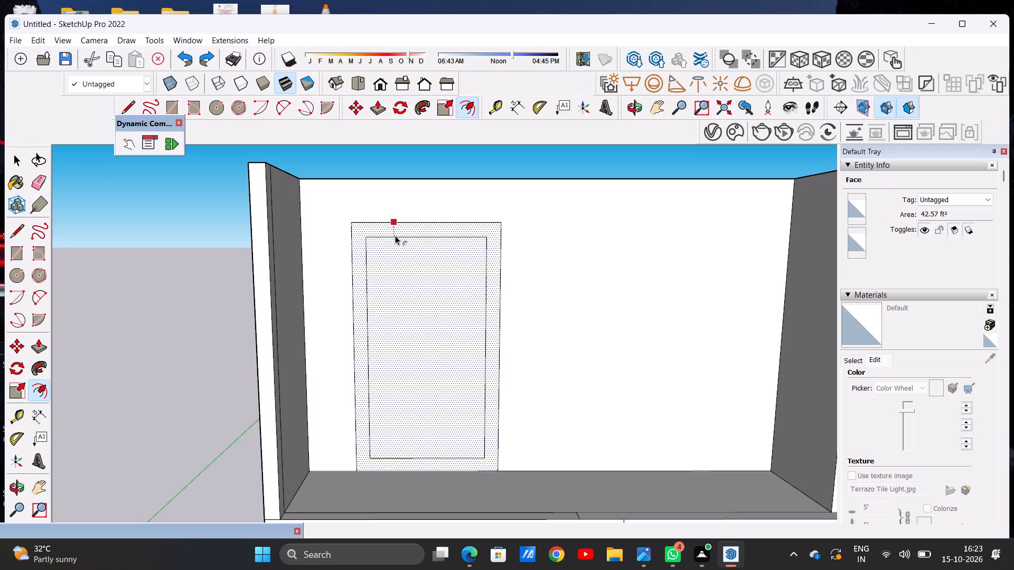
left_click(395, 234)
key("space")
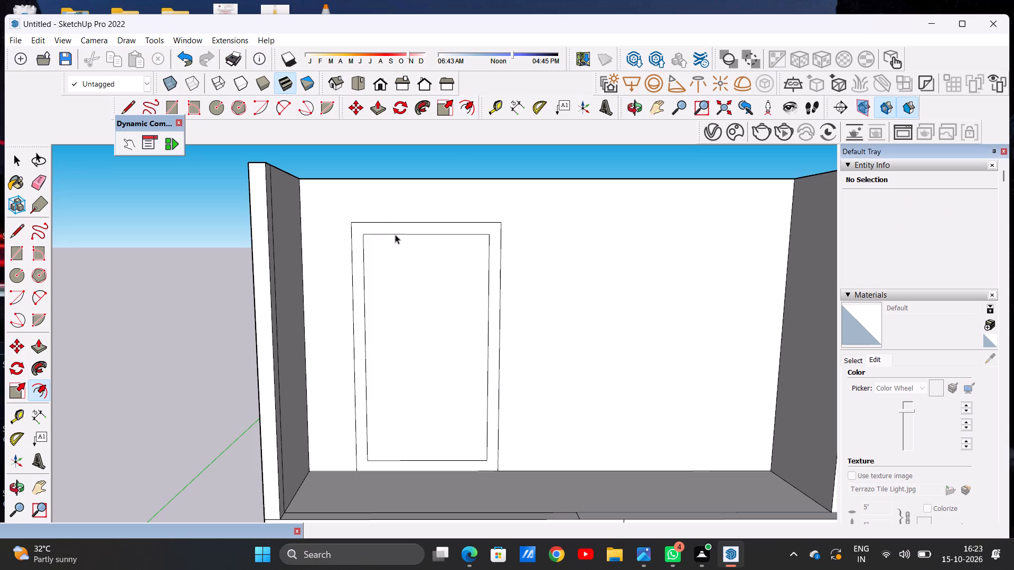
Draw a wide, short horizontal rectangle in the upper part of the upper-floor door's inner panel.
scroll(403, 272, "down", 5)
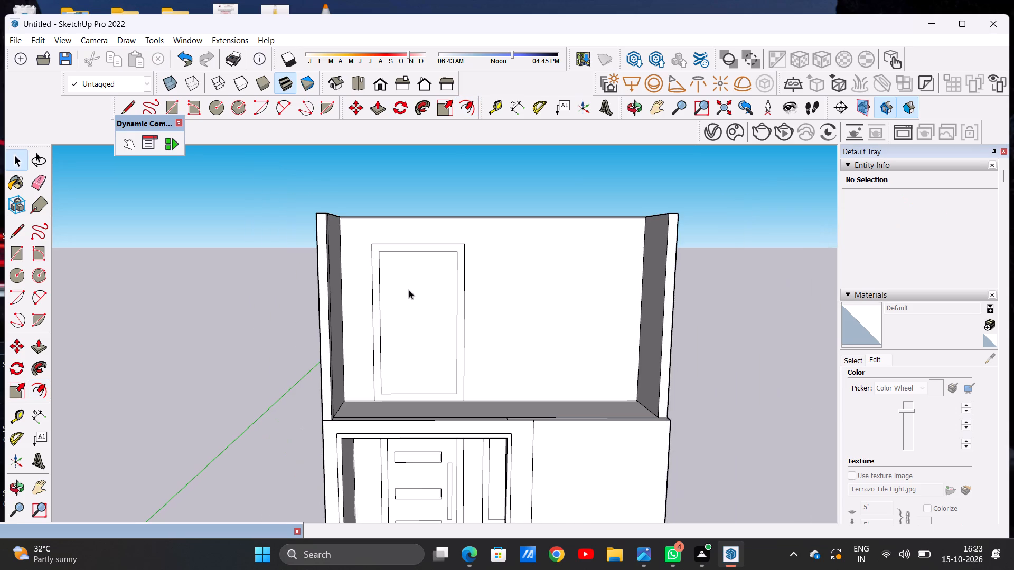
scroll(409, 290, "down", 1)
scroll(416, 351, "up", 4)
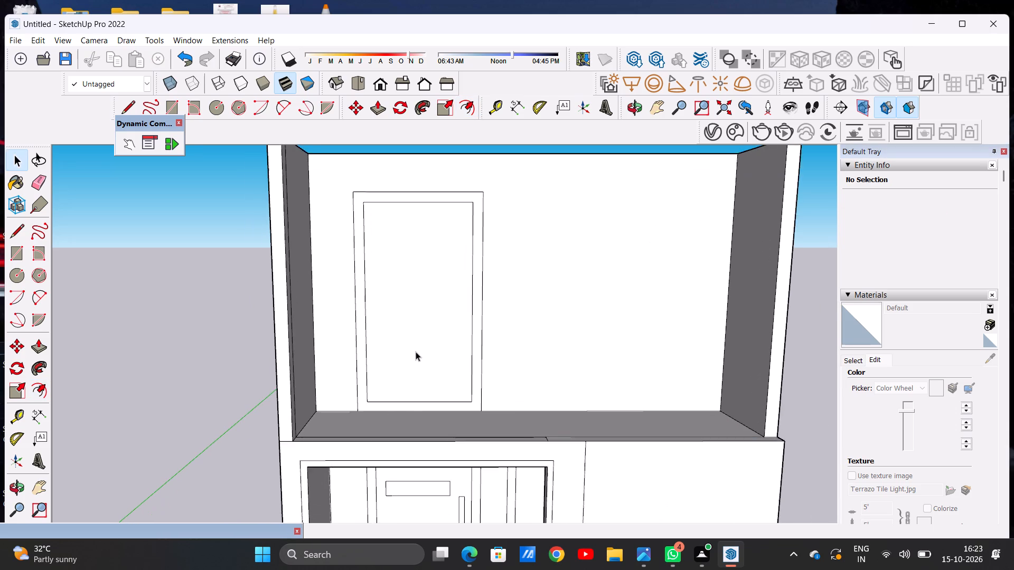
scroll(416, 351, "up", 1)
key("r")
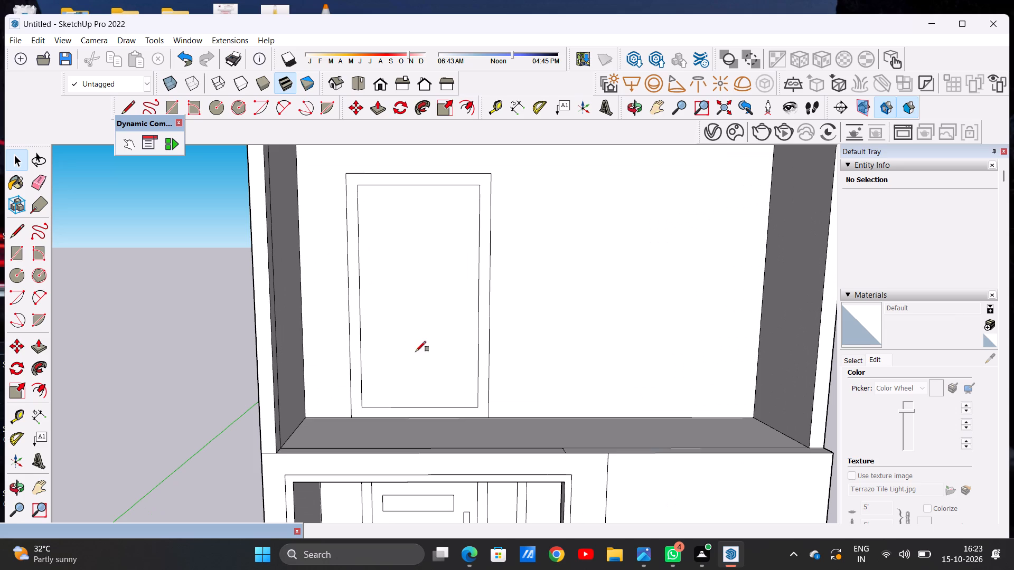
scroll(400, 244, "up", 2)
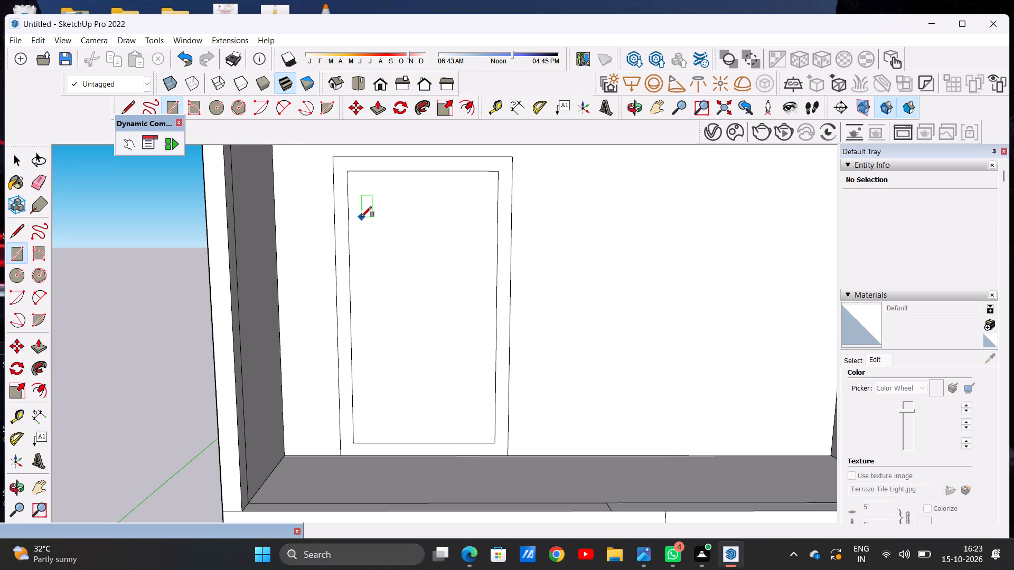
left_click(364, 226)
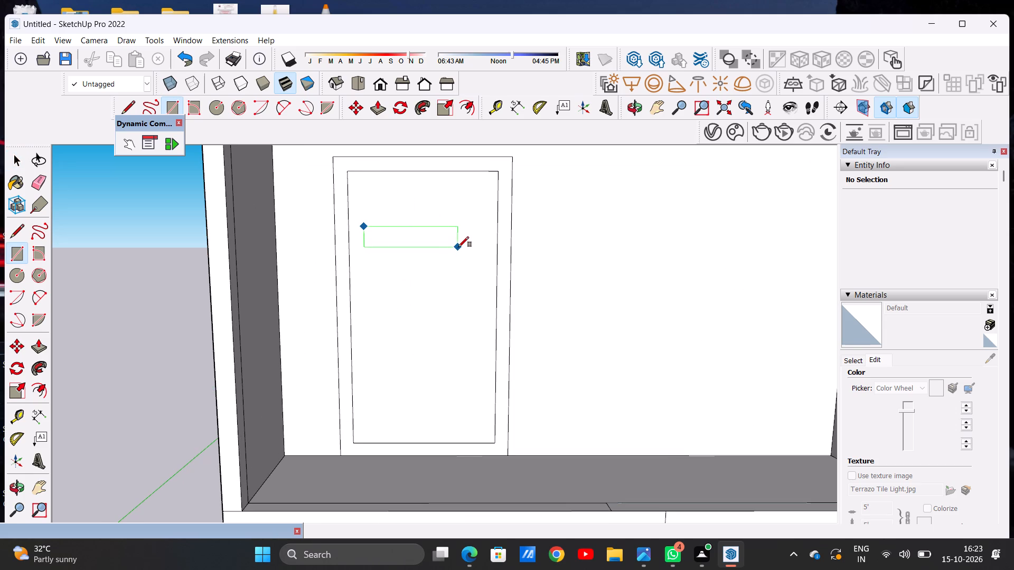
left_click(458, 247)
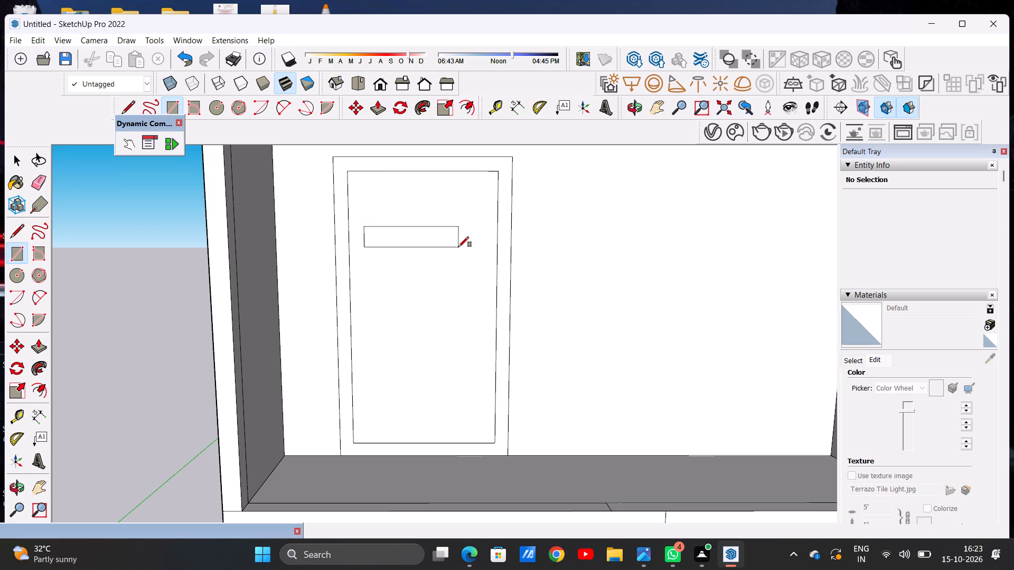
key("space")
Copy the horizontal rectangle straight down the door with Move, placing one copy low and another midway between them.
double_click(452, 235)
key("m")
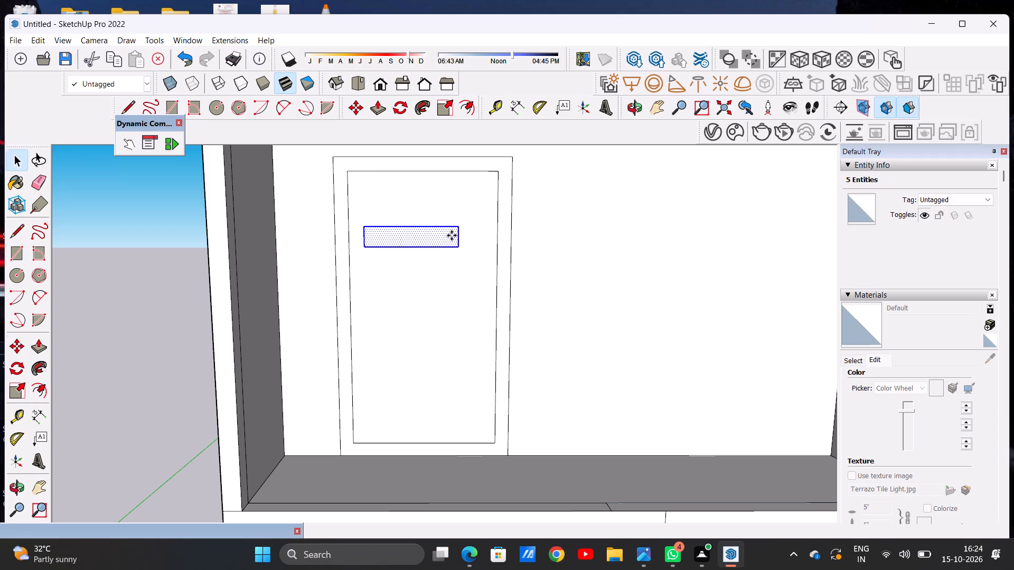
left_click(460, 248)
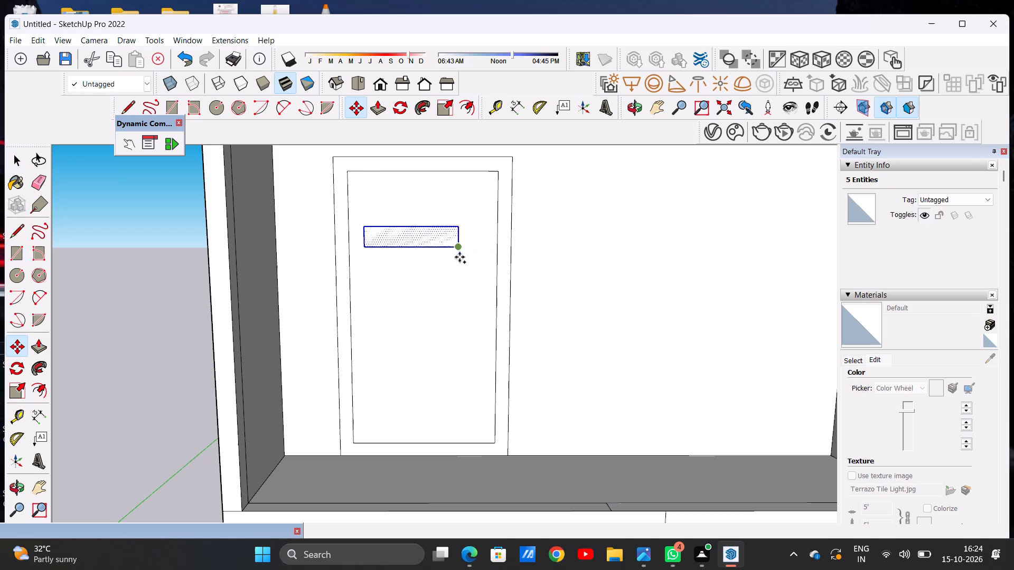
left_click(452, 381)
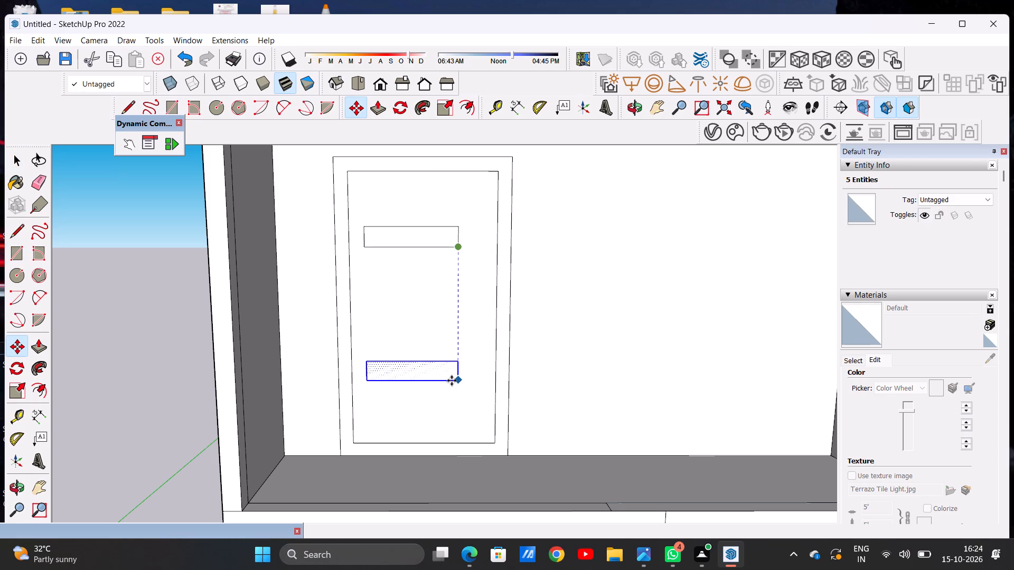
left_click(452, 381)
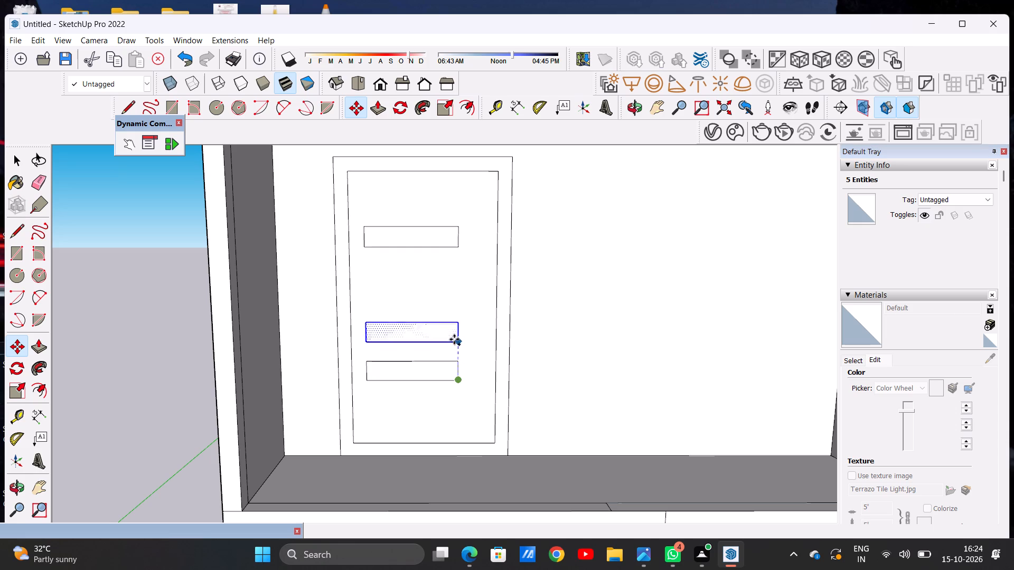
left_click(457, 316)
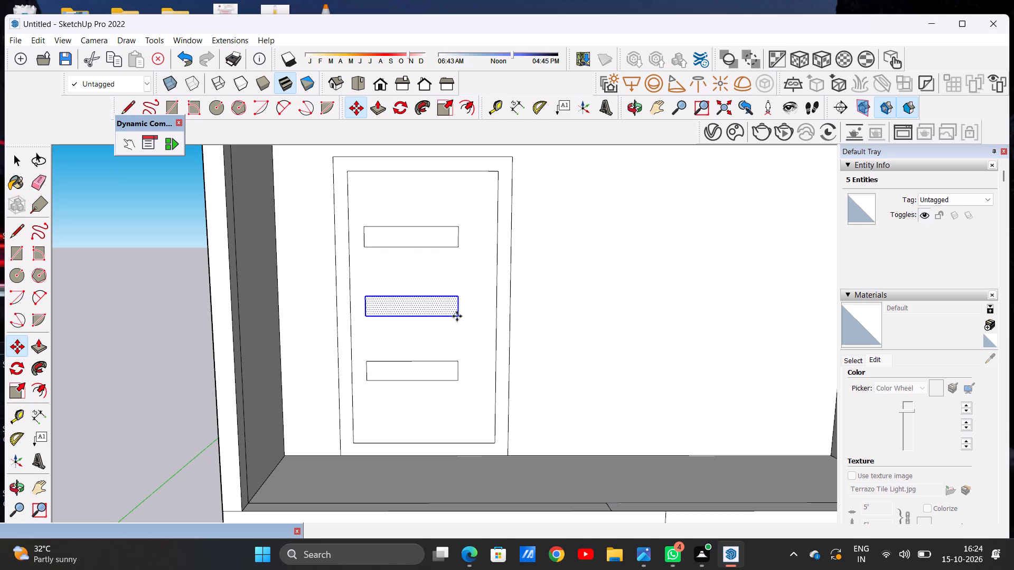
key("space")
left_click(199, 320)
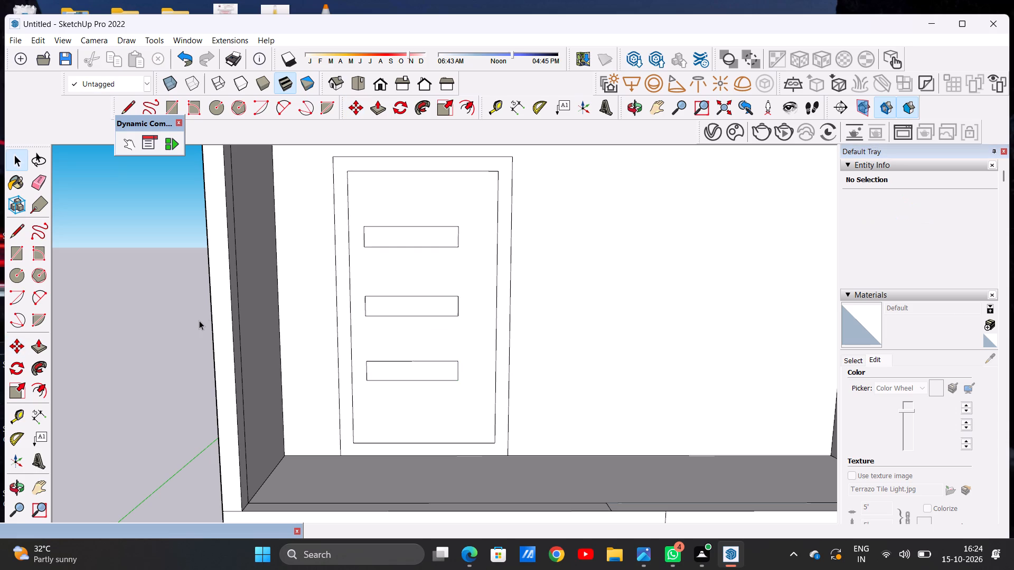
Draw a narrow vertical rectangle beside the three horizontal panels as the upper-floor door's handle.
key("r")
scroll(376, 322, "down", 7)
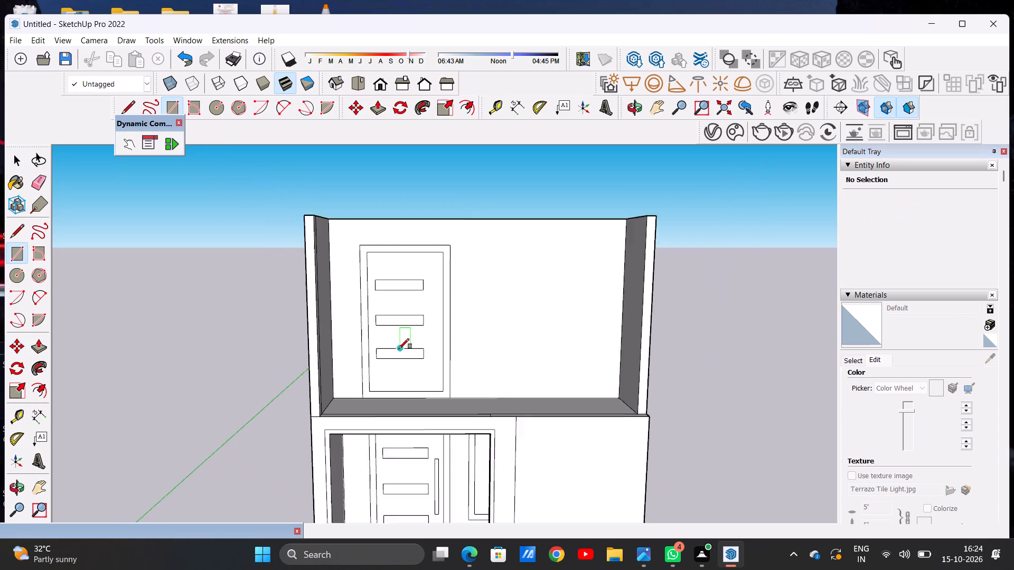
scroll(399, 349, "down", 2)
scroll(433, 303, "up", 11)
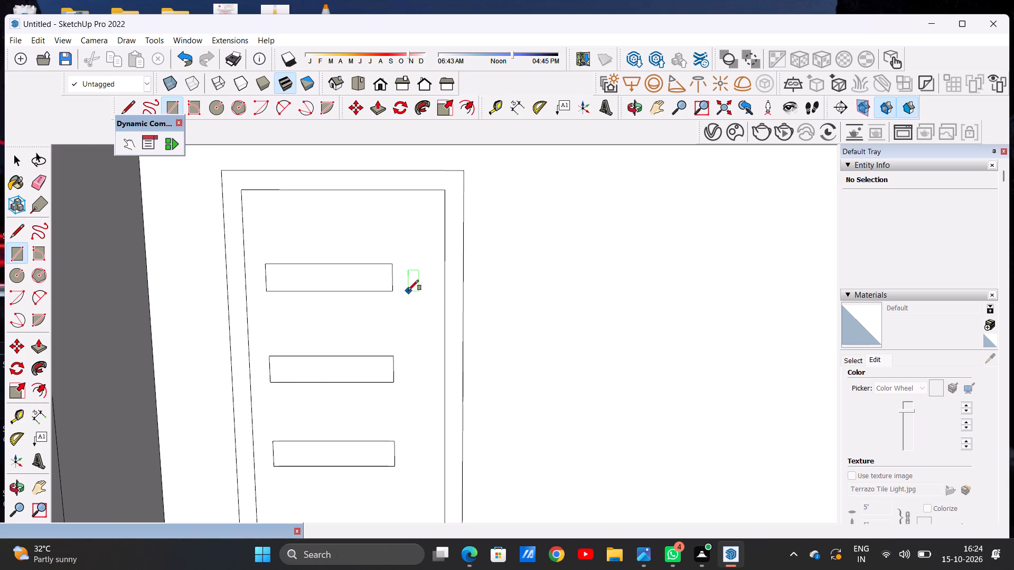
left_click(411, 292)
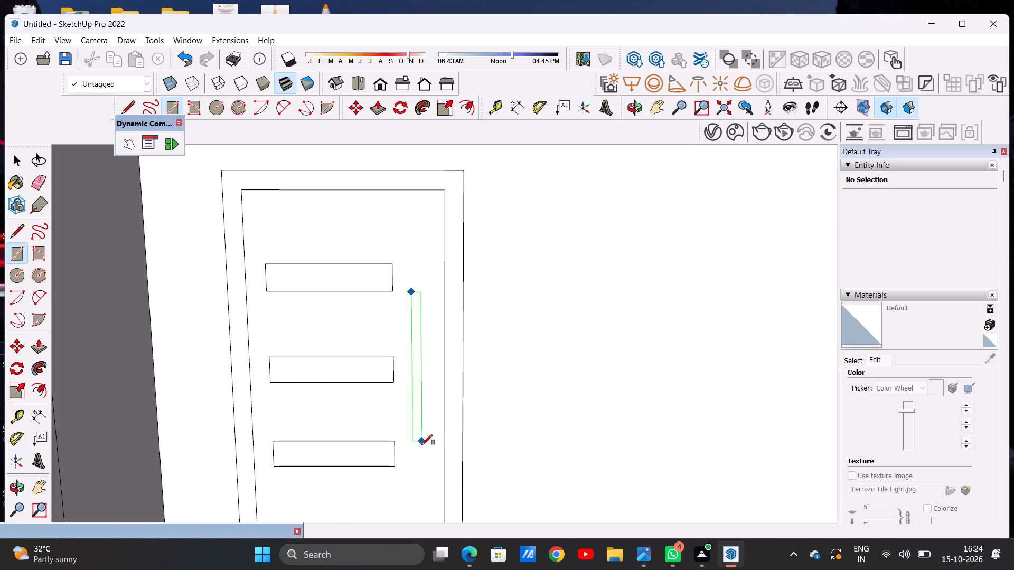
left_click(422, 461)
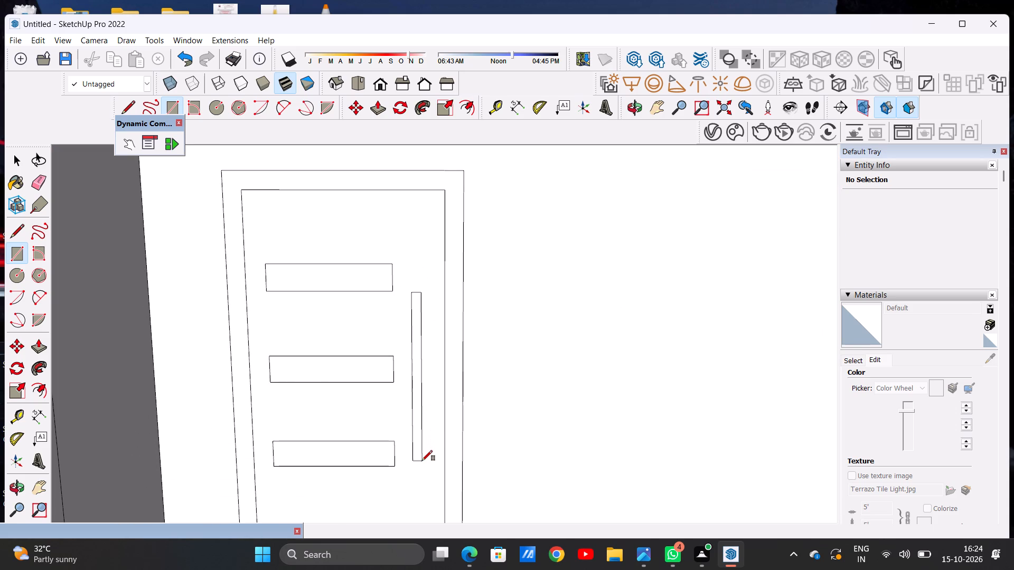
key("space")
Examine the whole house front and the lower-floor entrance recess, including its panelled door and the framed, divided window beside it.
scroll(389, 375, "down", 15)
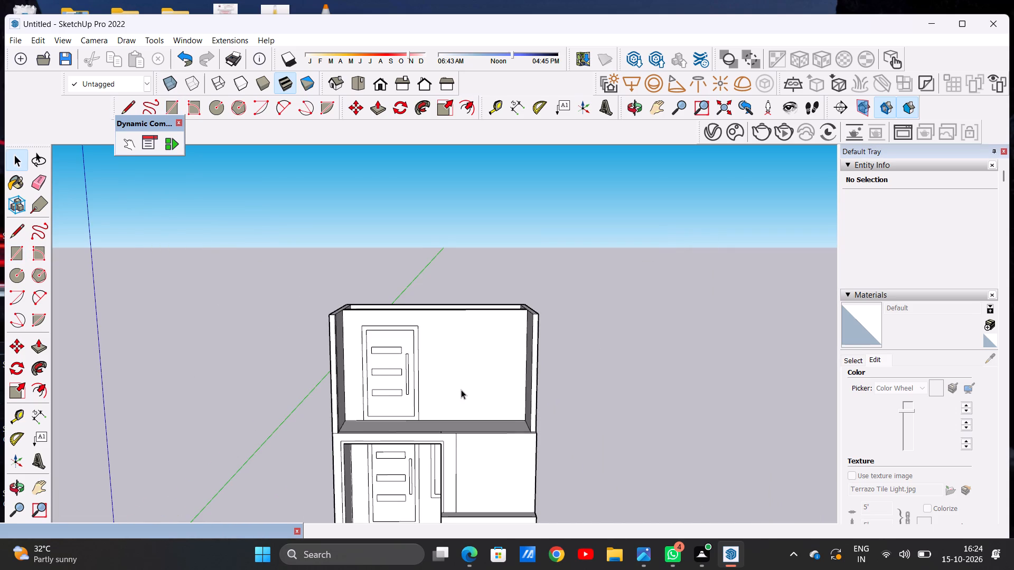
scroll(472, 394, "down", 3)
scroll(478, 392, "up", 6)
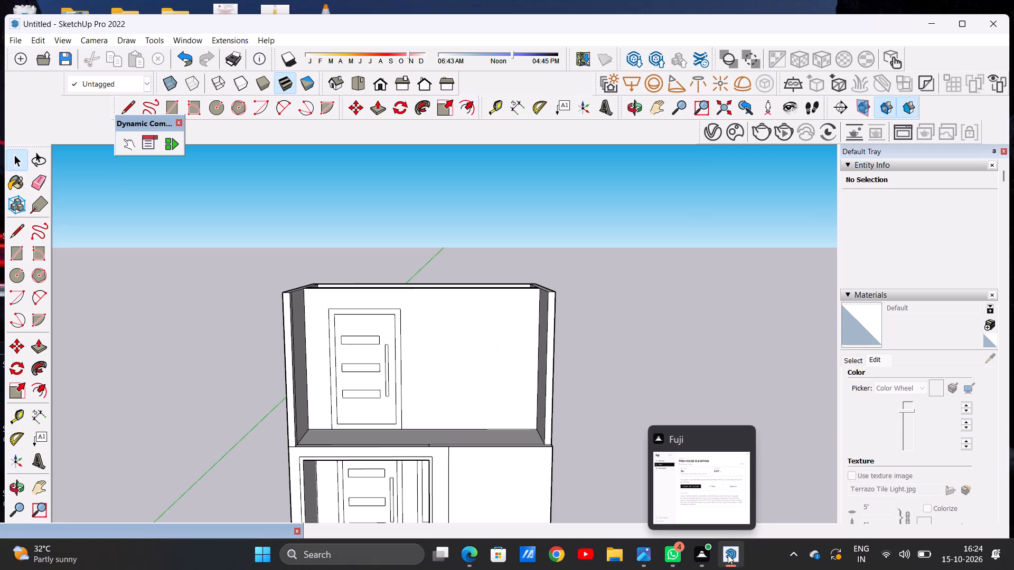
left_click(705, 492)
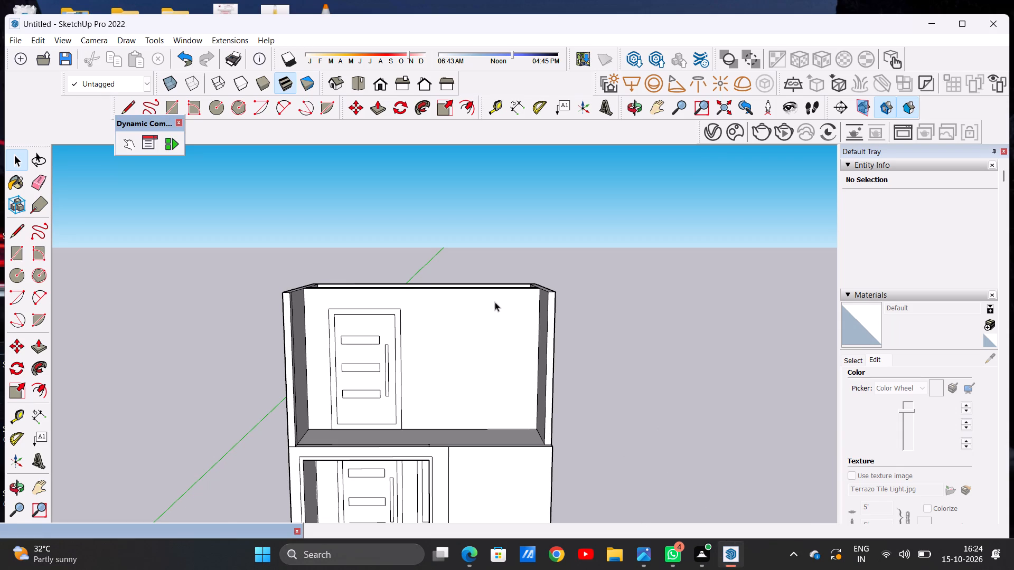
scroll(495, 302, "down", 7)
middle_click_drag(575, 343, 547, 377)
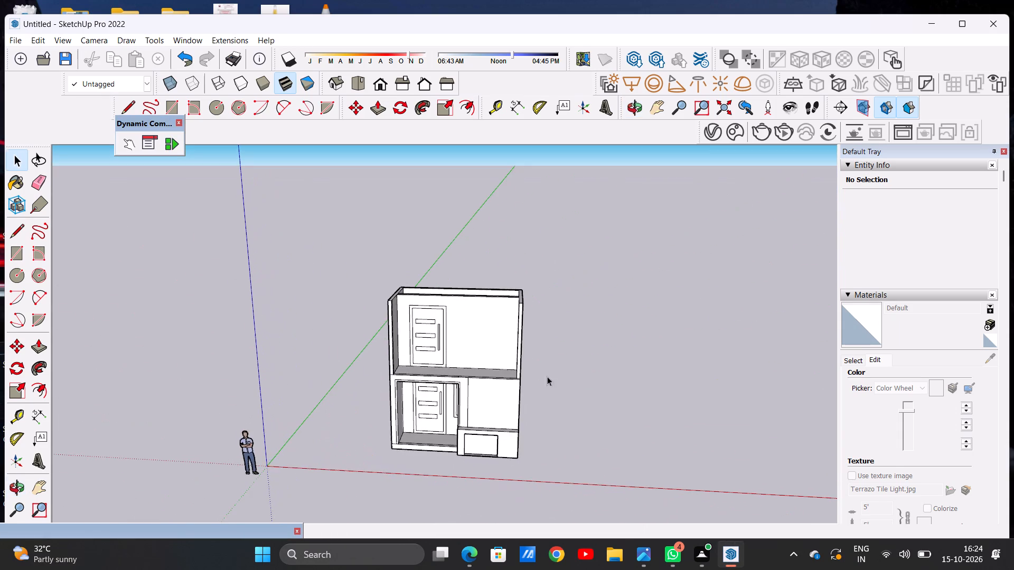
middle_click_drag(321, 375, 332, 355)
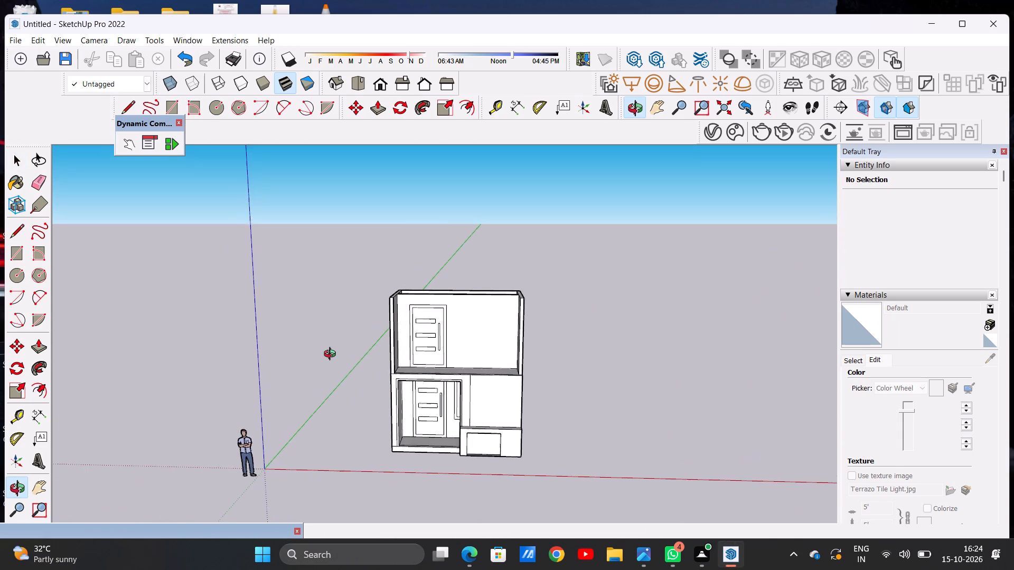
middle_click_drag(332, 355, 332, 349)
scroll(430, 343, "up", 4)
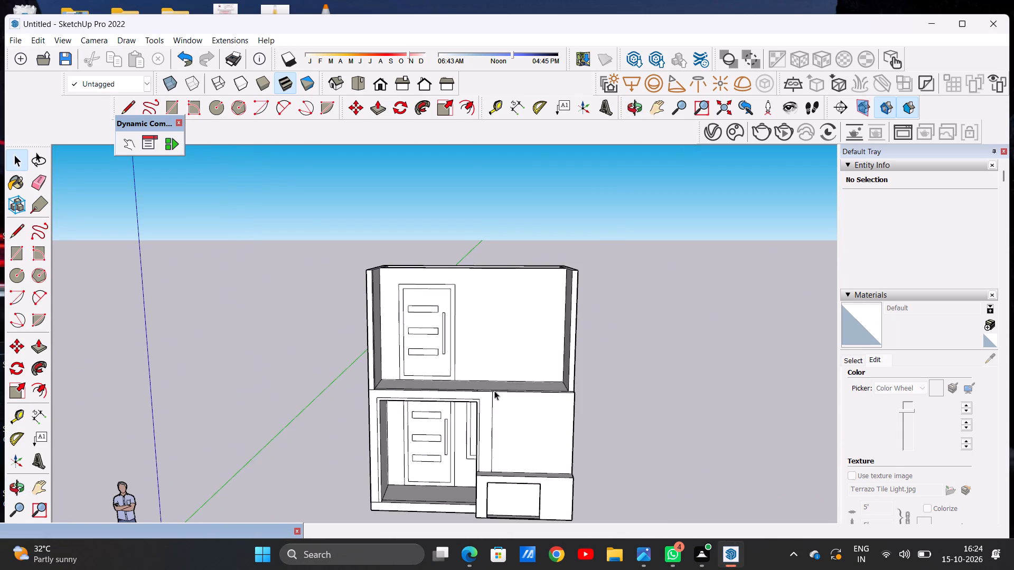
scroll(530, 418, "up", 6)
middle_click_drag(325, 455, 547, 447)
scroll(468, 442, "up", 14)
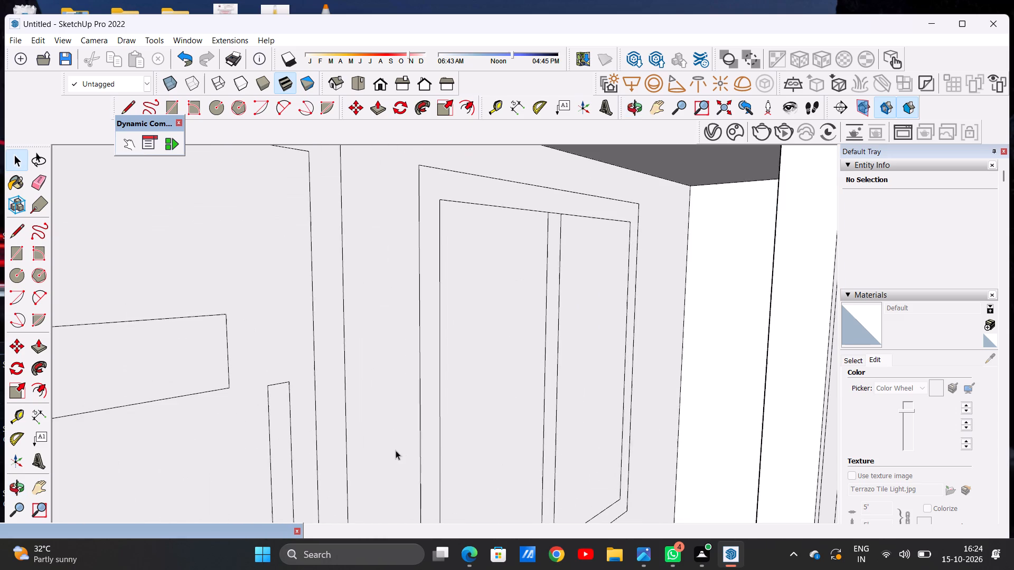
scroll(646, 448, "up", 6)
middle_click_drag(559, 359, 631, 386)
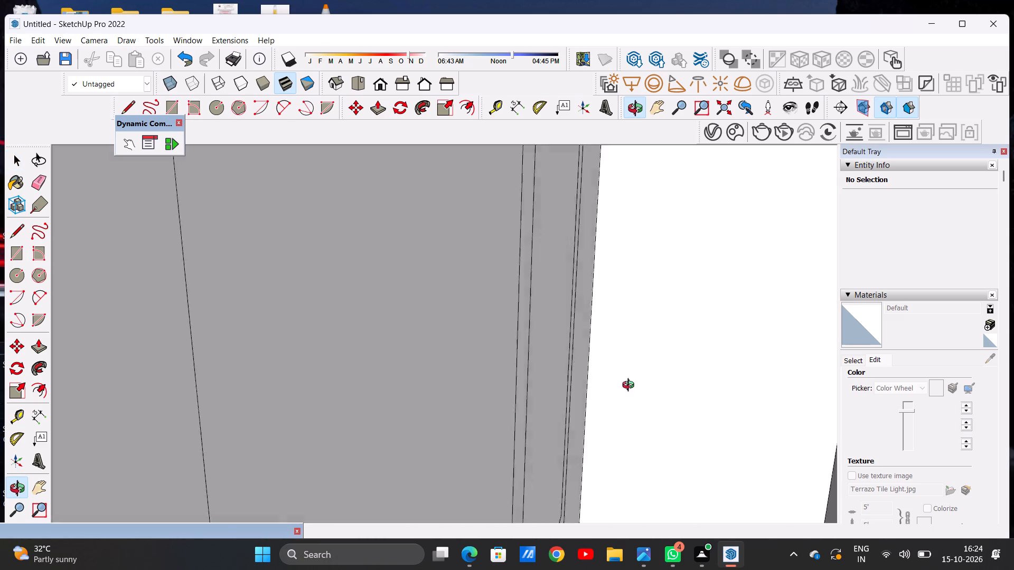
middle_click_drag(631, 386, 286, 382)
scroll(480, 389, "down", 20)
scroll(480, 389, "down", 4)
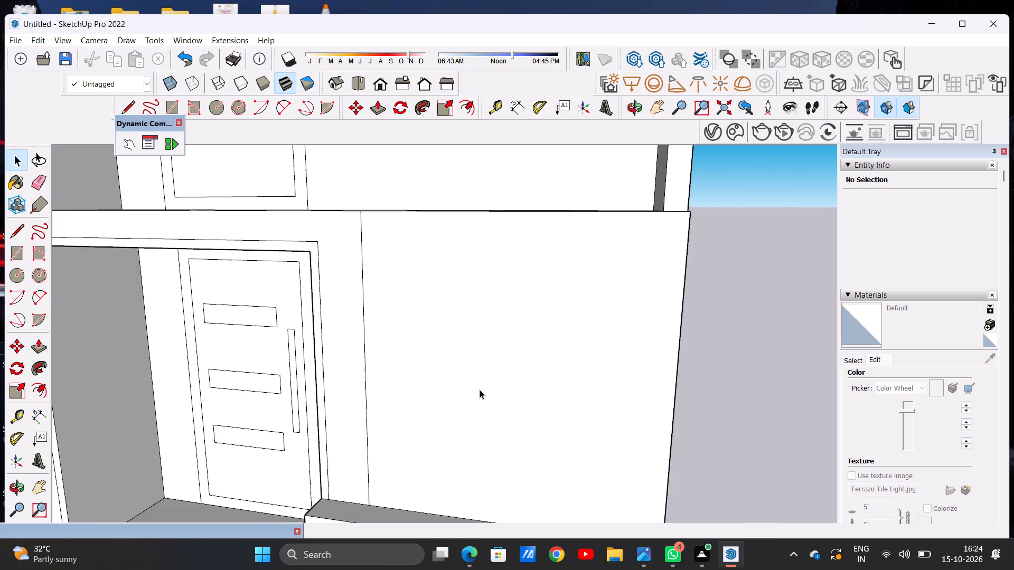
scroll(480, 389, "down", 20)
scroll(480, 389, "down", 2)
scroll(449, 327, "up", 7)
middle_click_drag(467, 379, 541, 432)
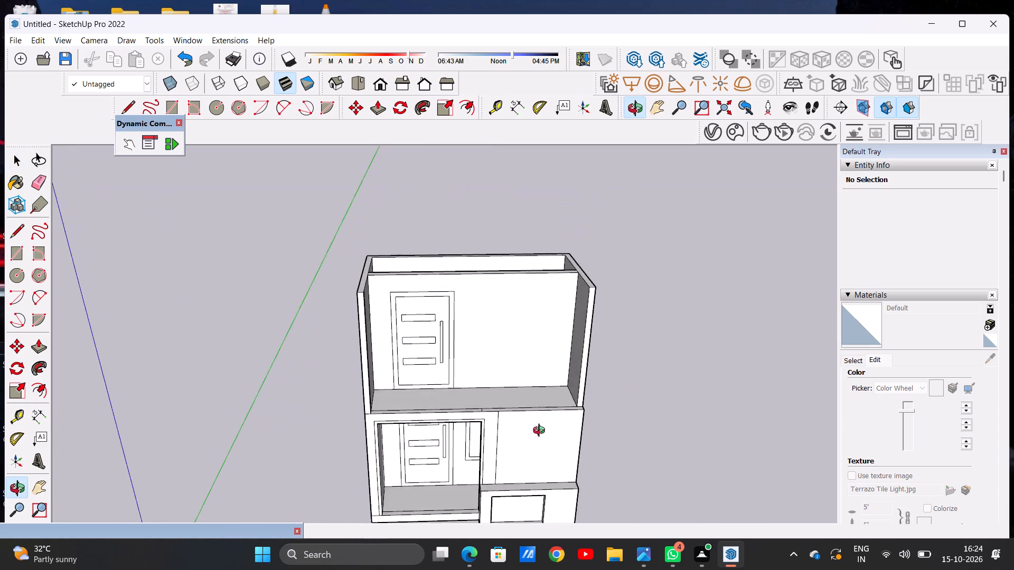
middle_click_drag(541, 432, 534, 376)
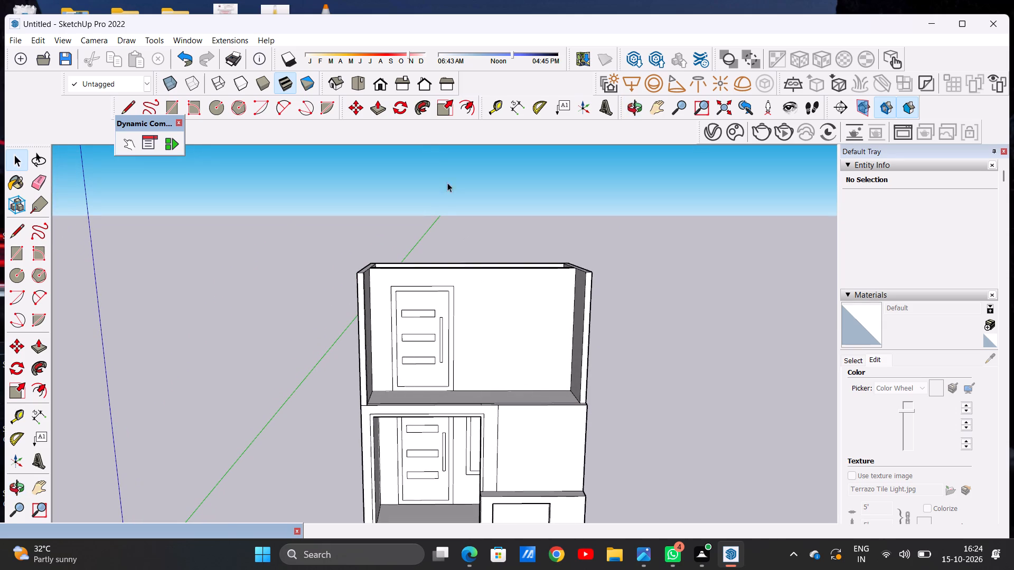
Draw a roughly square window rectangle of about 33 ft² on the upper-floor partition, to the right of the panelled door.
left_click(379, 77)
scroll(461, 231, "up", 3)
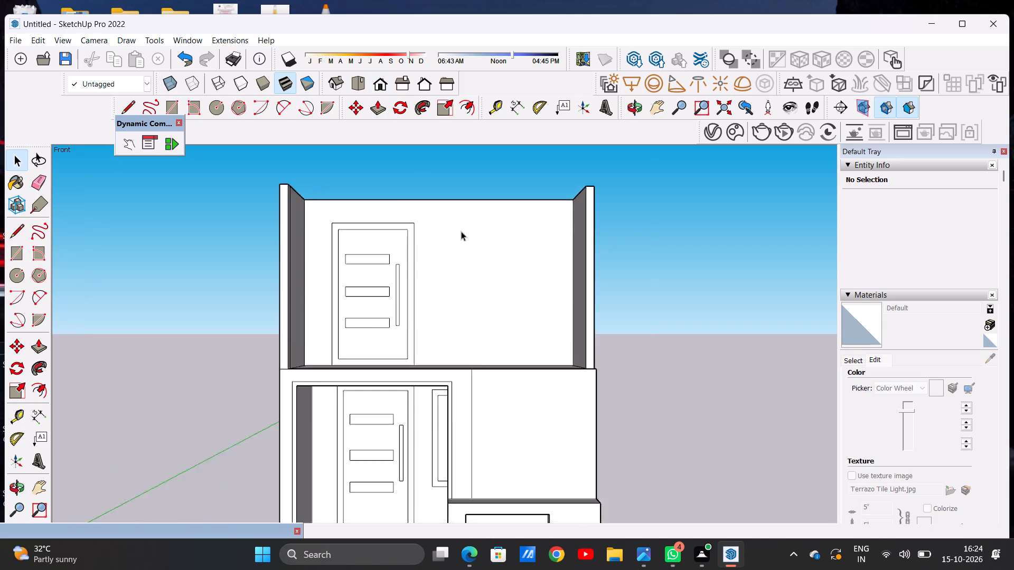
scroll(461, 231, "up", 3)
key("r")
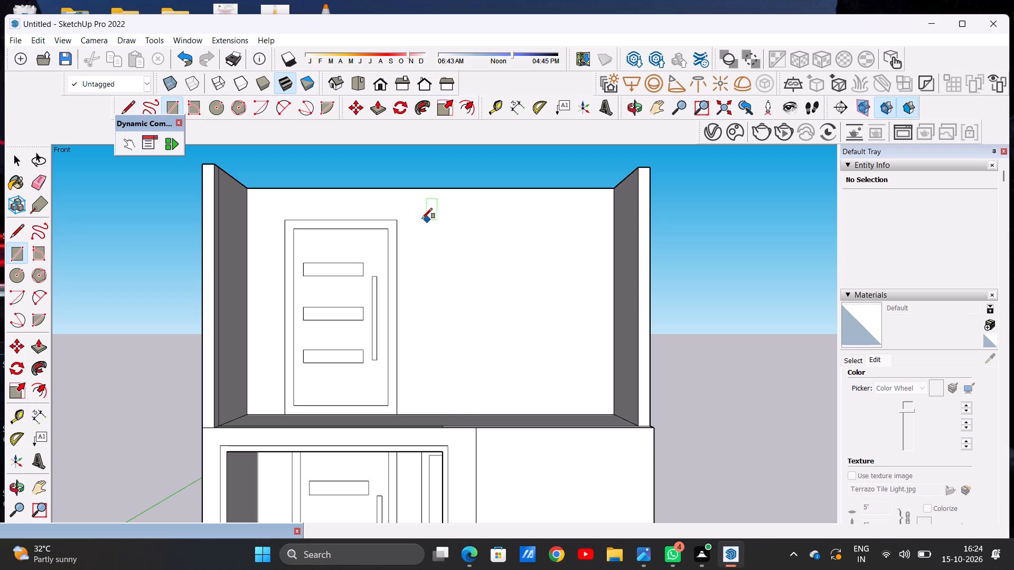
left_click(424, 220)
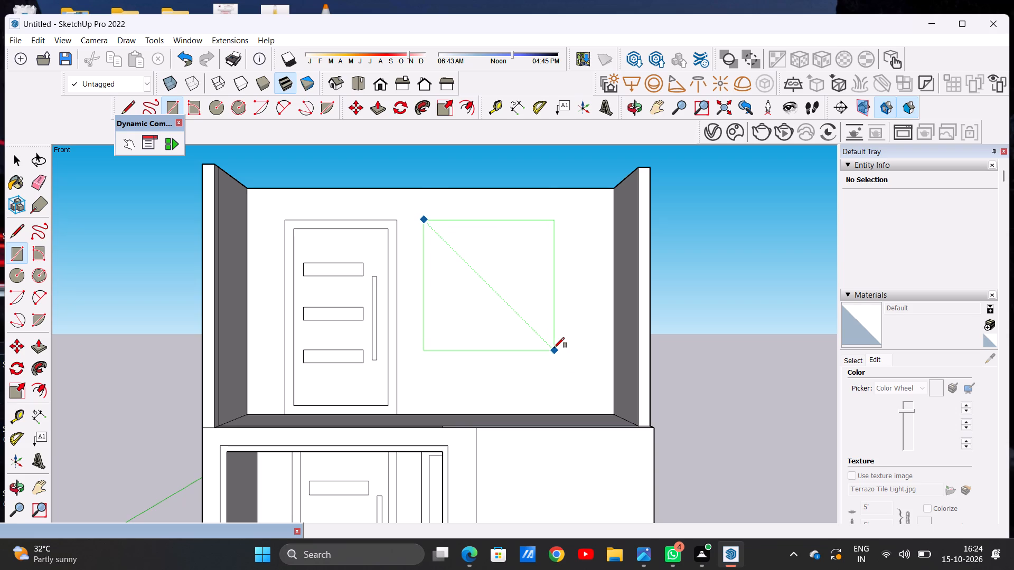
left_click(554, 348)
key("space")
Push/Pull the window rectangle back through the upper-floor partition's full thickness to cut an opening.
middle_click_drag(530, 324, 530, 344)
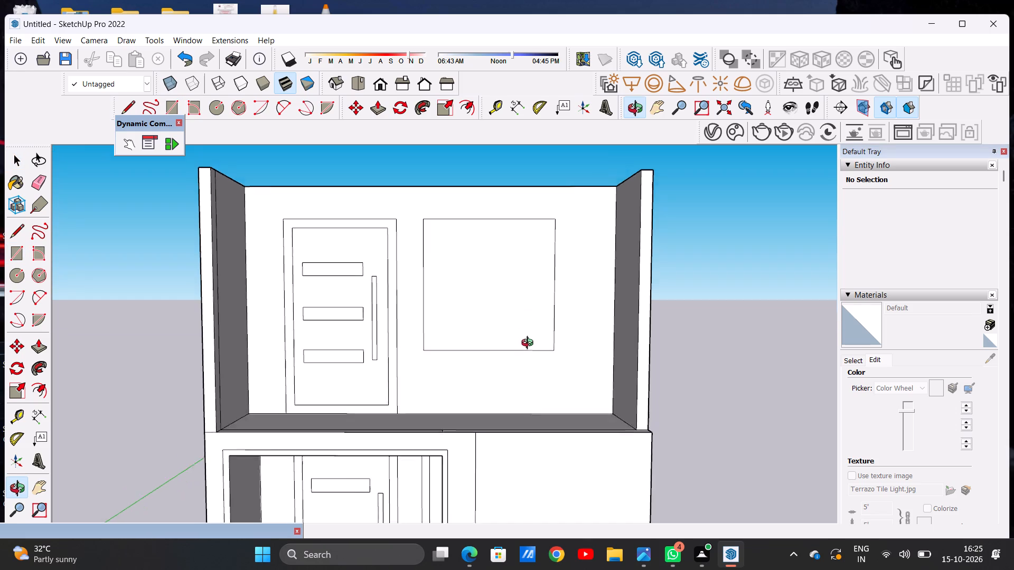
middle_click_drag(530, 344, 528, 393)
scroll(528, 316, "up", 1)
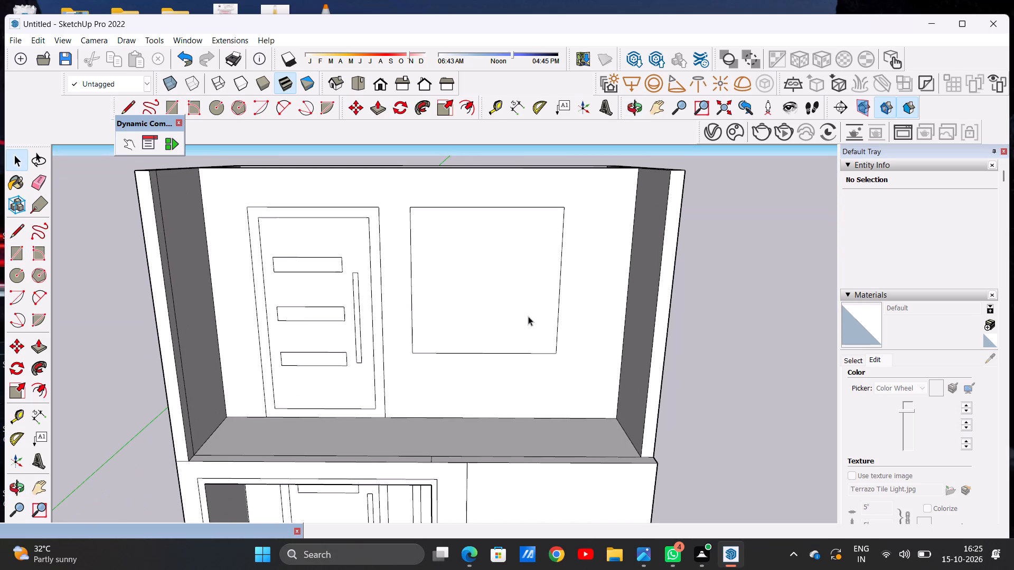
scroll(526, 308, "down", 6)
middle_click_drag(543, 259, 395, 345)
scroll(485, 279, "up", 4)
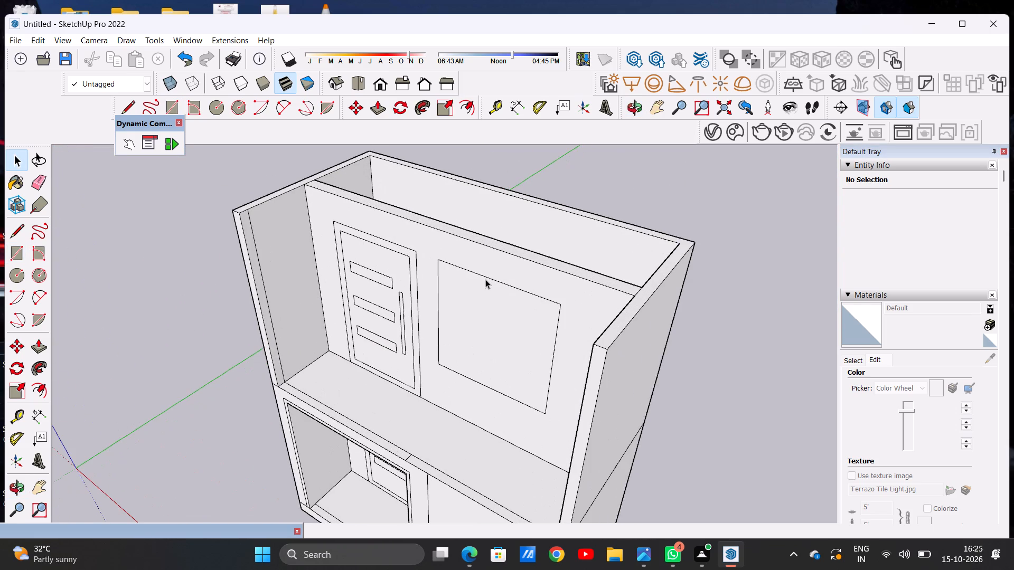
key("p")
left_click(490, 316)
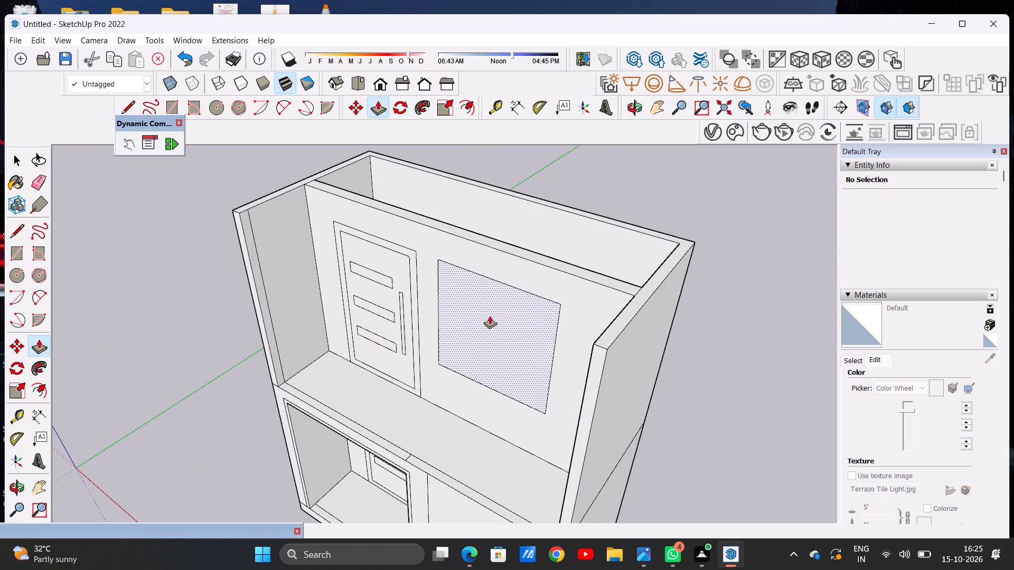
left_click(569, 266)
key("space")
Draw a line along the top front edge of the upper-floor window opening to close it with a face.
scroll(495, 319, "down", 7)
middle_click_drag(474, 340, 557, 293)
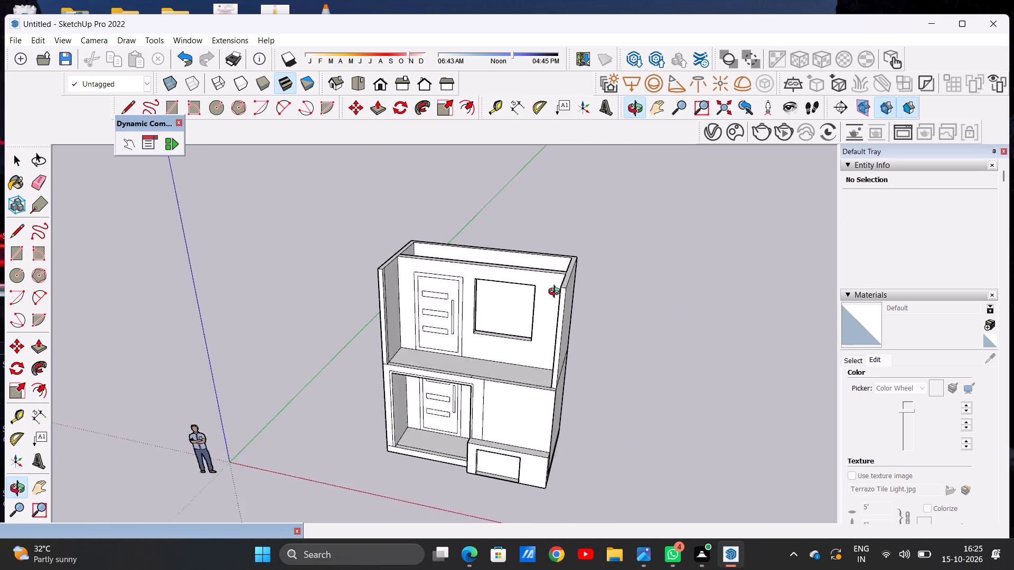
middle_click_drag(557, 293, 588, 258)
scroll(526, 283, "up", 20)
scroll(526, 283, "up", 1)
scroll(486, 325, "down", 16)
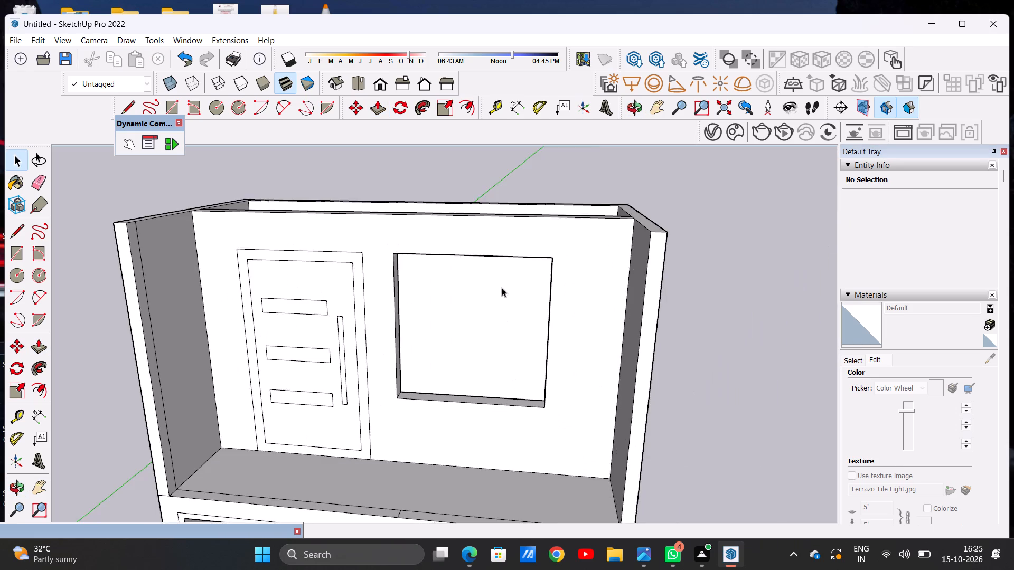
middle_click_drag(534, 234, 620, 339)
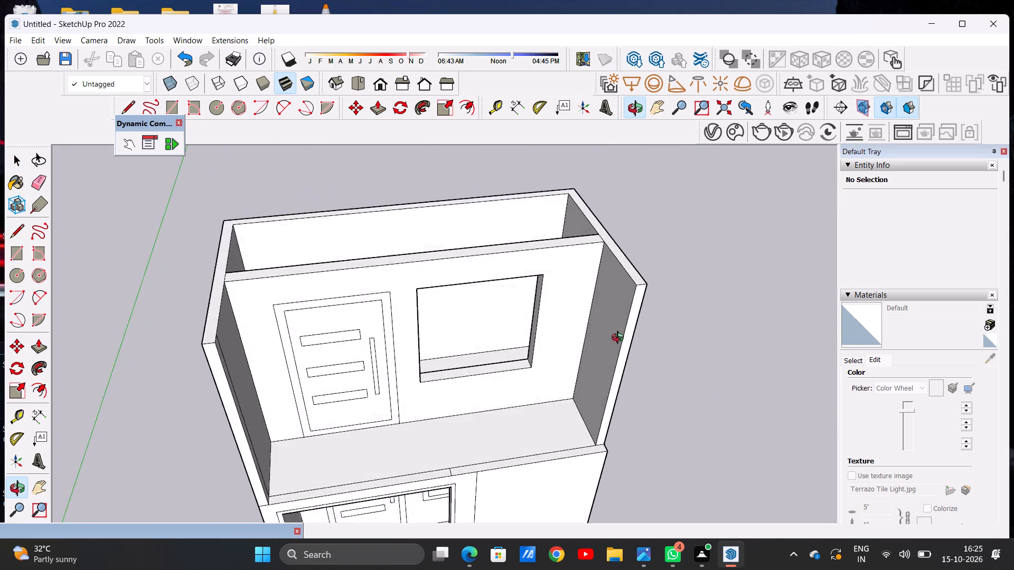
middle_click_drag(620, 339, 569, 202)
scroll(508, 299, "up", 2)
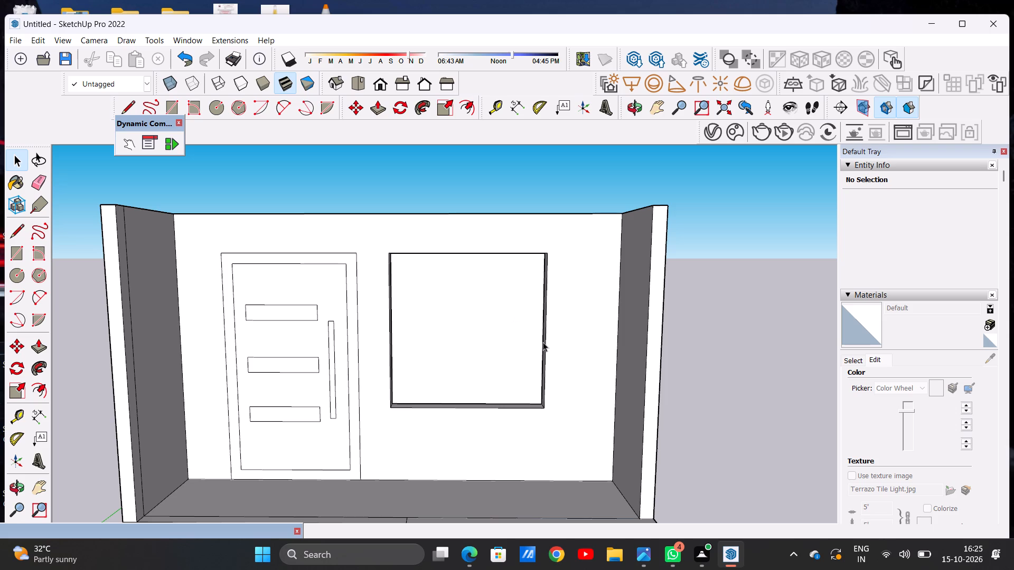
key("l")
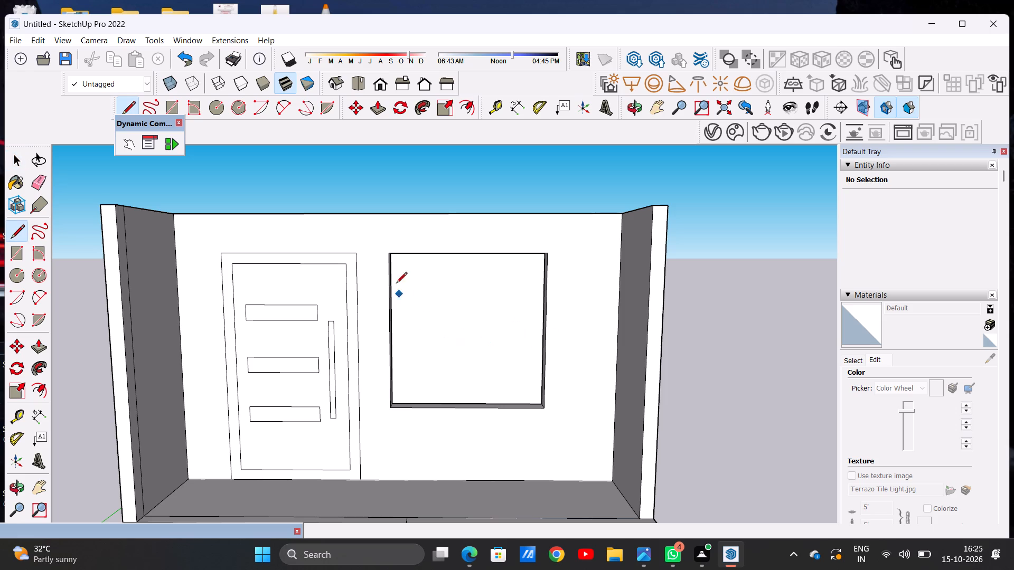
left_click(390, 254)
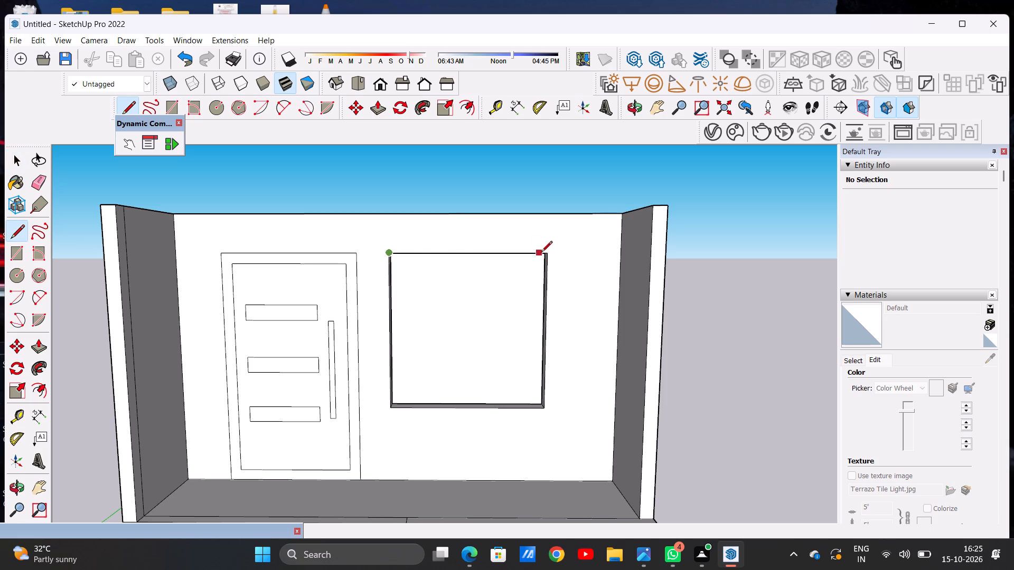
left_click(544, 251)
key("space")
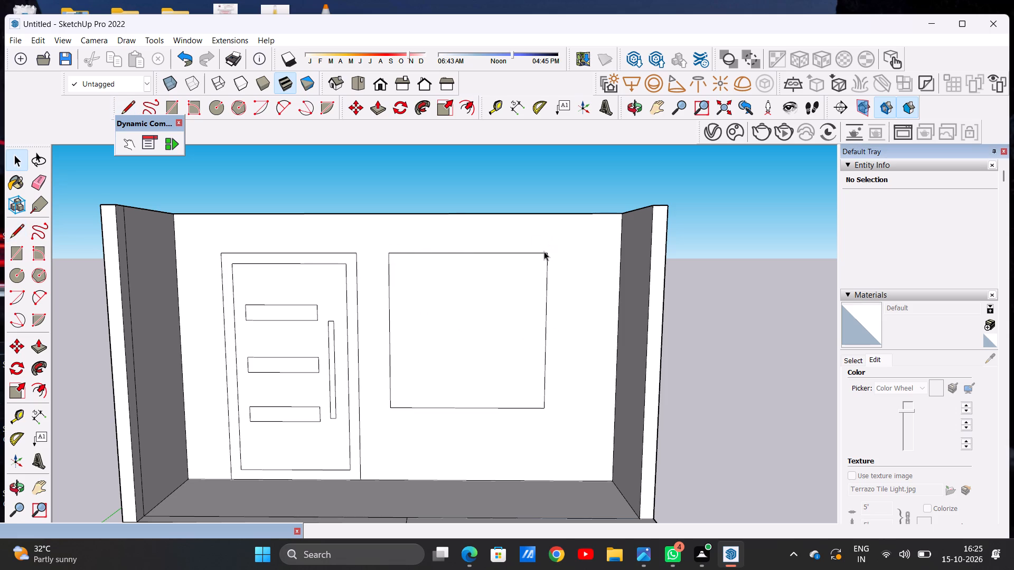
Offset the upper-floor window face slightly inward to outline the window frame.
type("OF")
left_click(471, 262)
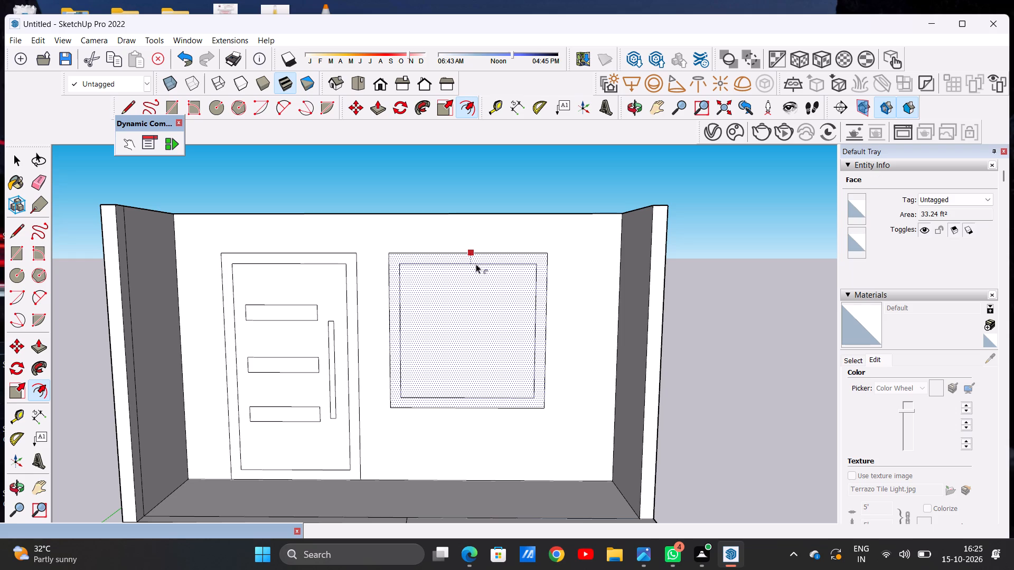
left_click(476, 264)
key("space")
Draw two closely spaced vertical lines down the middle of the upper-floor window's inner panel as a central mullion.
scroll(428, 309, "down", 10)
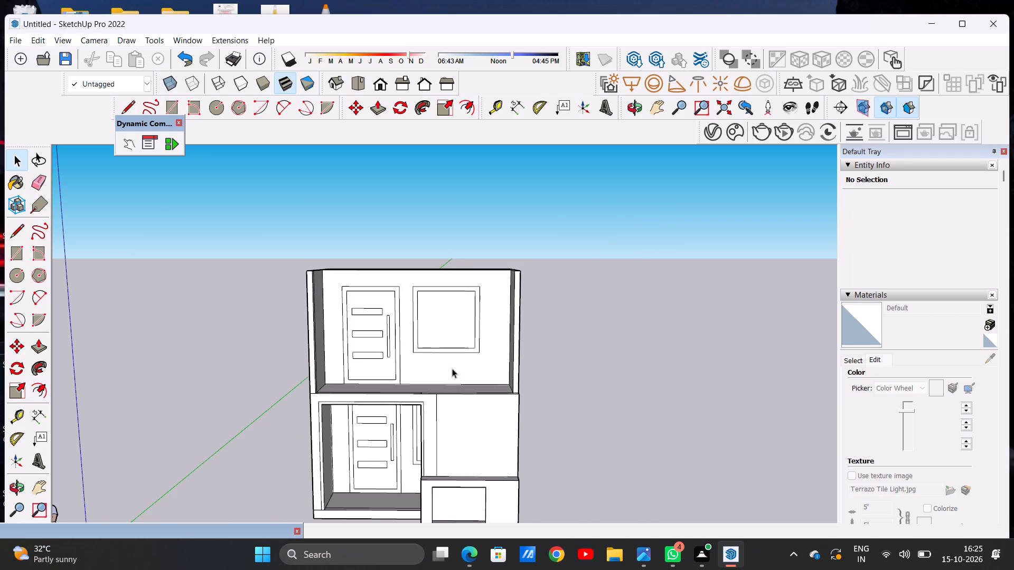
scroll(411, 443, "up", 4)
middle_click_drag(400, 433, 356, 437)
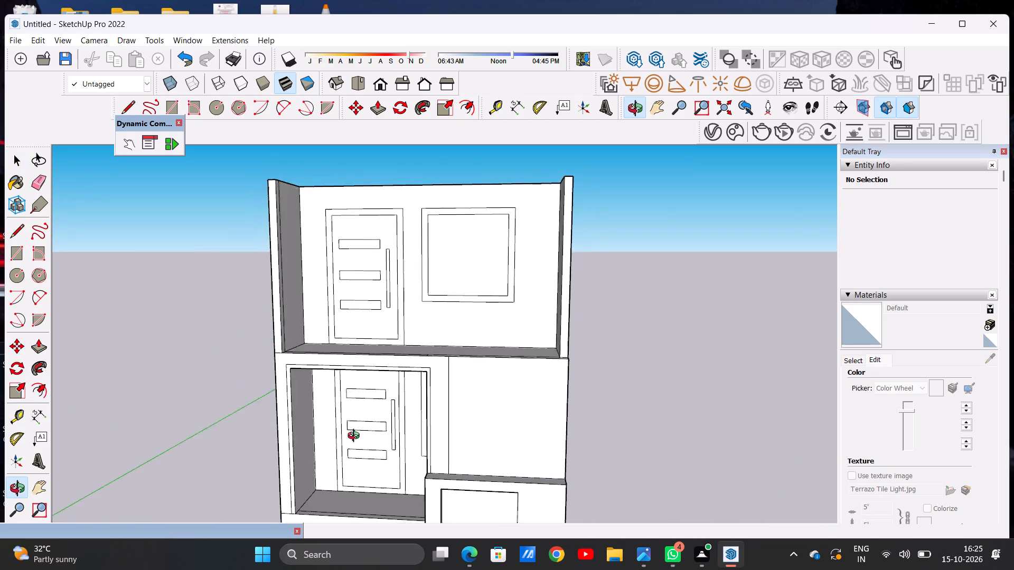
middle_click_drag(356, 437, 389, 452)
scroll(451, 223, "up", 6)
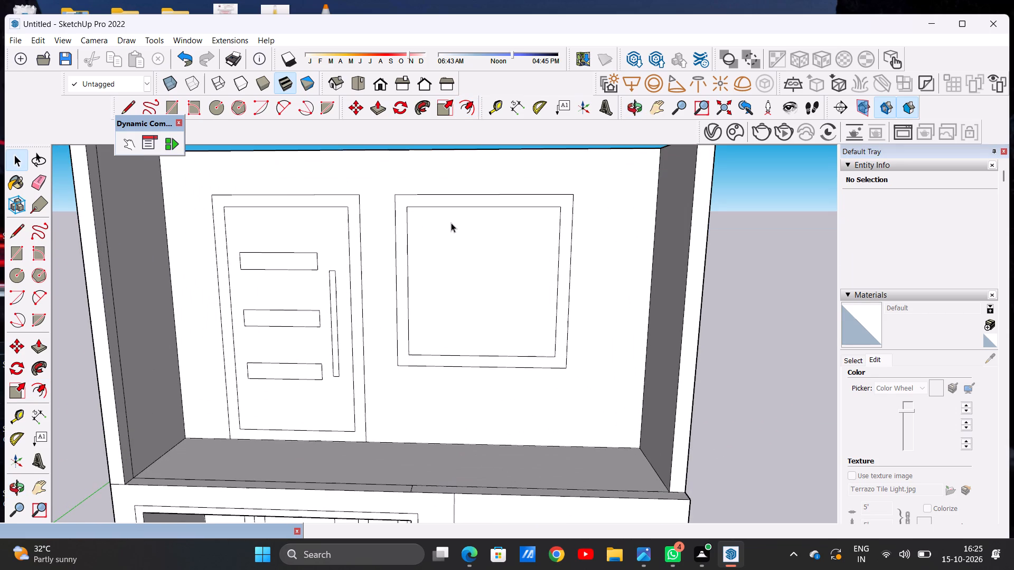
key("l")
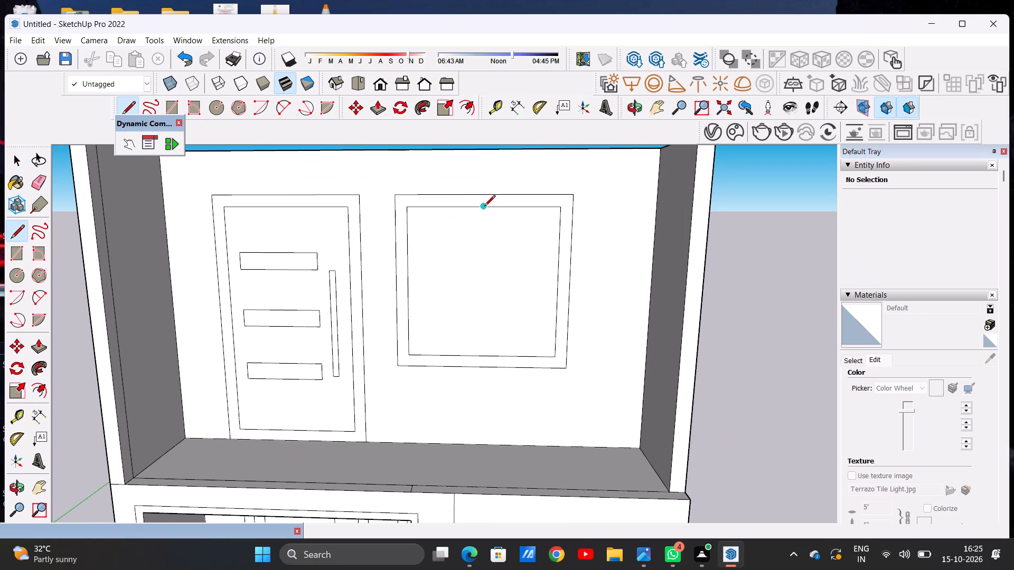
left_click(474, 210)
left_click(471, 356)
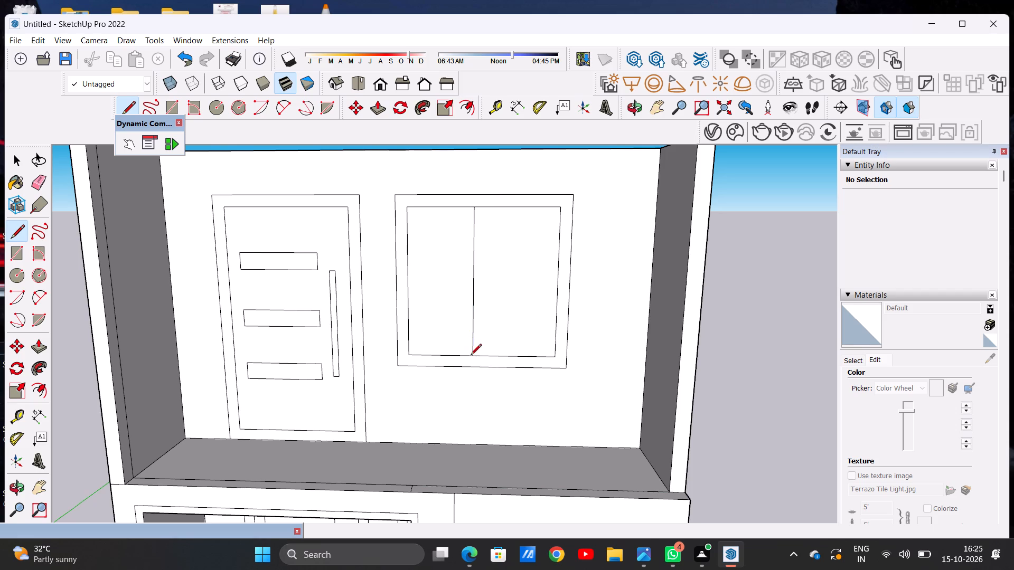
left_click(484, 208)
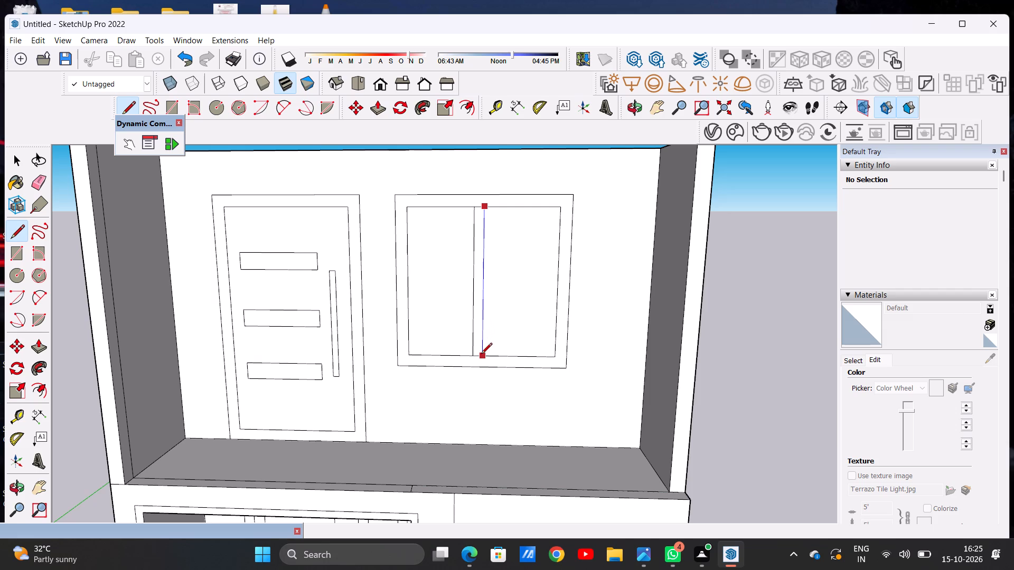
left_click(481, 355)
key("space")
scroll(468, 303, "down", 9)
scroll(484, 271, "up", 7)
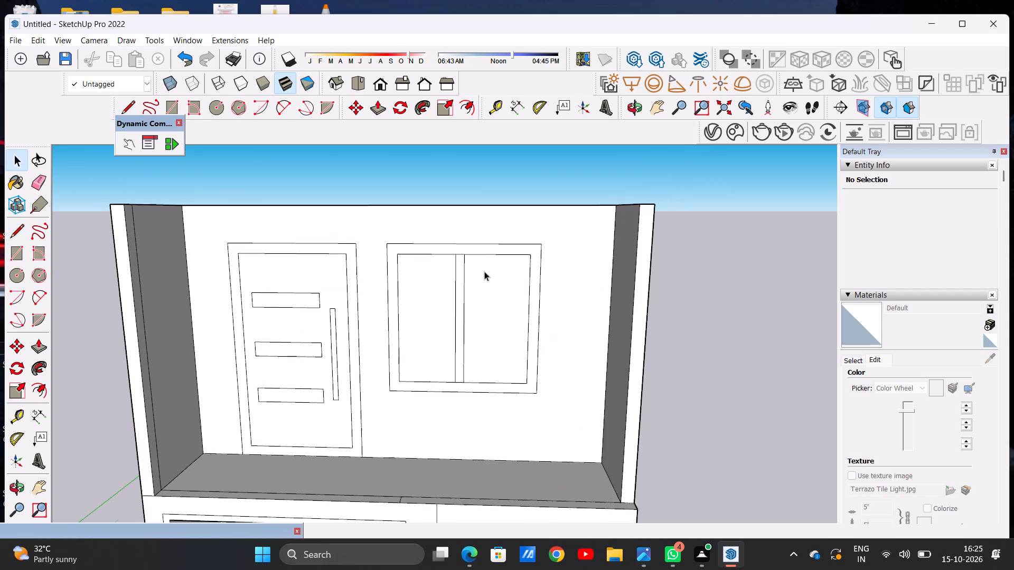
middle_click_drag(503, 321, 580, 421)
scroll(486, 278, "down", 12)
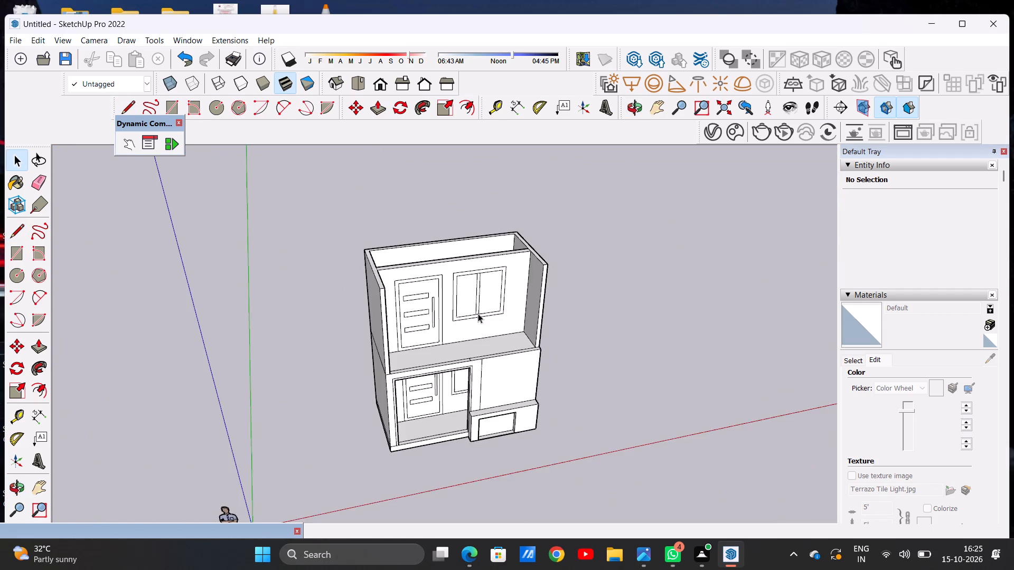
Examine the upper-floor partition's door and window from the front, from above and from the side of the house.
scroll(470, 396, "up", 15)
middle_click_drag(390, 331, 372, 281)
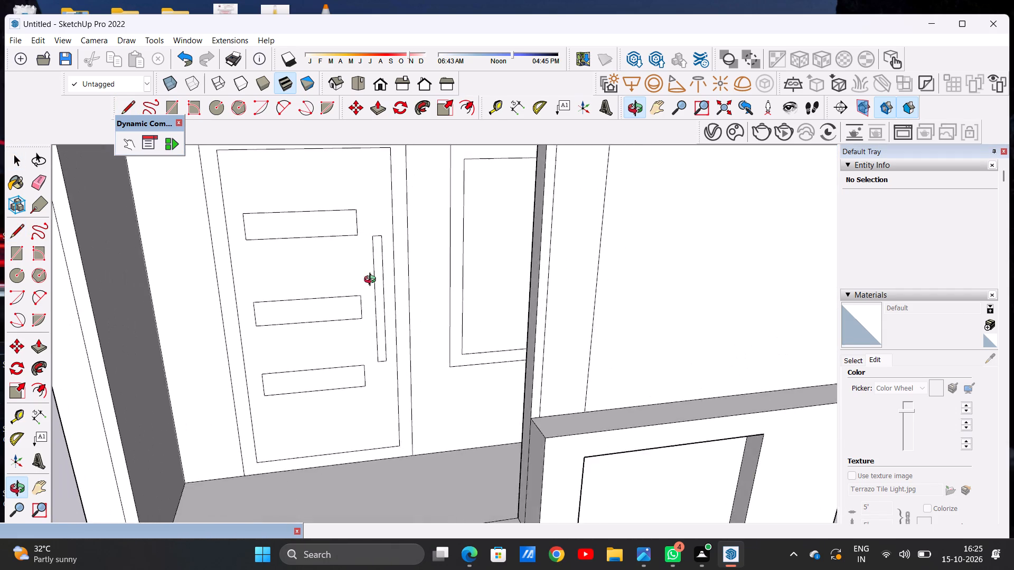
middle_click_drag(372, 281, 332, 274)
scroll(515, 312, "down", 20)
scroll(528, 217, "up", 8)
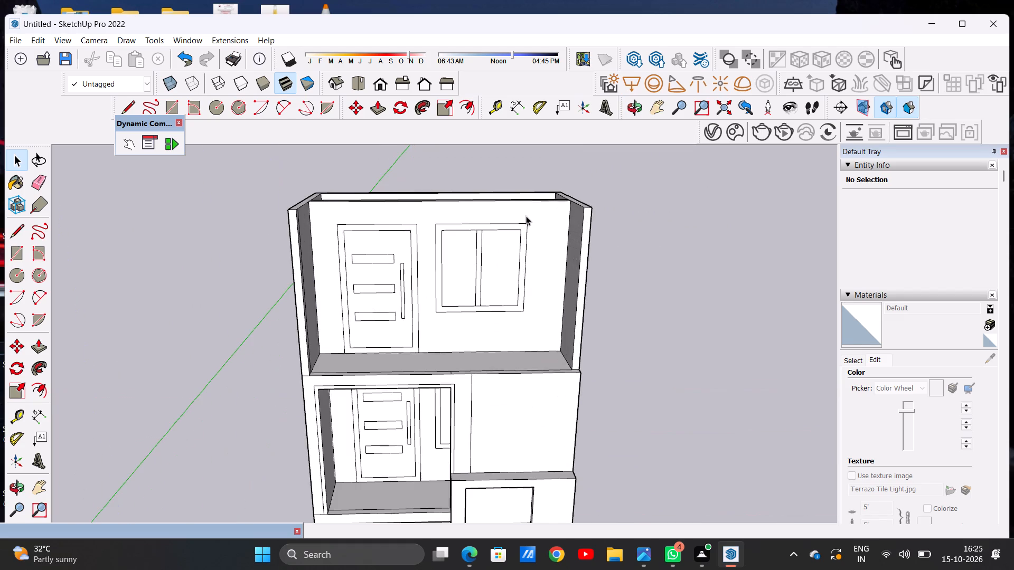
middle_click_drag(514, 235, 473, 283)
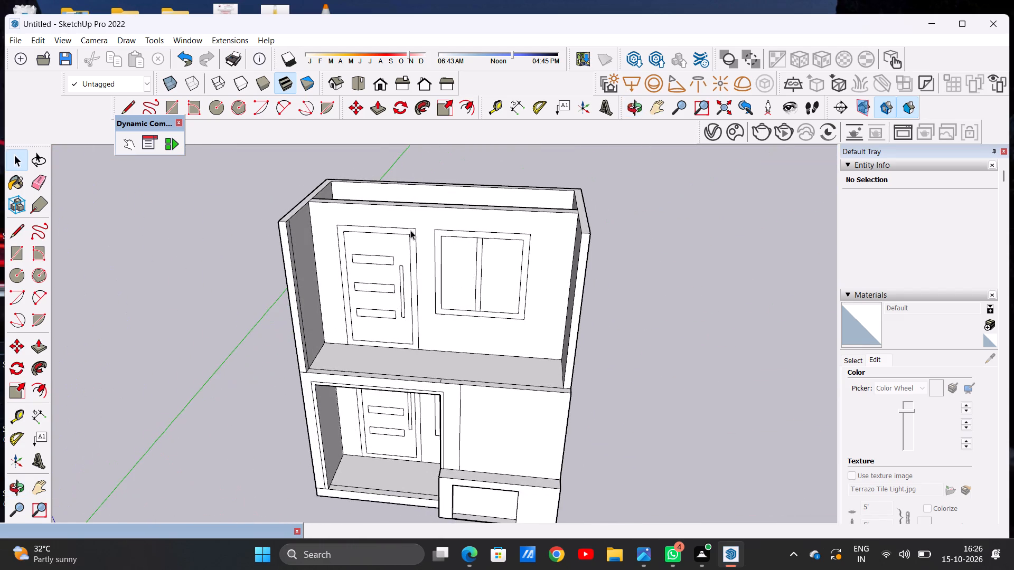
scroll(407, 225, "up", 5)
middle_click_drag(408, 201, 443, 254)
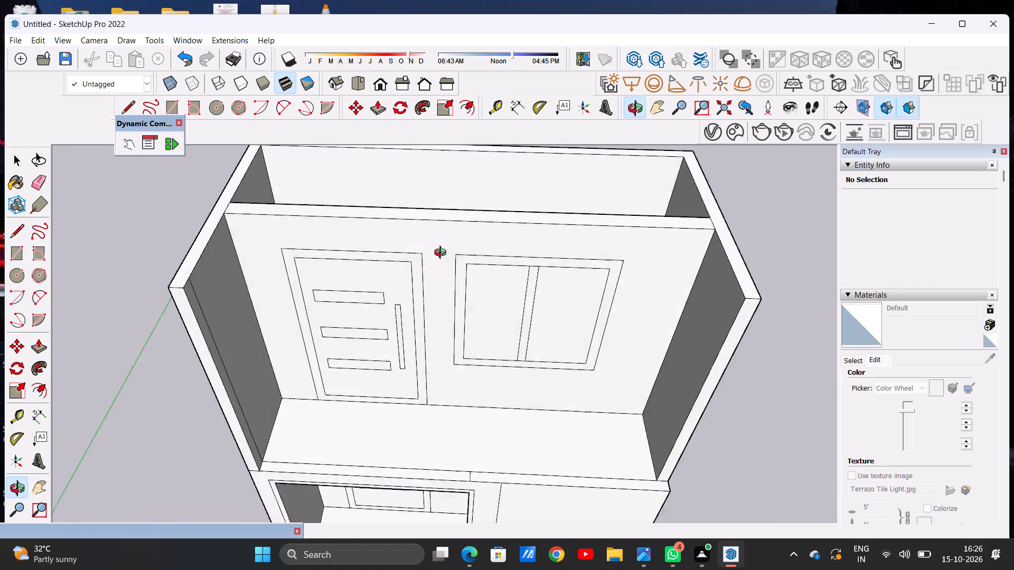
middle_click_drag(443, 254, 0, 288)
scroll(445, 385, "up", 7)
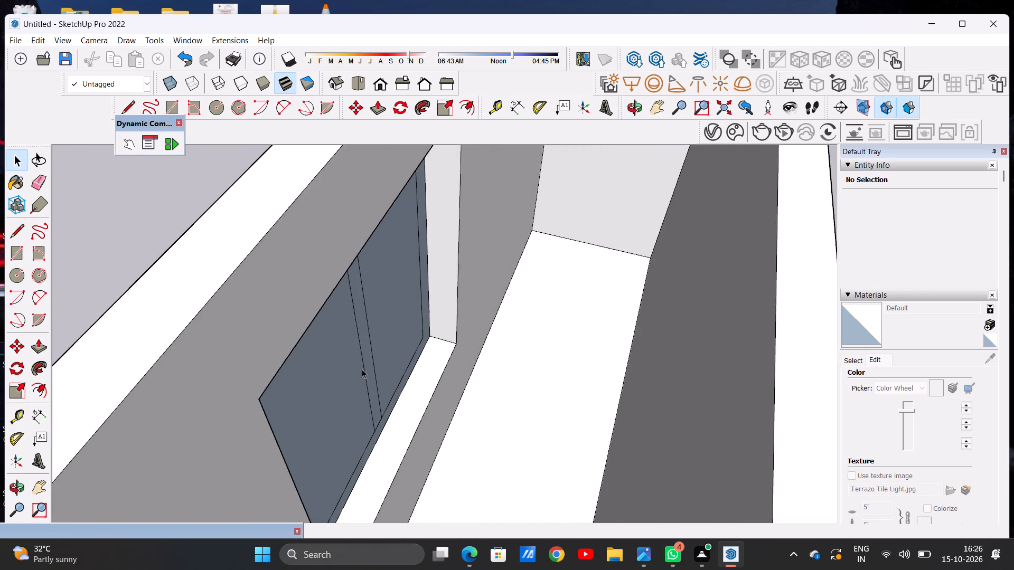
scroll(362, 369, "up", 10)
scroll(402, 378, "down", 20)
middle_click_drag(397, 365, 514, 365)
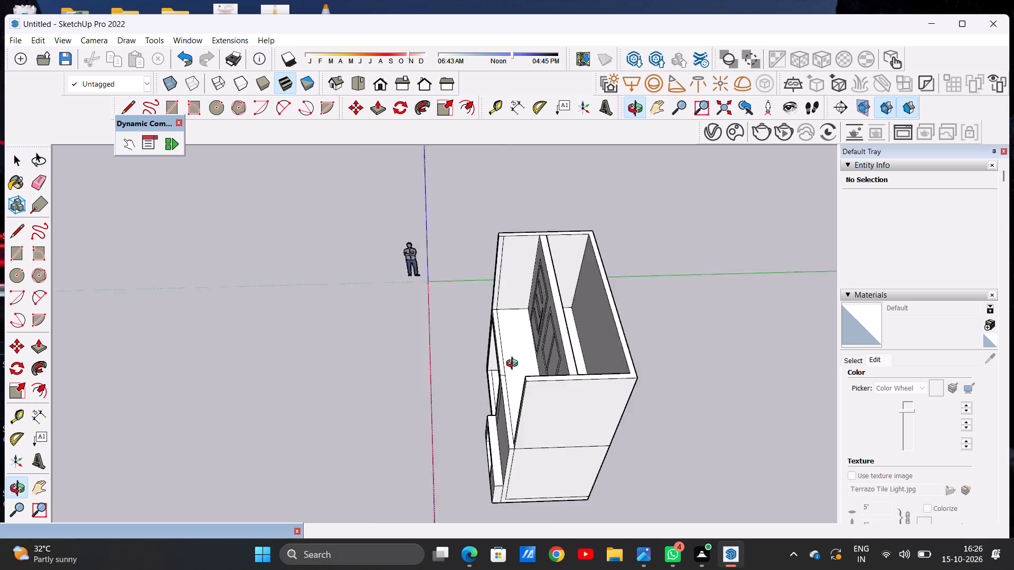
middle_click_drag(514, 365, 655, 338)
middle_click_drag(386, 353, 612, 301)
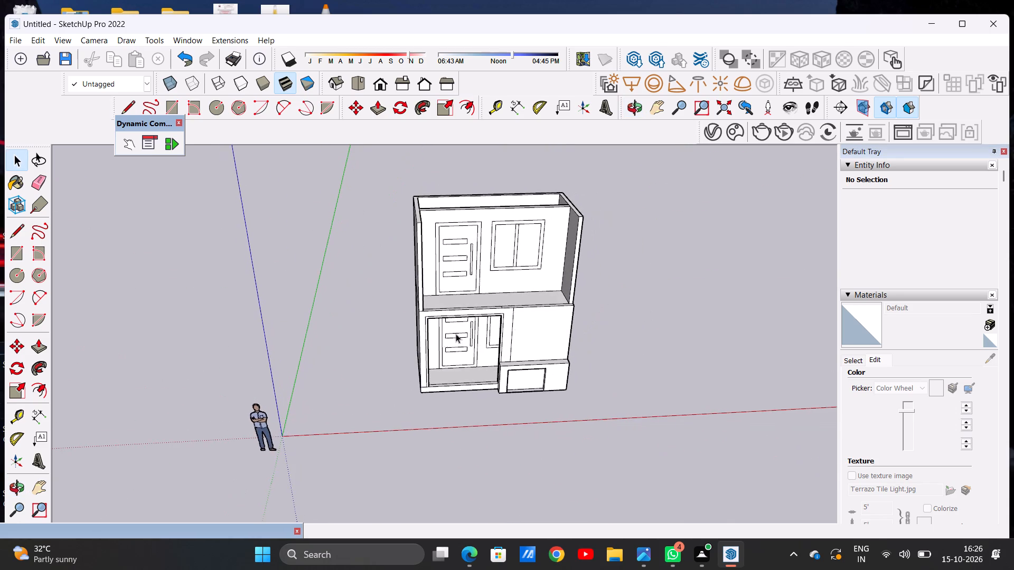
scroll(419, 388, "down", 4)
middle_click_drag(473, 391, 436, 282)
scroll(494, 276, "up", 5)
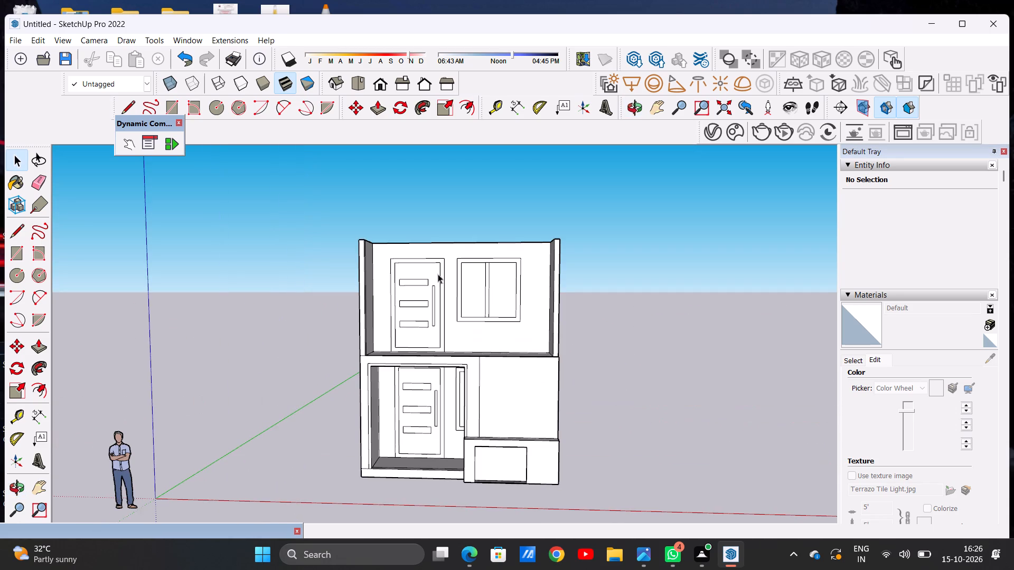
middle_click_drag(423, 340, 444, 535)
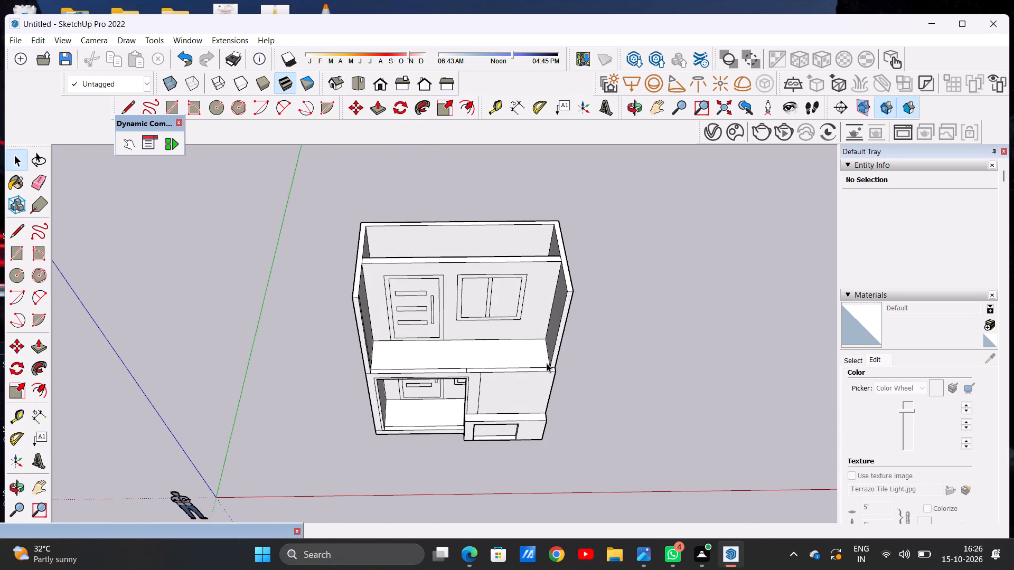
Push/Pull the top of the front wall beside the entrance up to the height of the upper-floor side wall.
scroll(547, 363, "up", 5)
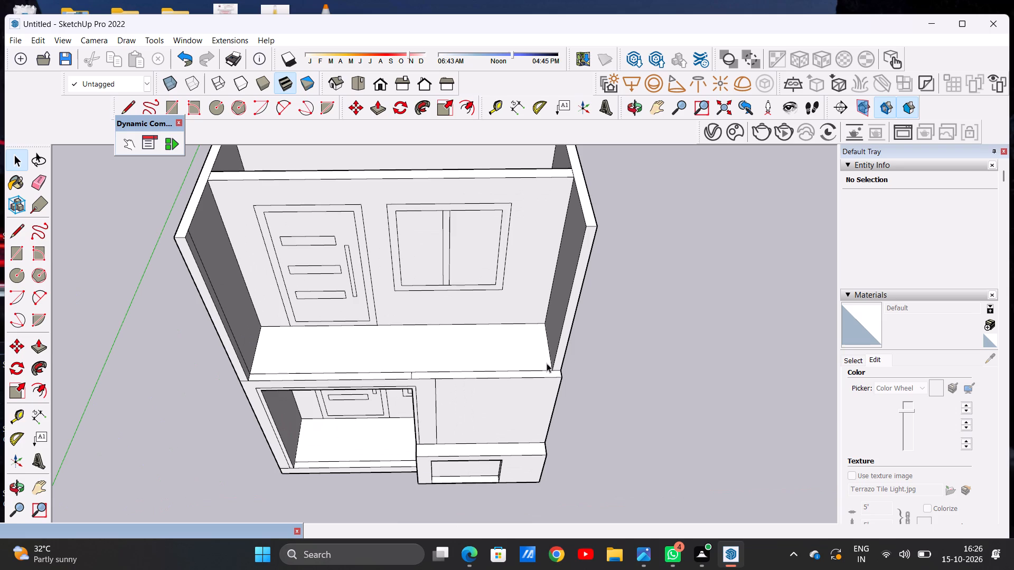
key("p")
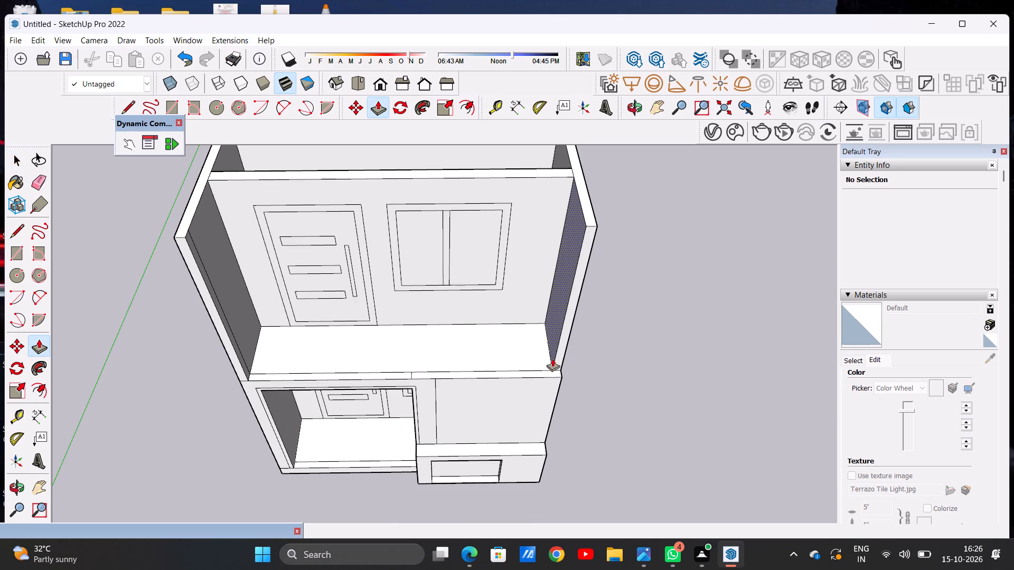
scroll(555, 364, "up", 11)
left_click(561, 372)
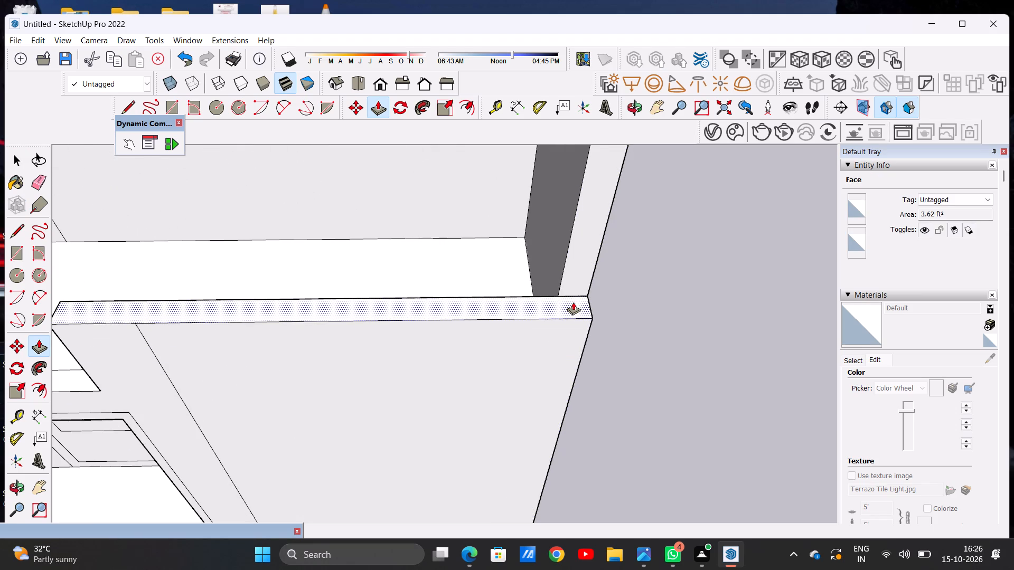
scroll(573, 302, "down", 20)
scroll(573, 302, "down", 1)
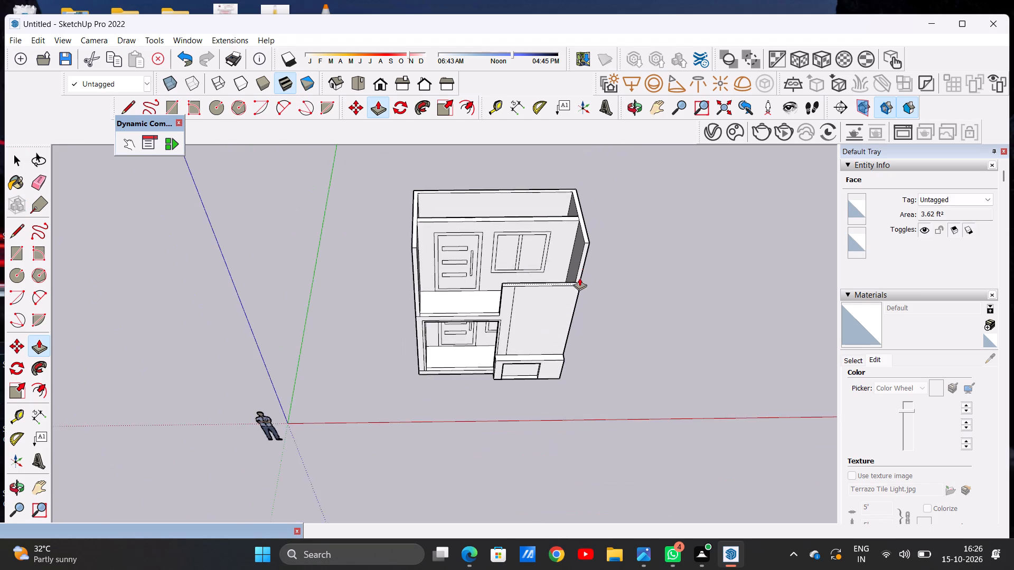
scroll(588, 244, "up", 2)
scroll(588, 244, "down", 1)
scroll(588, 244, "up", 11)
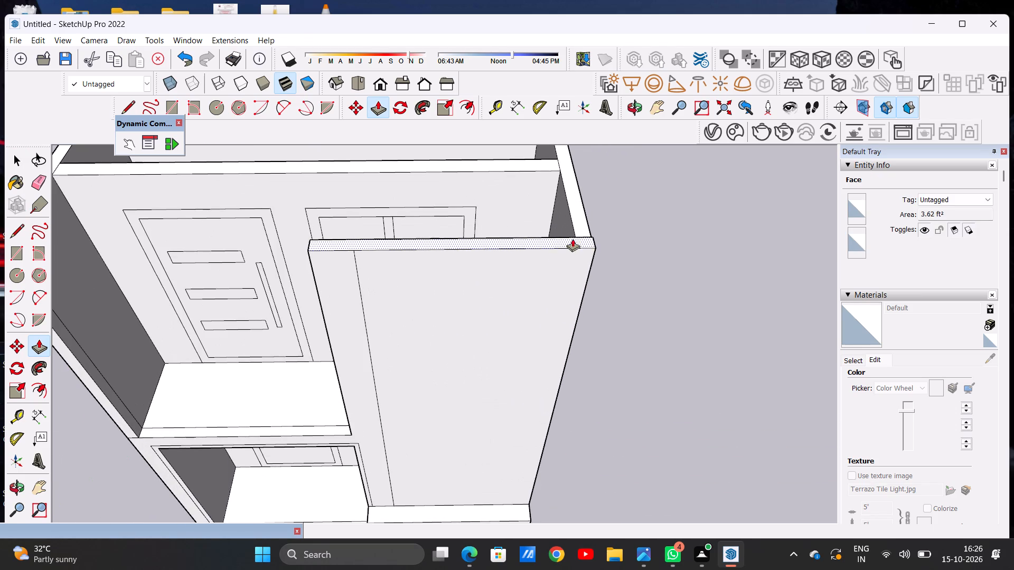
middle_click_drag(621, 253, 295, 222)
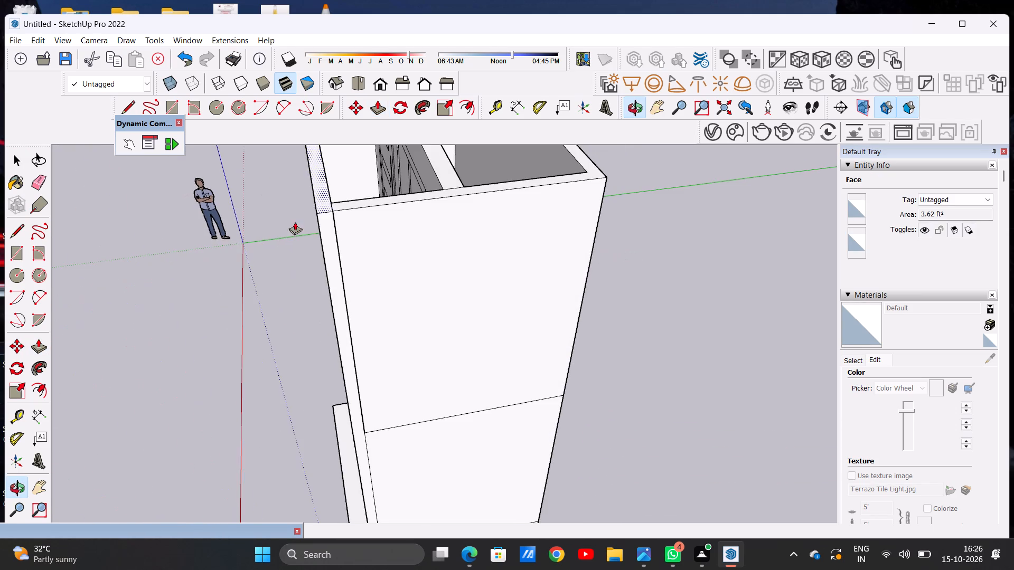
scroll(318, 210, "up", 10)
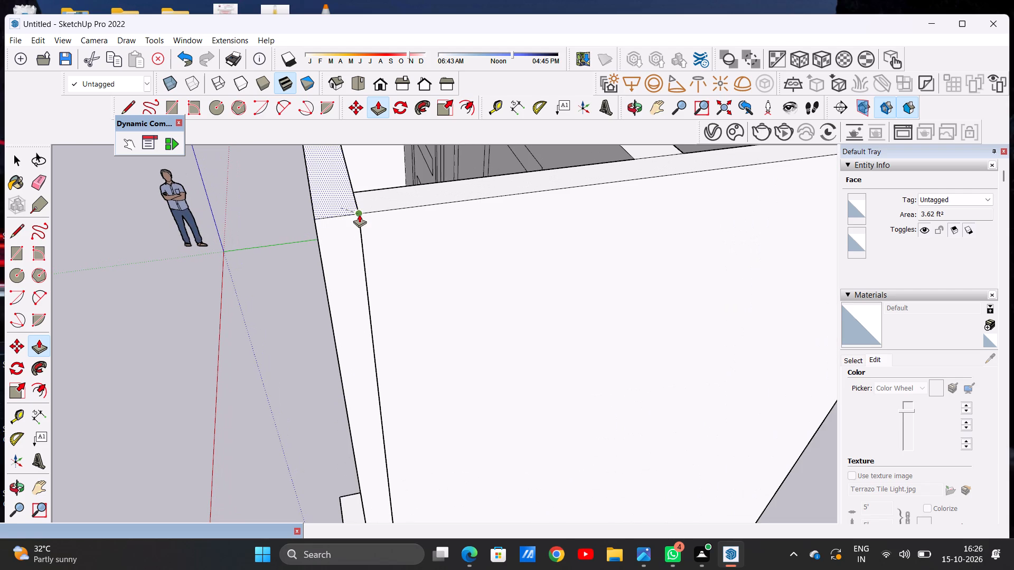
left_click(359, 214)
key("space")
Draw a short horizontal line from the balcony's front corner across the raised front wall to its vertical line.
scroll(379, 263, "down", 12)
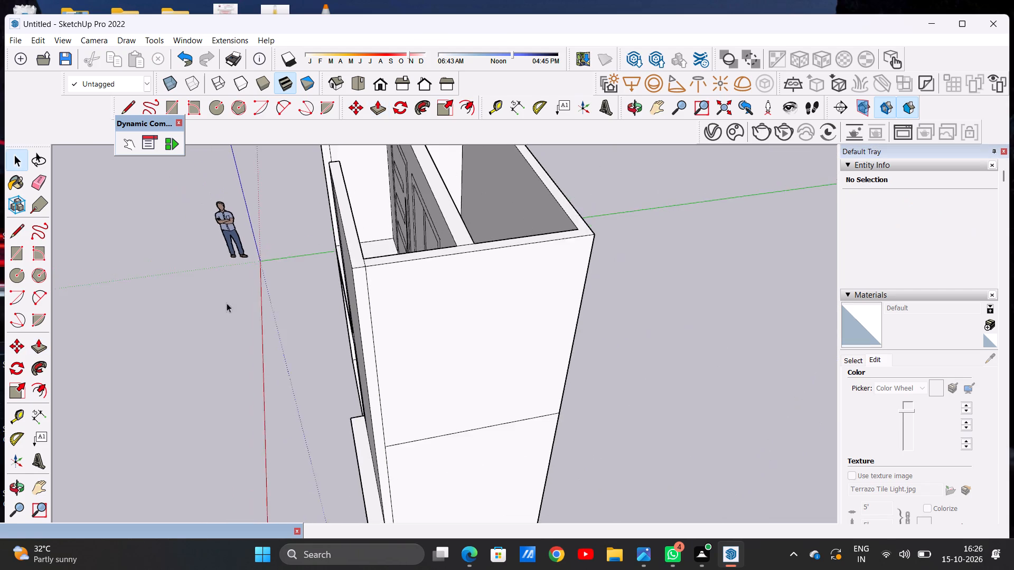
middle_click_drag(227, 303, 547, 212)
middle_click(543, 212)
middle_click(541, 212)
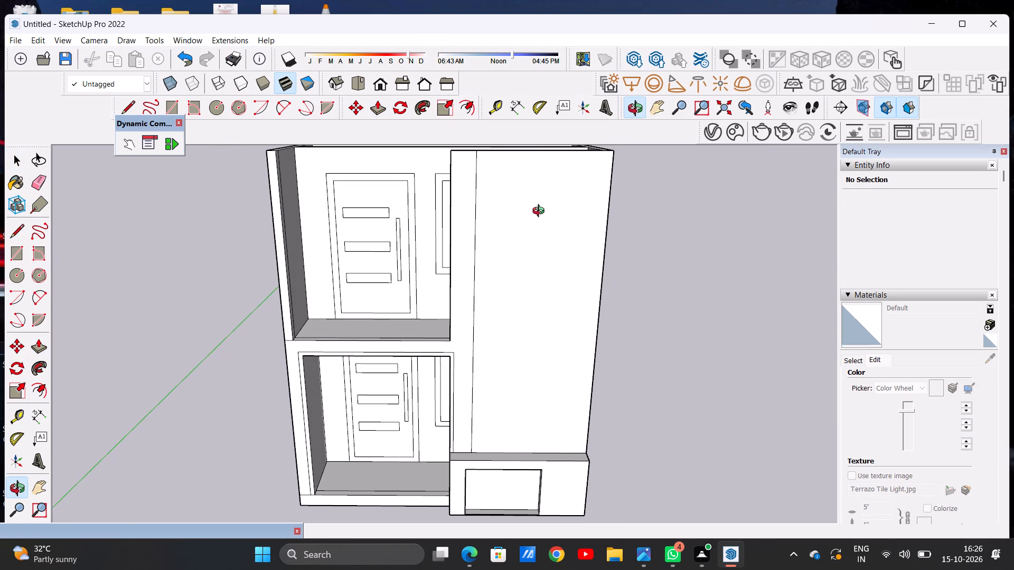
scroll(500, 308, "down", 4)
scroll(474, 339, "up", 12)
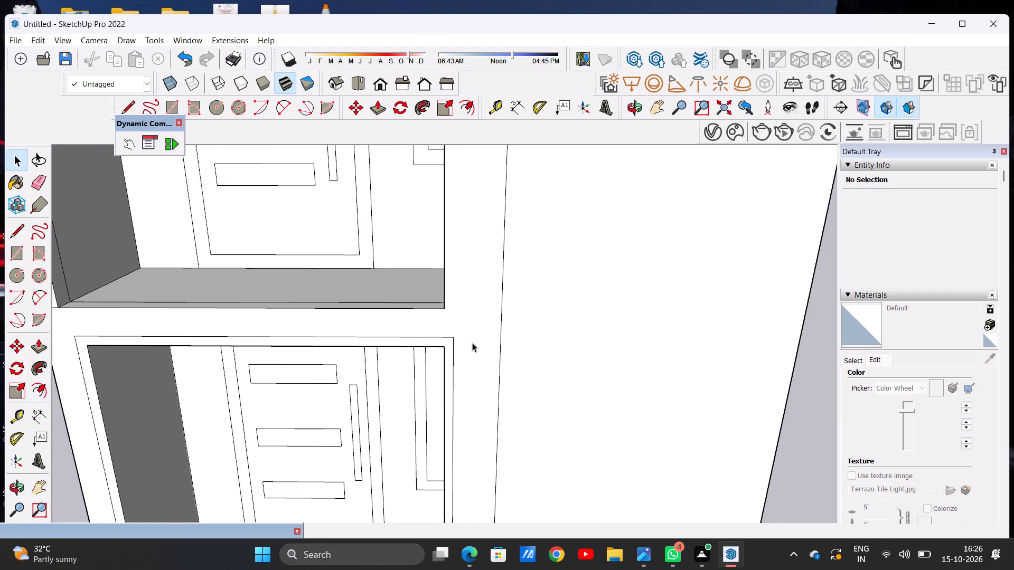
key("l")
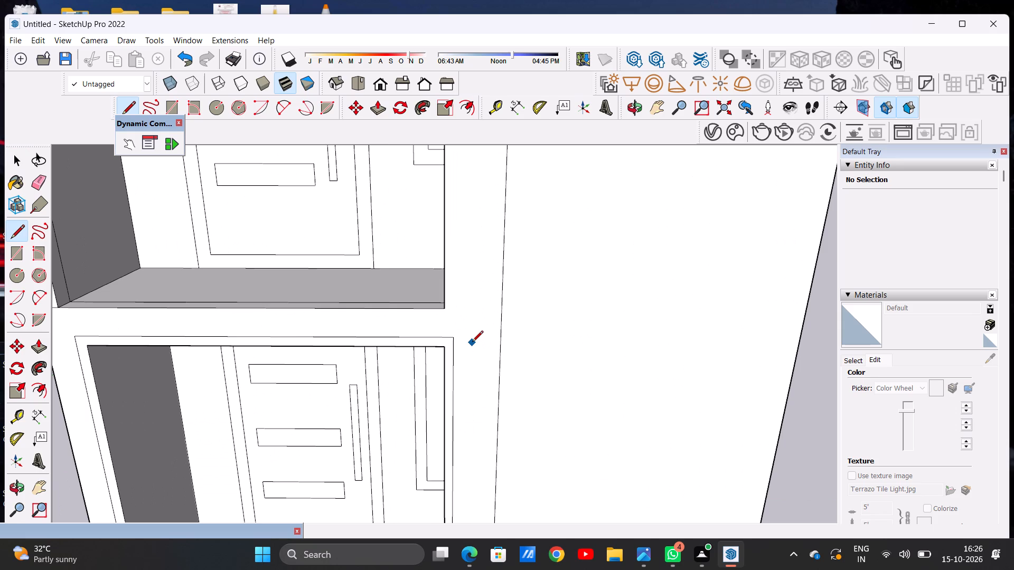
scroll(508, 340, "down", 8)
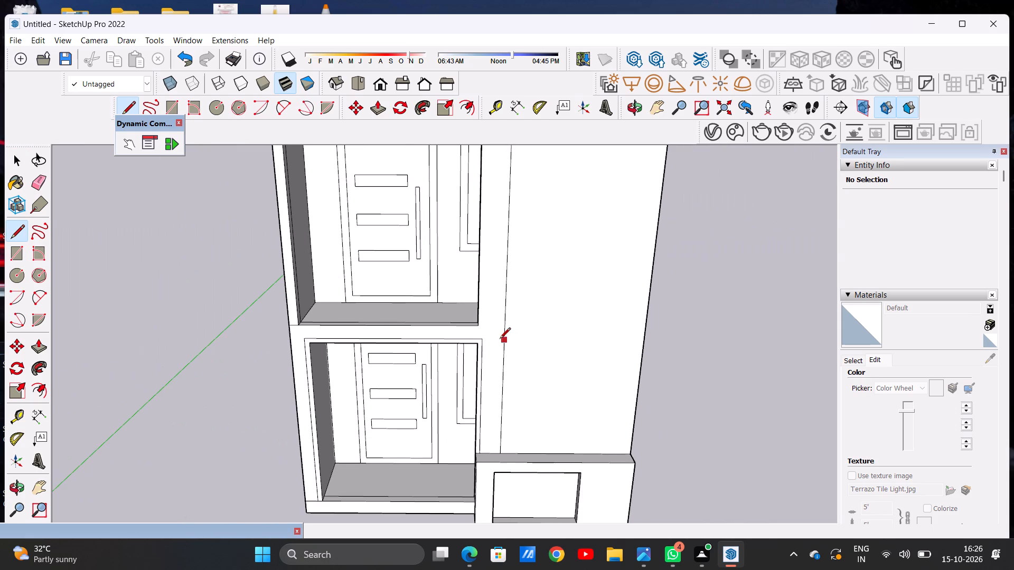
scroll(466, 369, "down", 5)
middle_click_drag(508, 366, 506, 357)
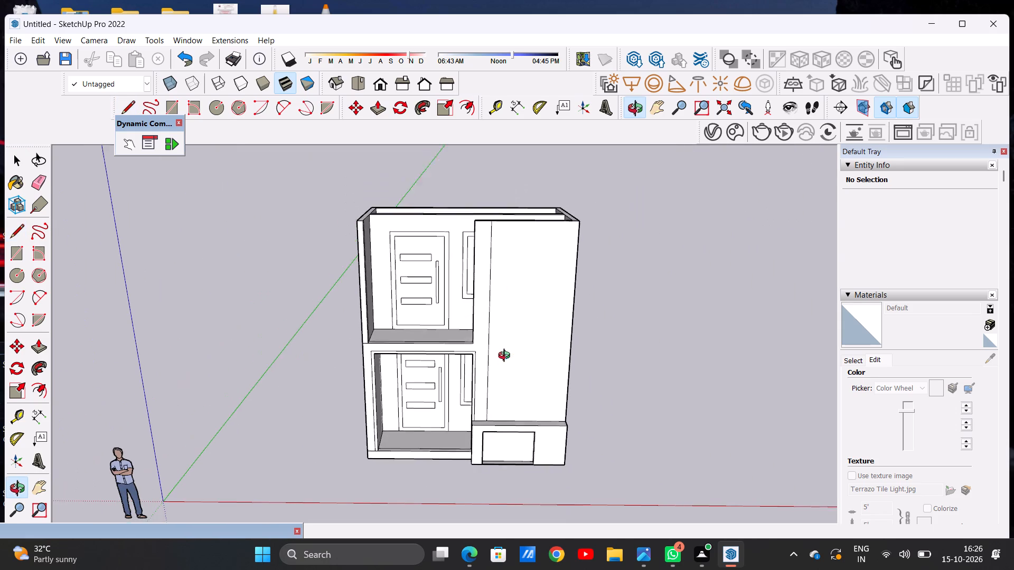
middle_click_drag(506, 357, 506, 353)
scroll(468, 344, "up", 3)
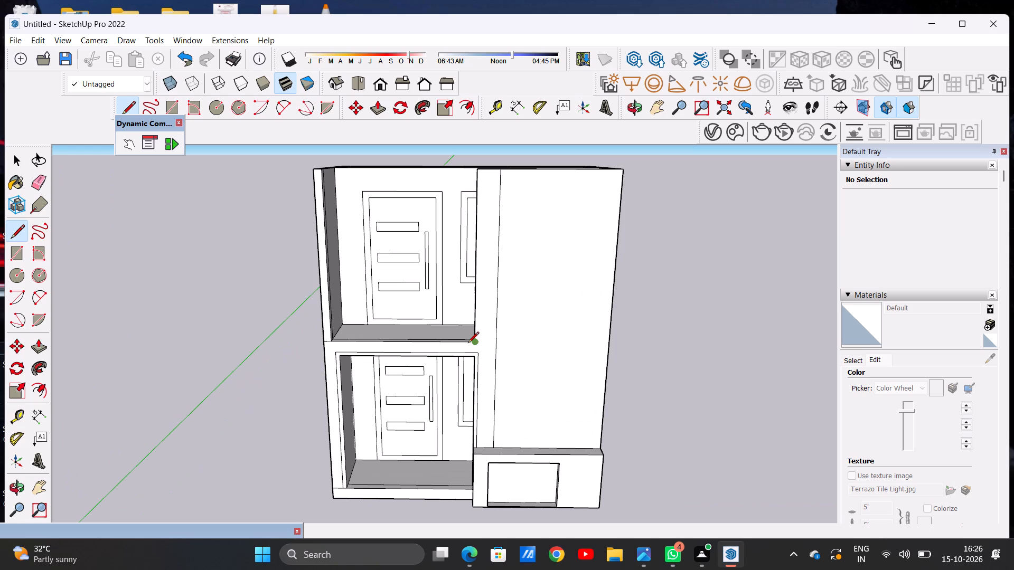
scroll(468, 344, "up", 5)
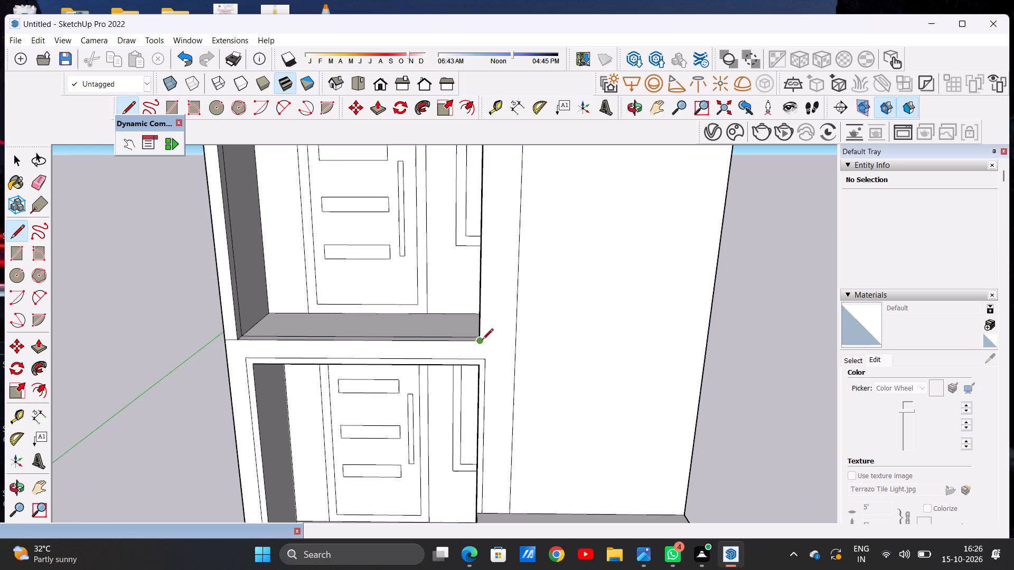
left_click(482, 340)
left_click(513, 341)
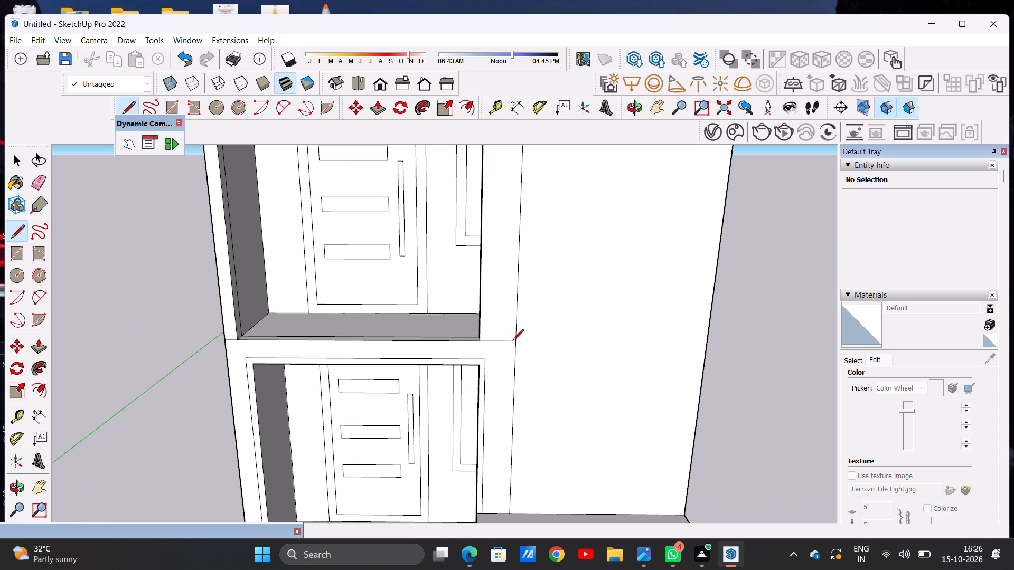
key("space")
Push/Pull the narrow strip along the balcony floor's front edge up slightly to form a low parapet.
scroll(443, 339, "up", 20)
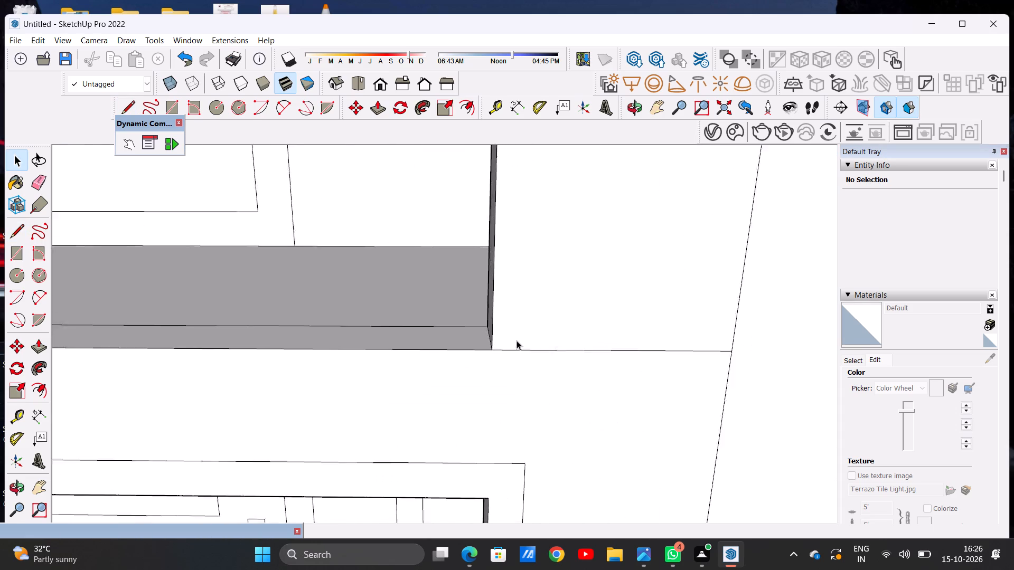
scroll(517, 340, "up", 1)
scroll(587, 352, "down", 20)
scroll(587, 352, "down", 1)
middle_click_drag(524, 357, 520, 403)
scroll(524, 380, "down", 1)
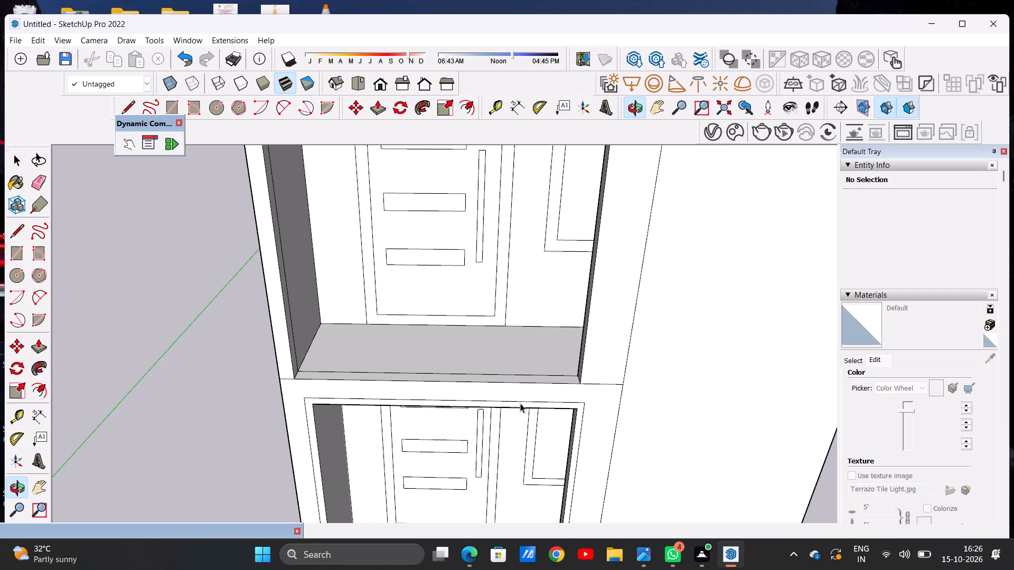
scroll(545, 391, "up", 6)
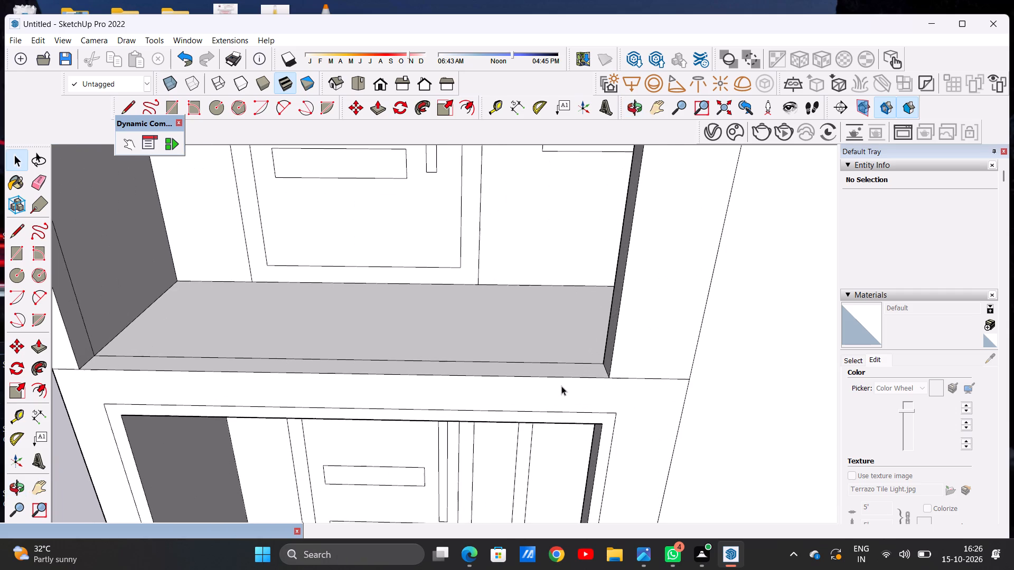
key("p")
middle_click_drag(588, 392, 587, 422)
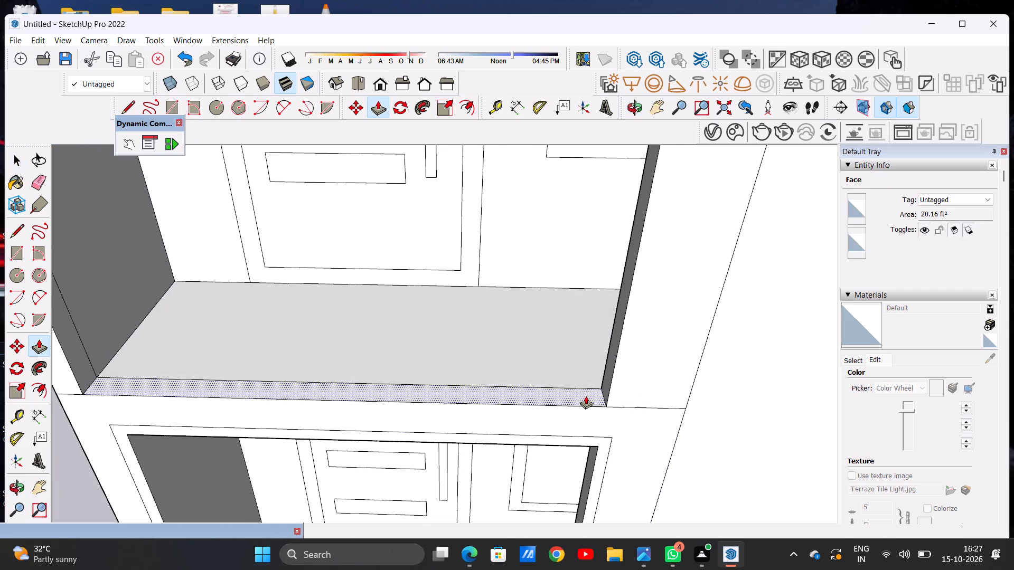
left_click(586, 396)
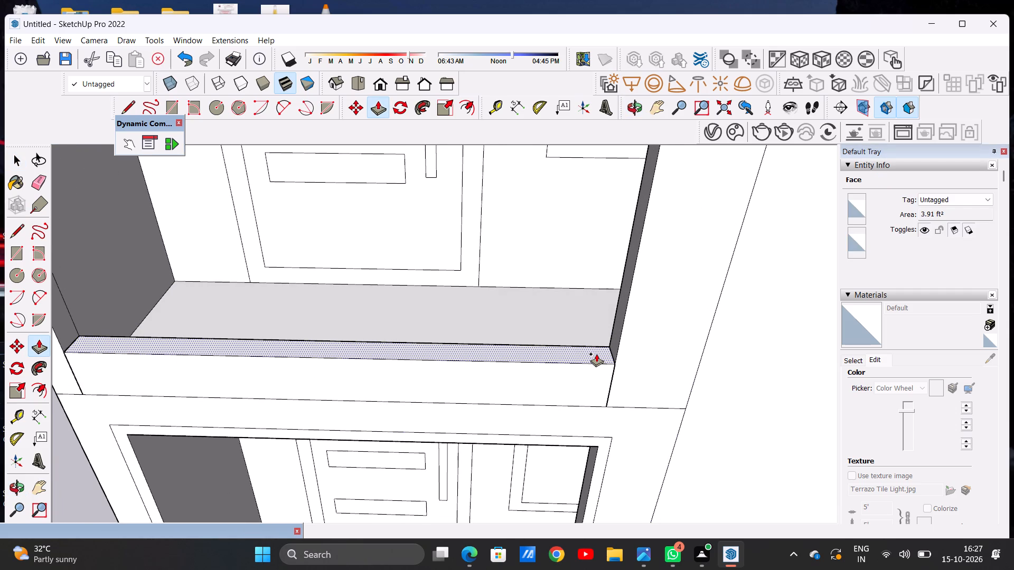
scroll(603, 342, "down", 12)
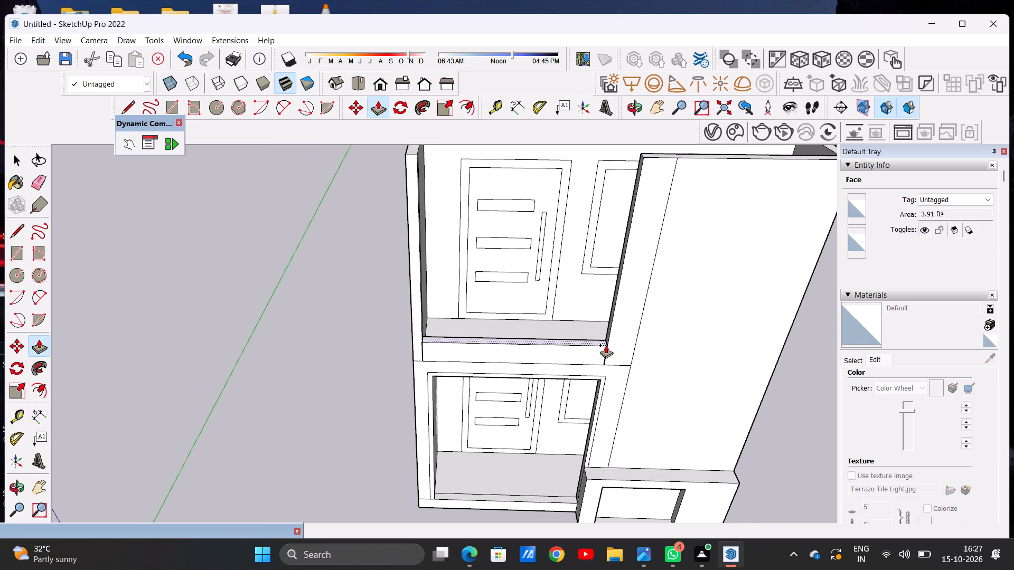
left_click(606, 345)
key("space")
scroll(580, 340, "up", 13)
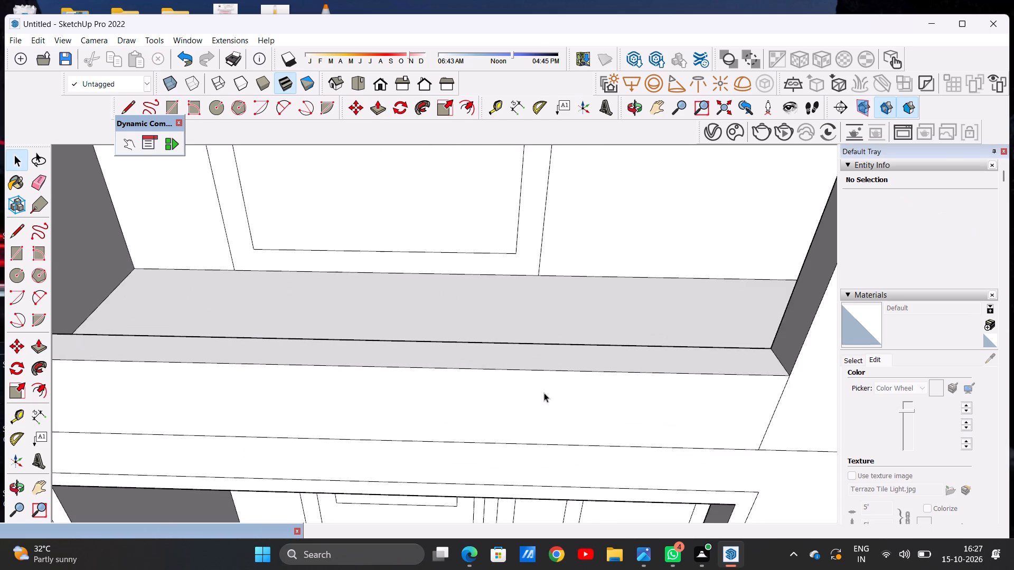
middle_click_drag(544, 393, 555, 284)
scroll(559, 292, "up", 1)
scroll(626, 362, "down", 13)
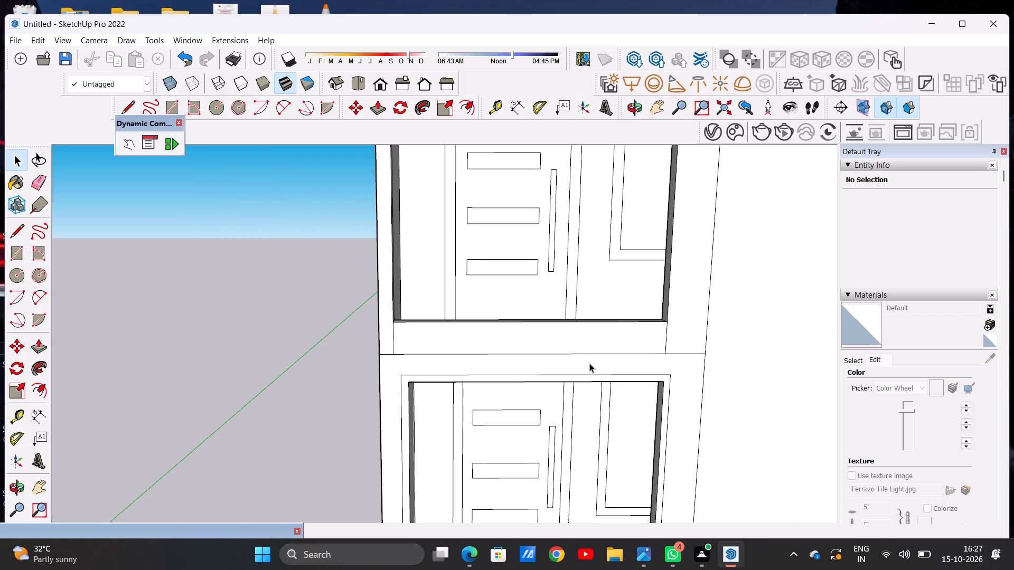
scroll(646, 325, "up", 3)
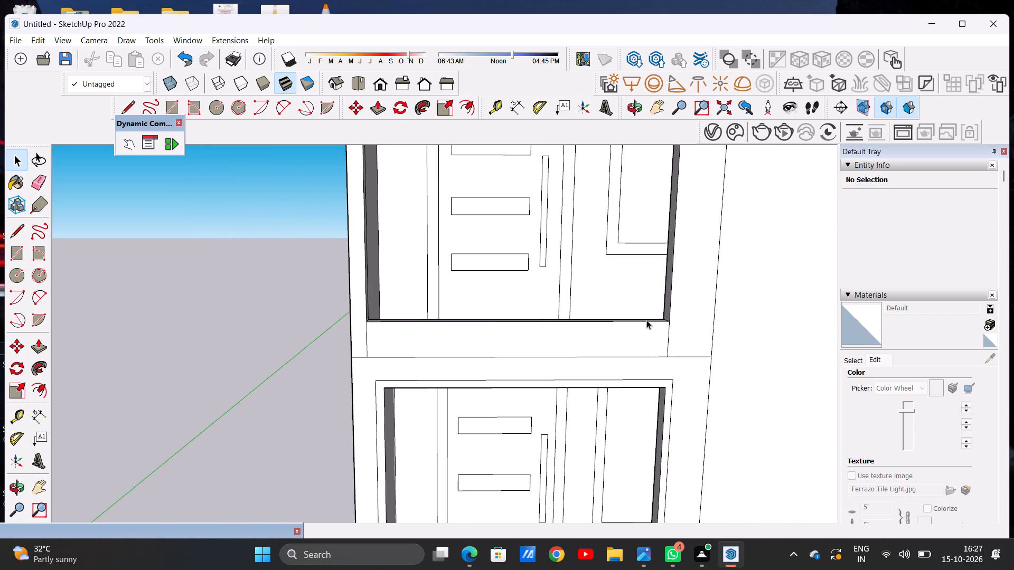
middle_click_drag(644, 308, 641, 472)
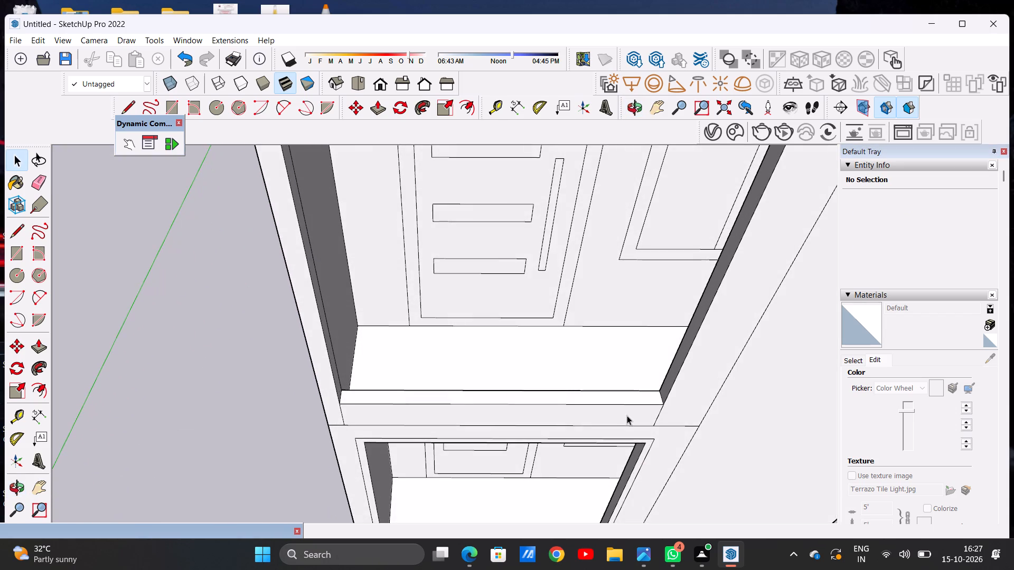
Erase the short vertical line between the balcony parapet's front face and the outer side wall.
scroll(618, 407, "up", 4)
scroll(642, 379, "down", 8)
scroll(537, 373, "up", 5)
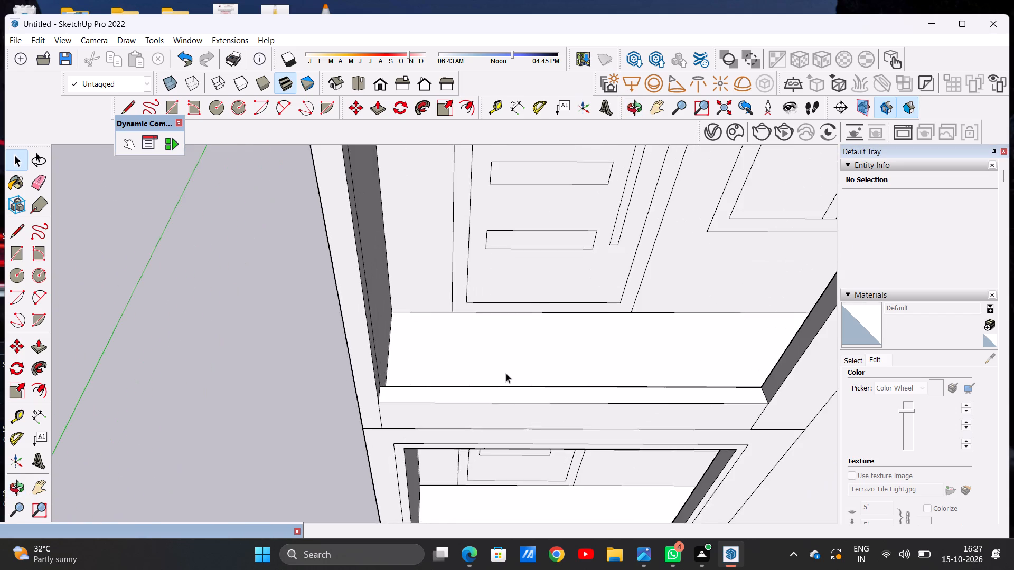
scroll(370, 372, "down", 7)
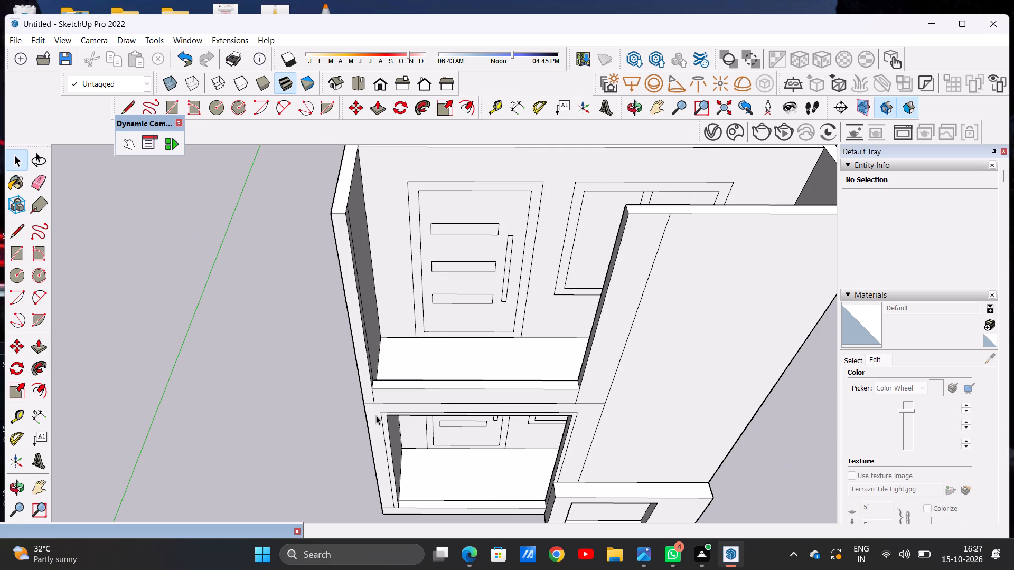
middle_click_drag(383, 384, 404, 281)
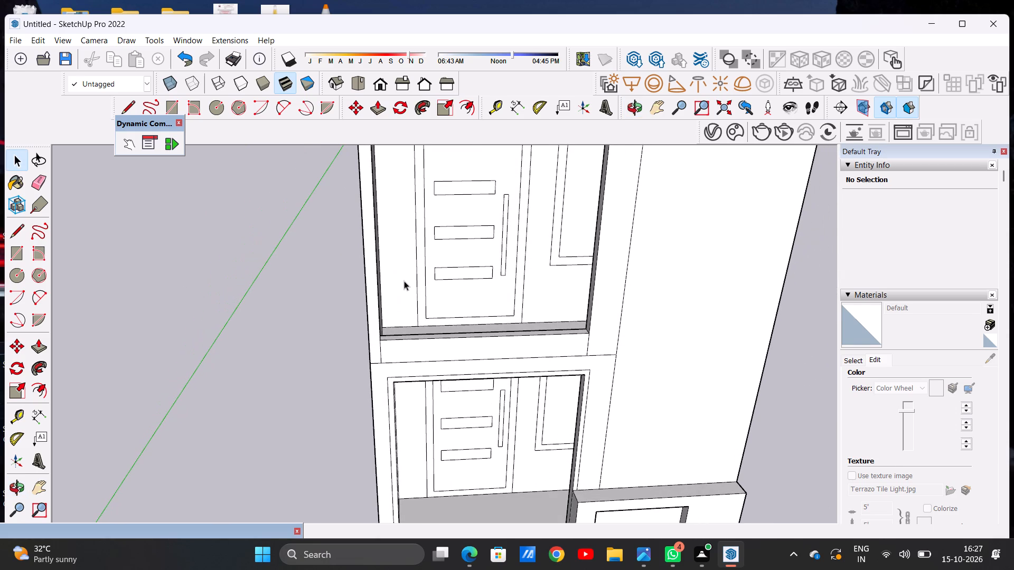
scroll(385, 367, "up", 5)
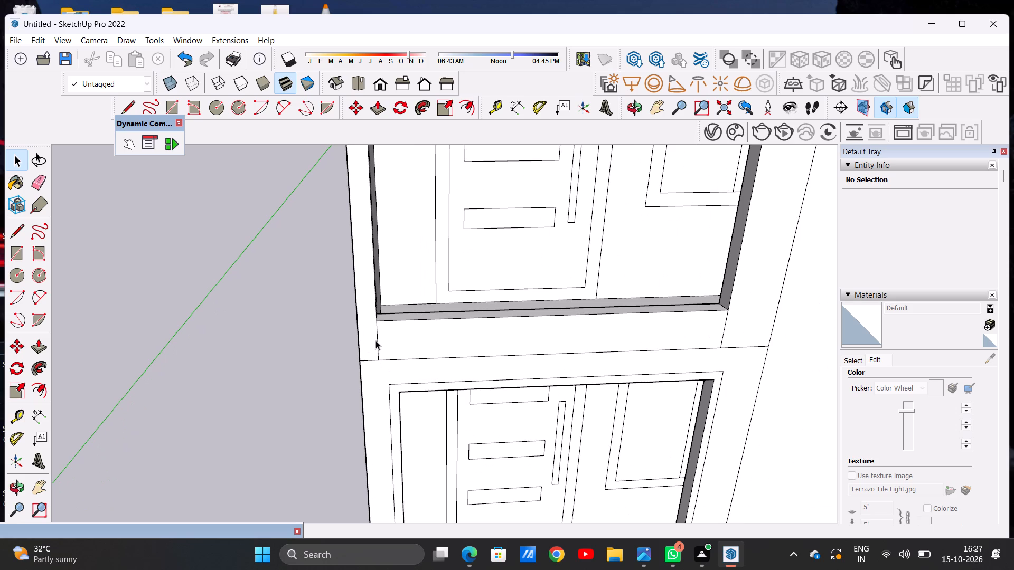
key("e")
left_click_drag(375, 340, 389, 337)
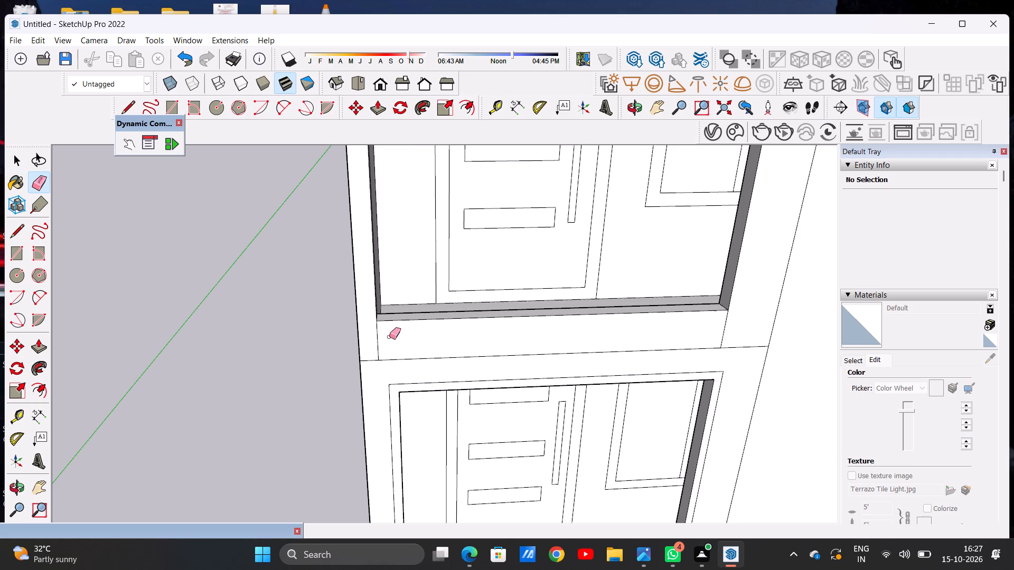
left_click_drag(389, 337, 398, 335)
scroll(318, 355, "down", 7)
key("space")
scroll(457, 341, "down", 5)
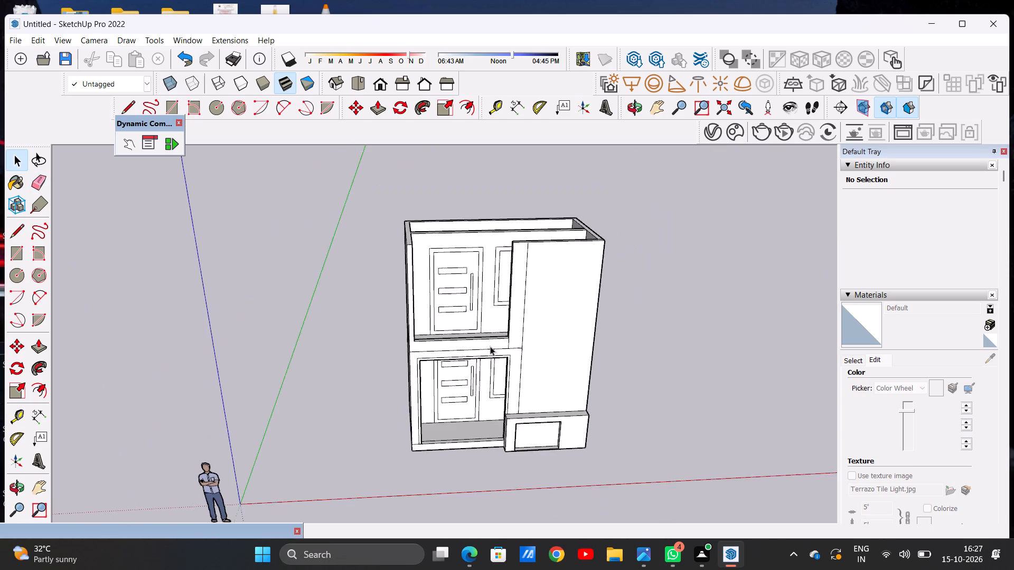
scroll(490, 346, "down", 6)
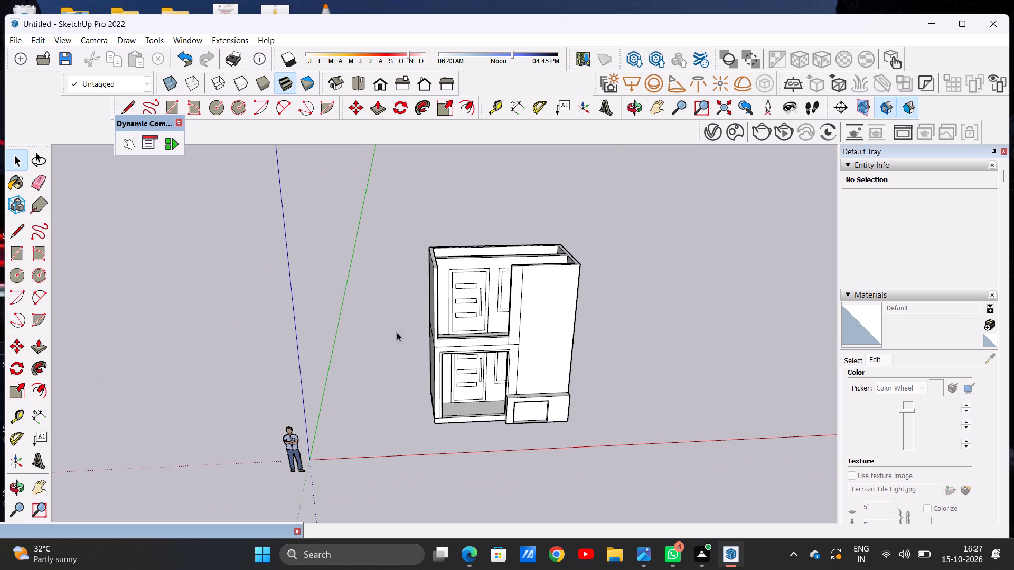
Push/Pull the inner face of the balcony's outer side wall inward to line up with the ground-floor opening's edge below.
scroll(382, 344, "down", 3)
scroll(450, 284, "up", 13)
middle_click_drag(417, 404, 408, 357)
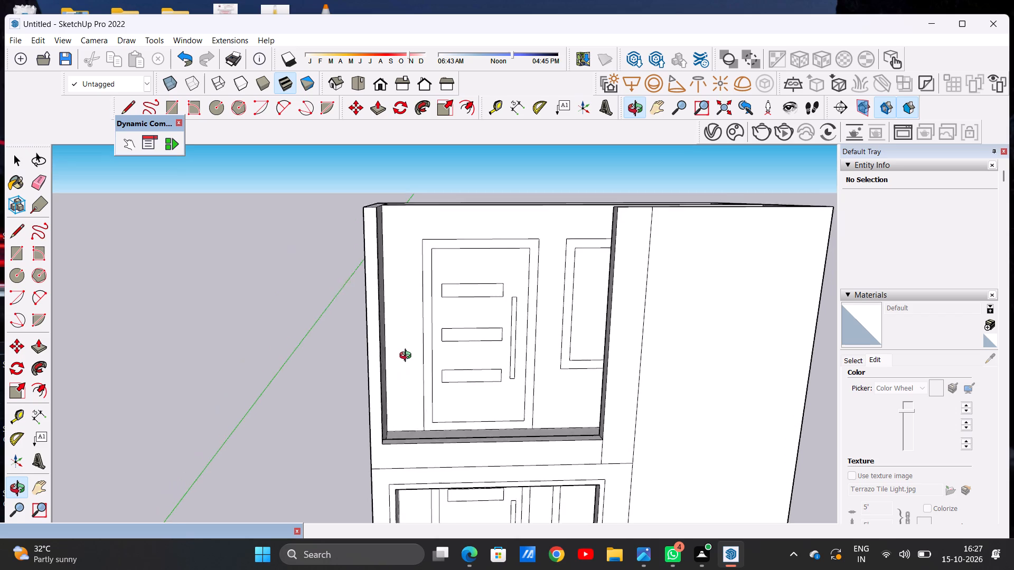
middle_click_drag(408, 357, 405, 348)
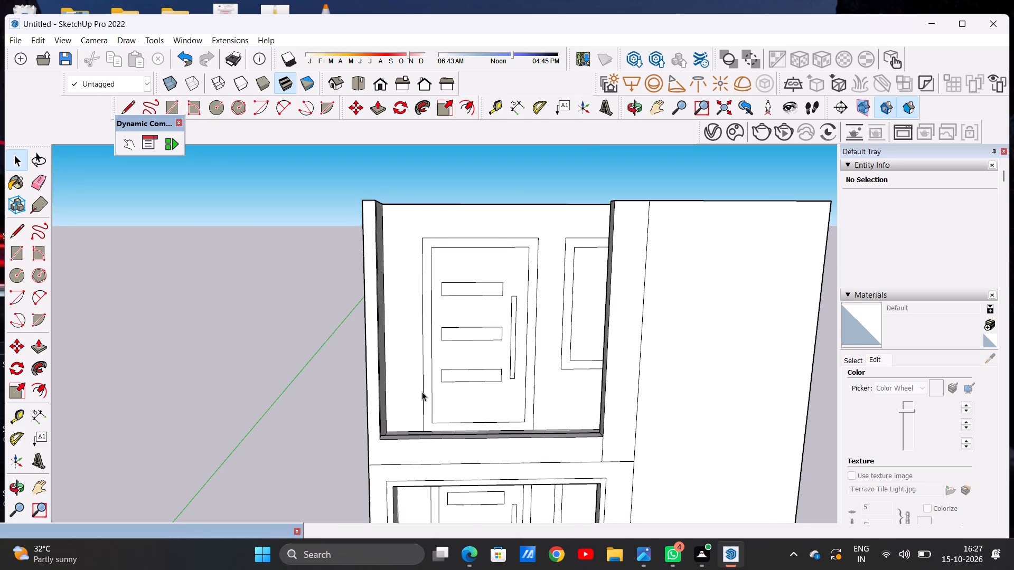
scroll(422, 392, "down", 1)
middle_click_drag(427, 373, 386, 417)
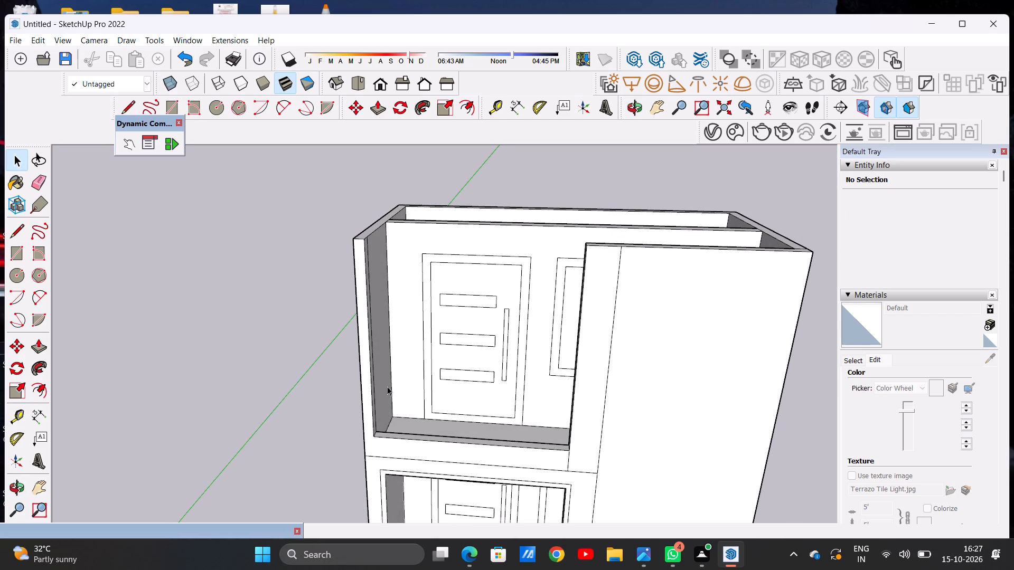
scroll(380, 377, "up", 2)
middle_click_drag(380, 357, 343, 454)
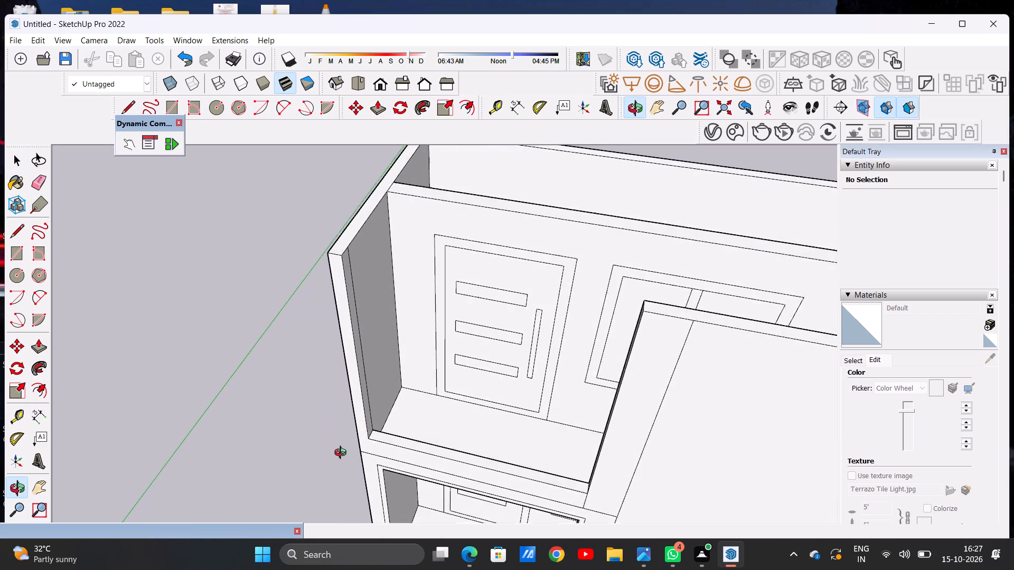
middle_click_drag(343, 454, 343, 455)
scroll(358, 342, "up", 2)
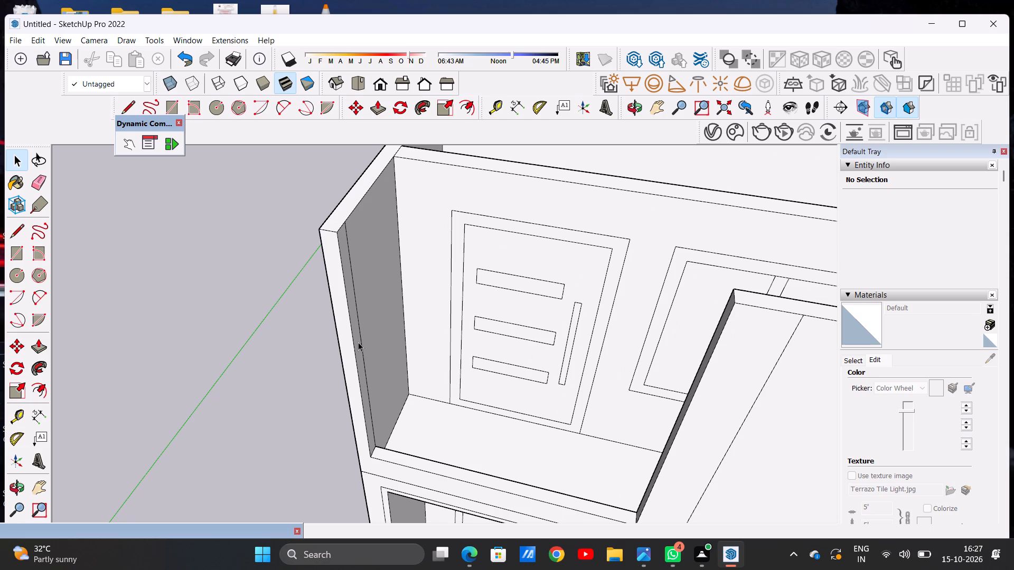
key("p")
scroll(372, 292, "up", 4)
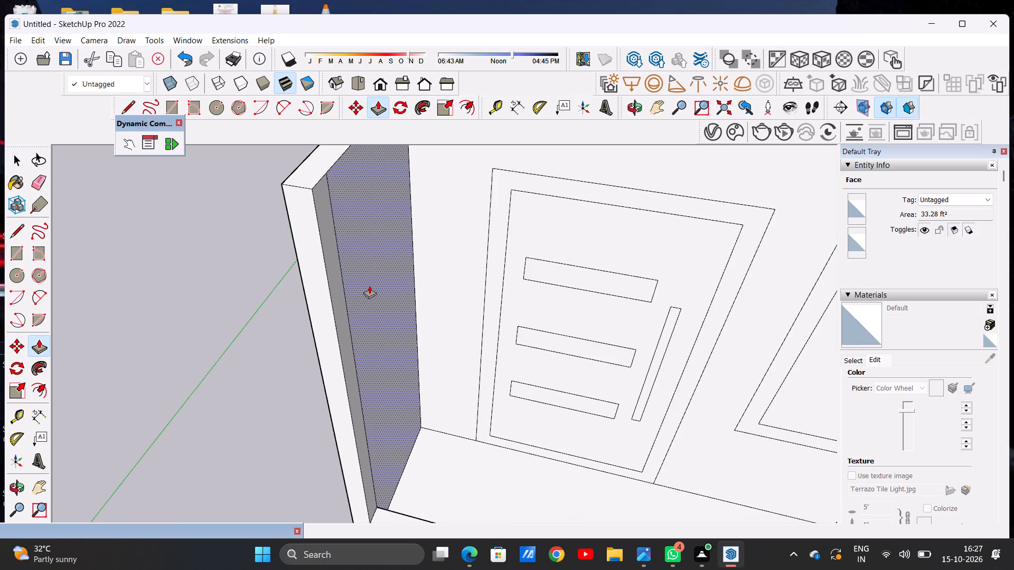
left_click(369, 286)
scroll(390, 288, "down", 10)
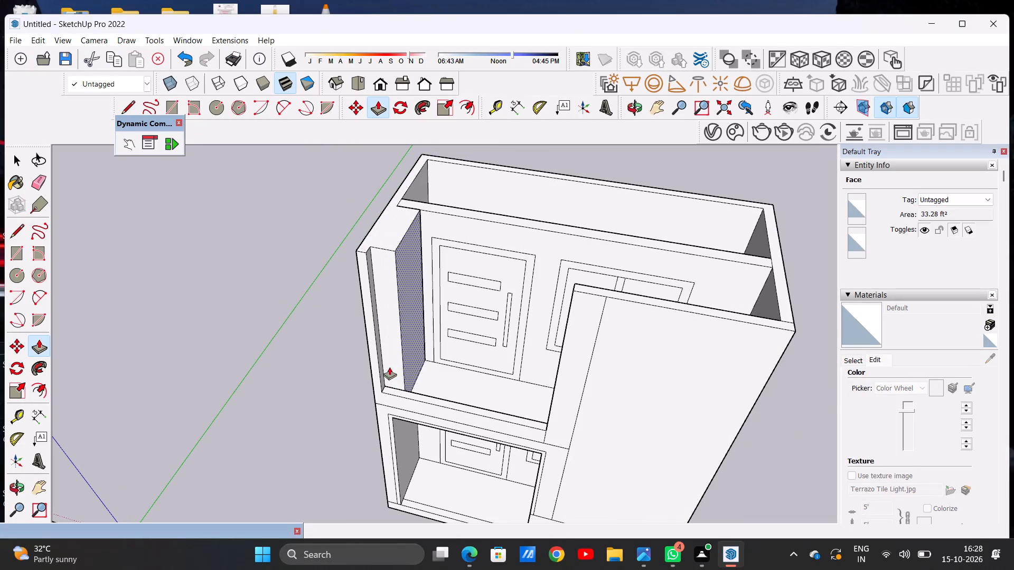
left_click(389, 422)
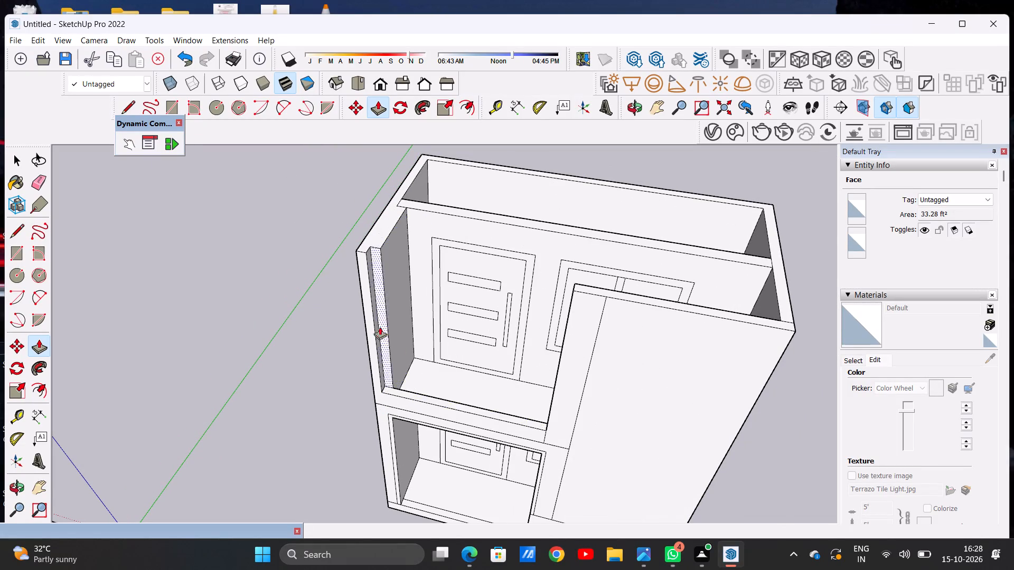
Push/Pull the narrow strip at the side wall's front edge inward until it is flush with the thickened wall.
scroll(375, 320, "up", 9)
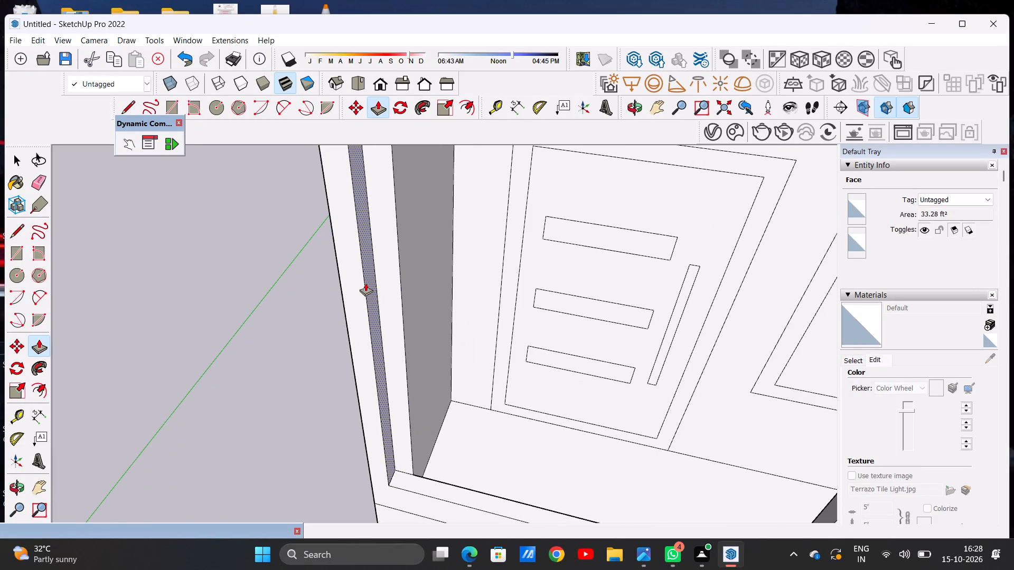
left_click(368, 278)
scroll(381, 284, "down", 6)
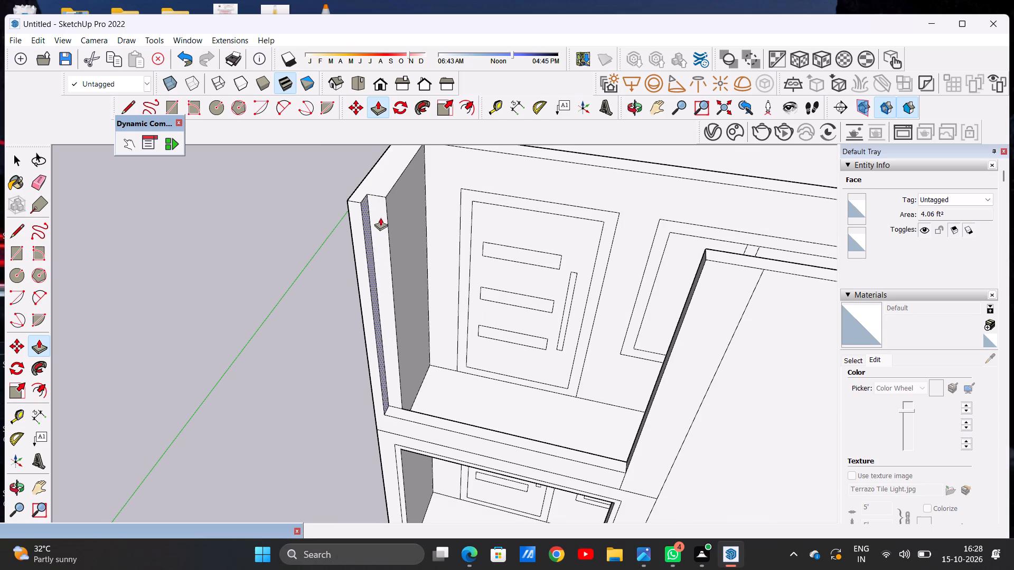
left_click(386, 203)
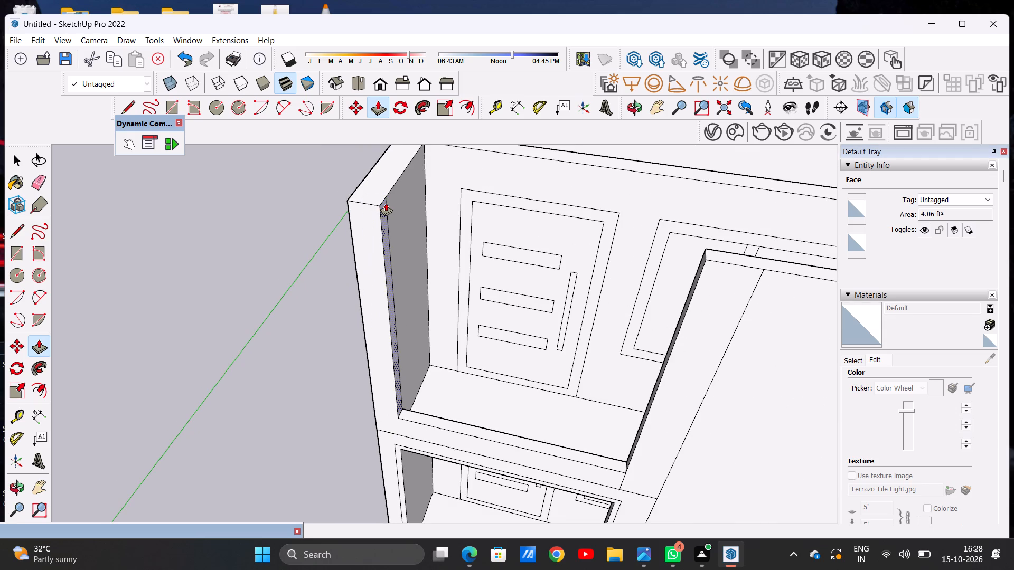
key("space")
Examine the balcony's thickened side wall and parapet from the front and from above.
scroll(394, 309, "down", 6)
middle_click_drag(403, 372, 447, 278)
scroll(406, 357, "up", 1)
middle_click(447, 269)
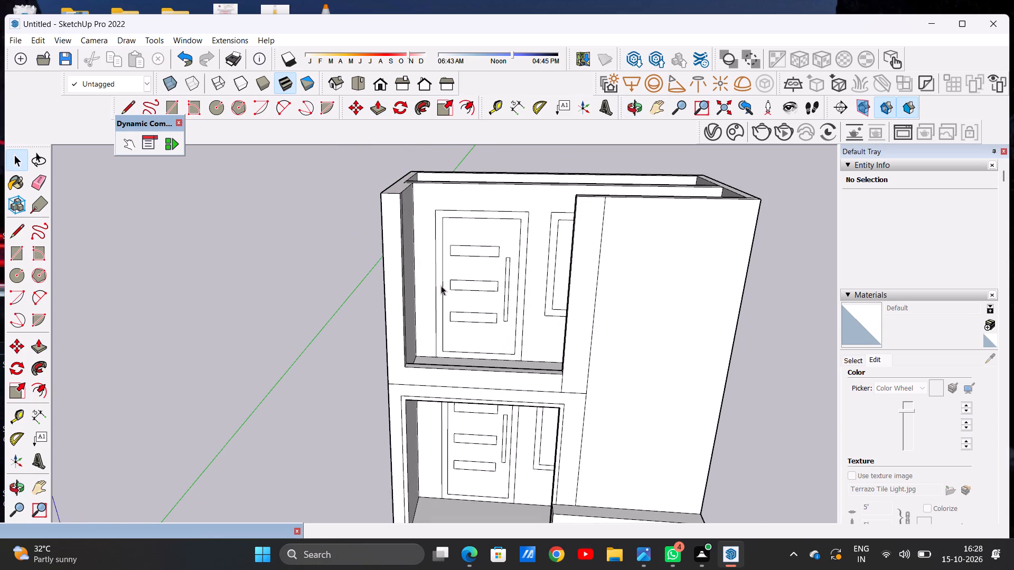
scroll(435, 359, "down", 5)
middle_click_drag(481, 362, 490, 274)
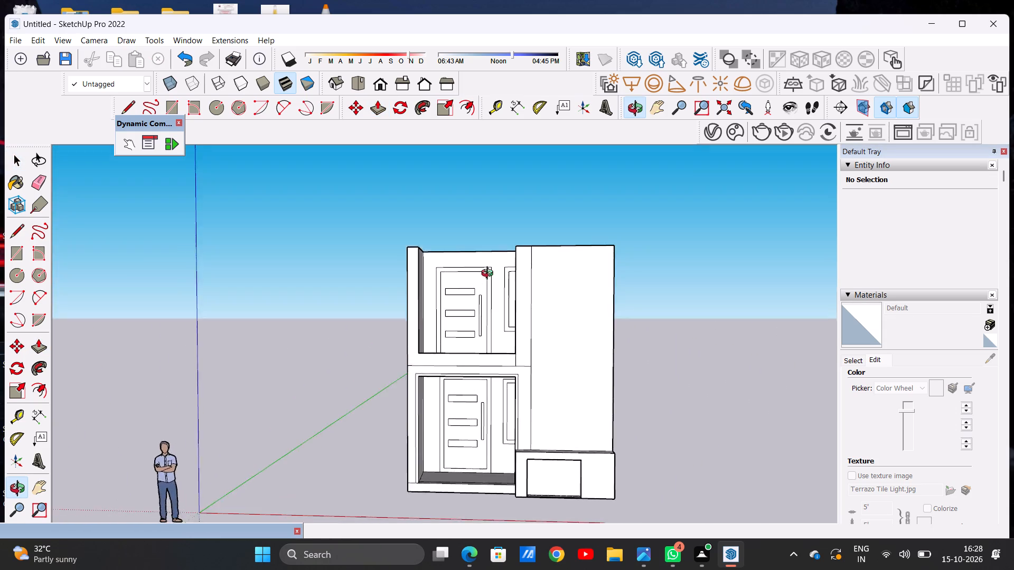
middle_click_drag(490, 274, 464, 282)
middle_click_drag(454, 289, 454, 374)
scroll(458, 296, "up", 5)
middle_click_drag(470, 296, 432, 317)
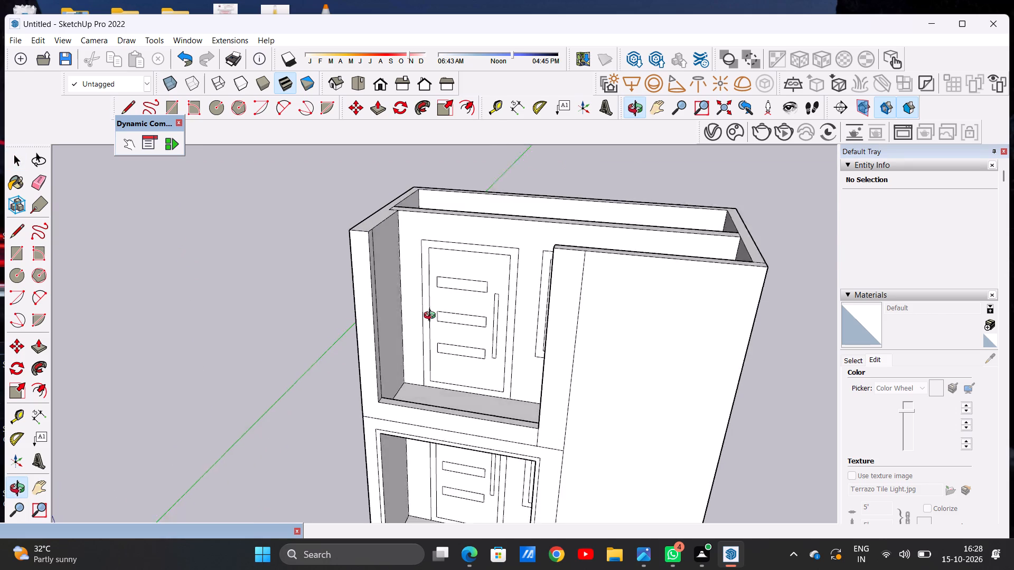
middle_click_drag(432, 317, 503, 308)
scroll(388, 335, "down", 10)
scroll(418, 400, "up", 7)
middle_click_drag(441, 433, 429, 376)
scroll(437, 387, "down", 3)
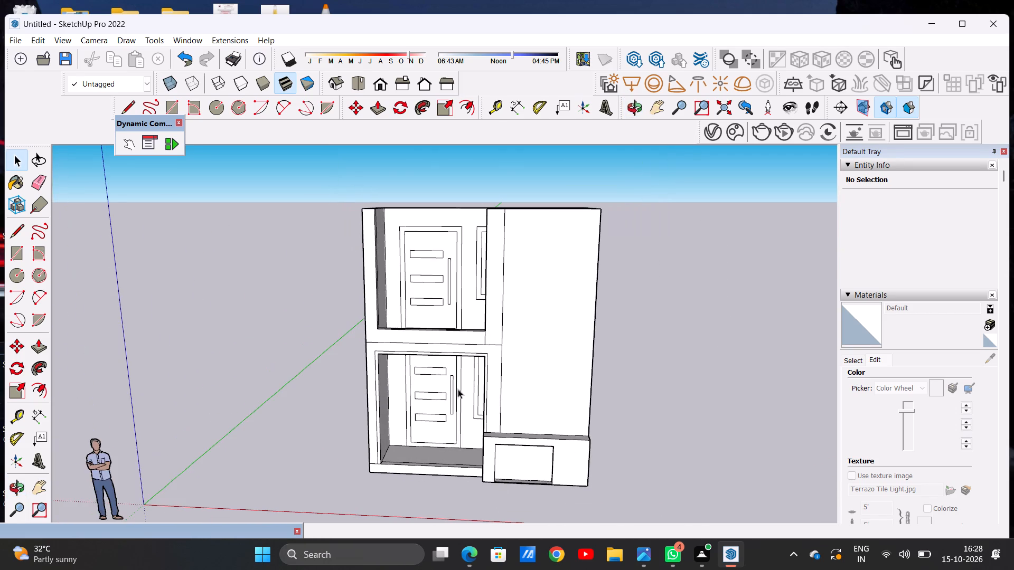
Erase the short vertical line between the parapet's front face and the tall front wall.
scroll(487, 340, "up", 12)
key("e")
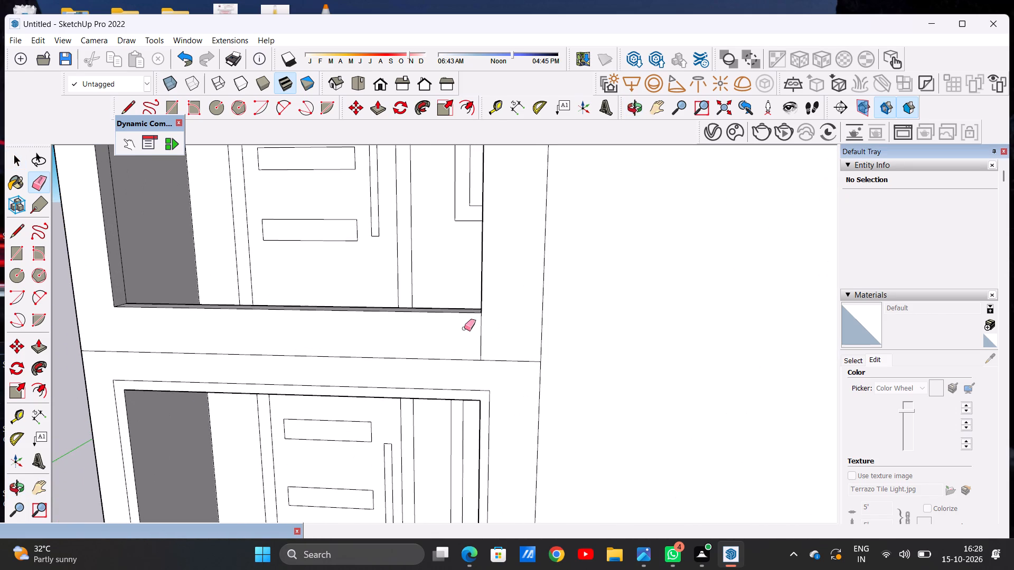
left_click_drag(466, 325, 485, 328)
key("space")
scroll(506, 378, "down", 5)
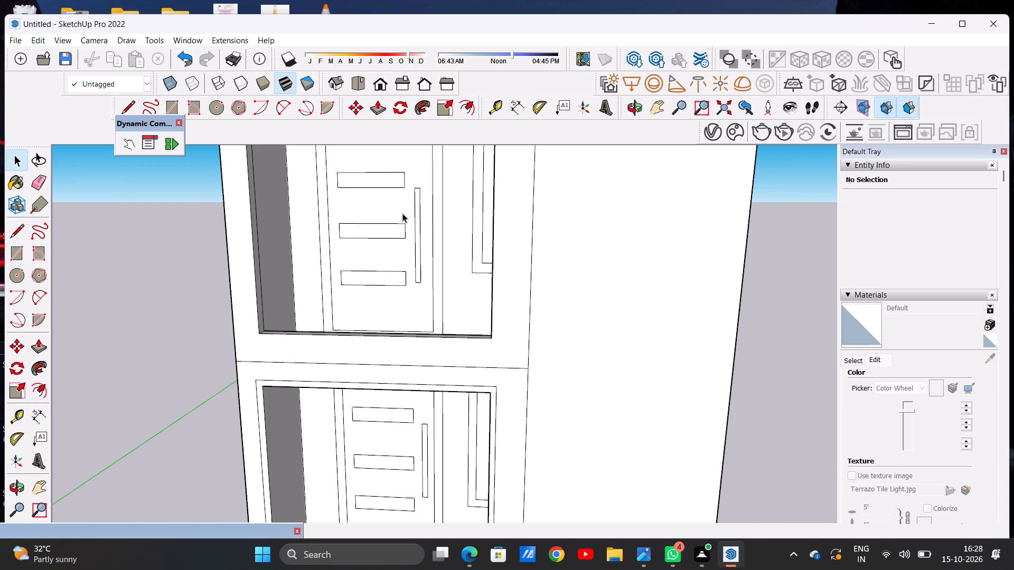
Draw a short horizontal line from the parapet's top corner across the tall front wall to its vertical line.
scroll(420, 318, "down", 6)
scroll(455, 339, "up", 1)
scroll(467, 362, "down", 16)
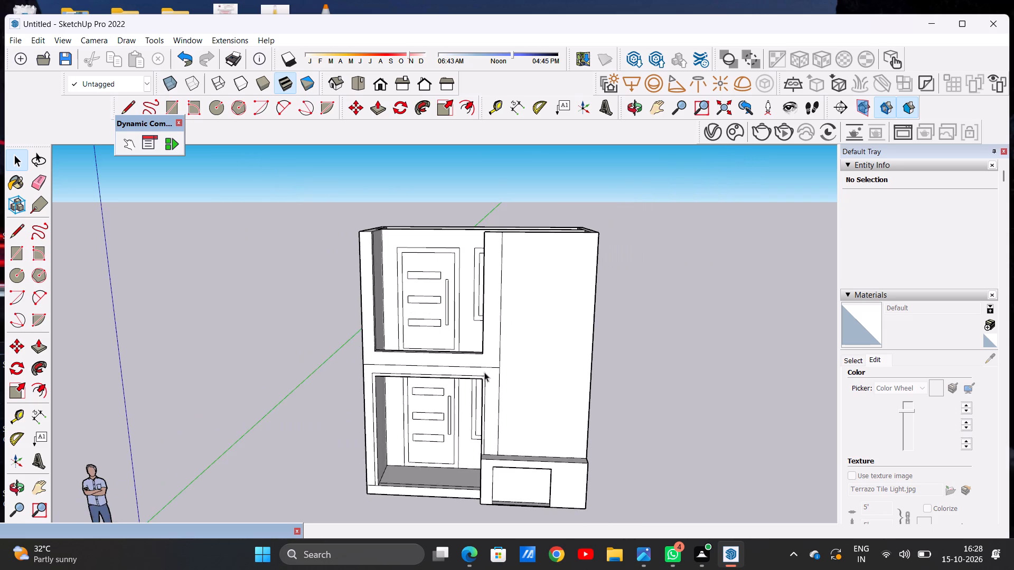
scroll(492, 317, "up", 6)
scroll(497, 318, "down", 7)
middle_click_drag(481, 364, 456, 435)
middle_click_drag(486, 386, 492, 366)
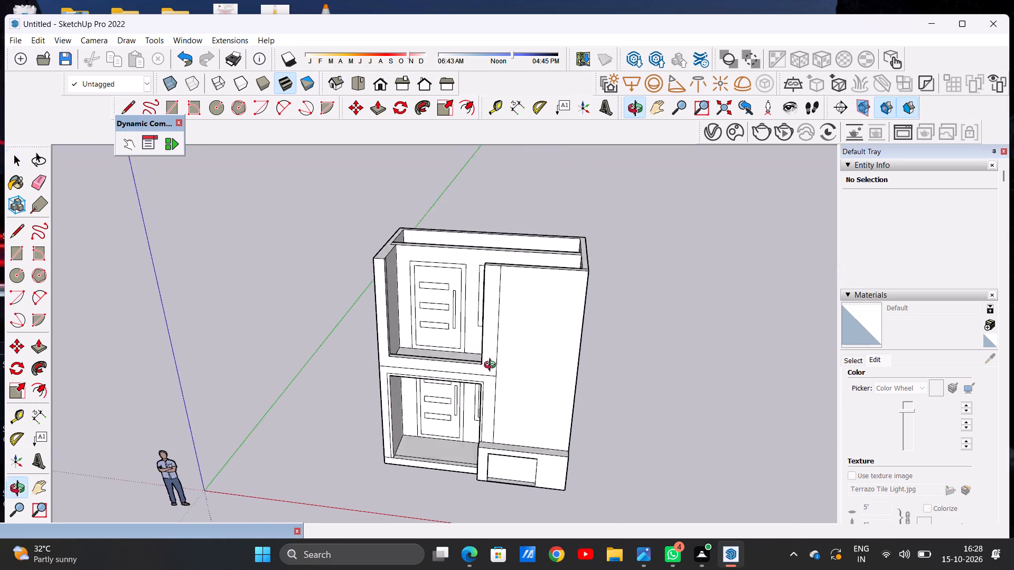
middle_click_drag(492, 366, 492, 316)
scroll(473, 360, "up", 3)
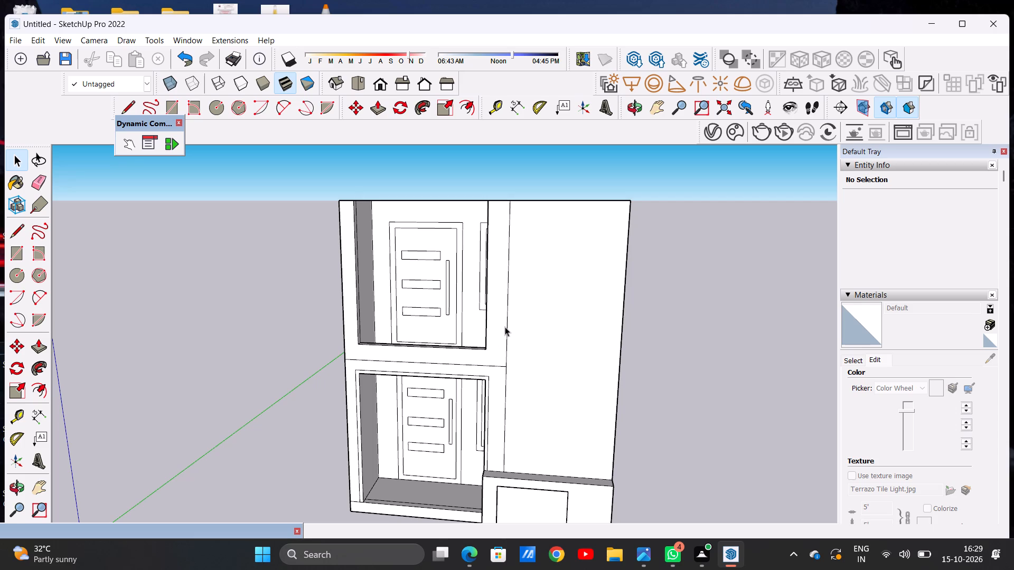
middle_click_drag(493, 361, 511, 339)
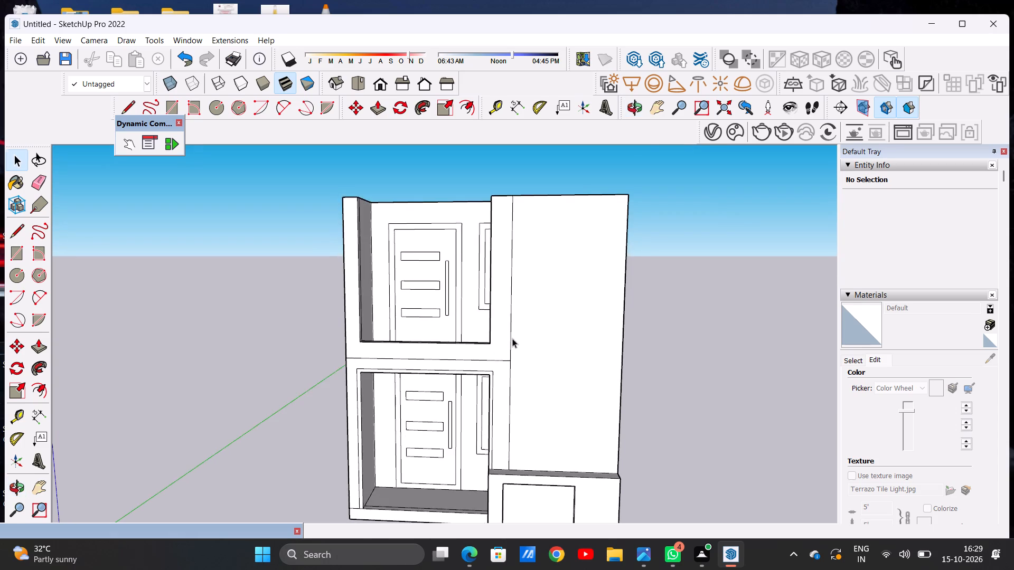
scroll(490, 349, "up", 9)
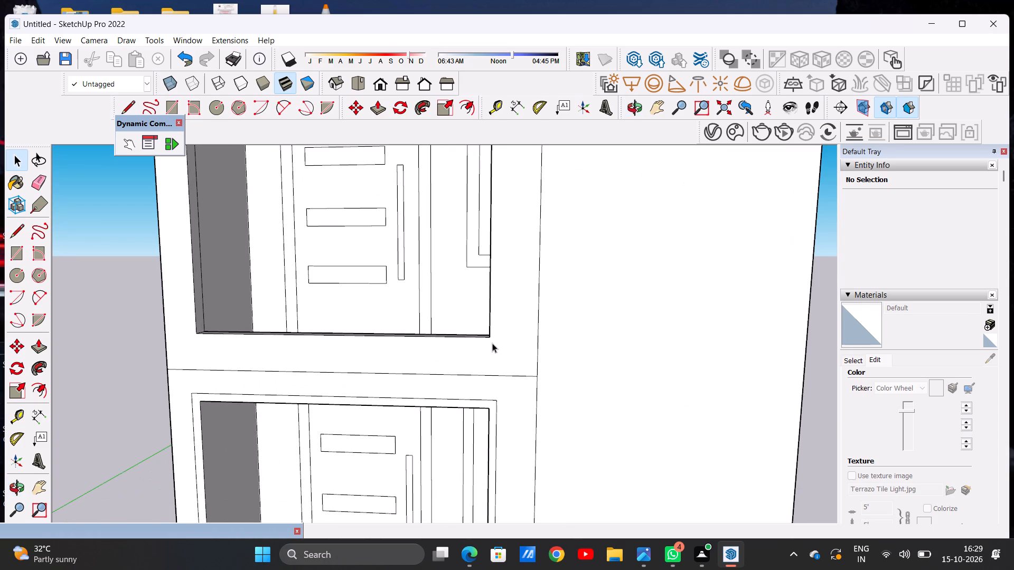
key("l")
left_click(491, 336)
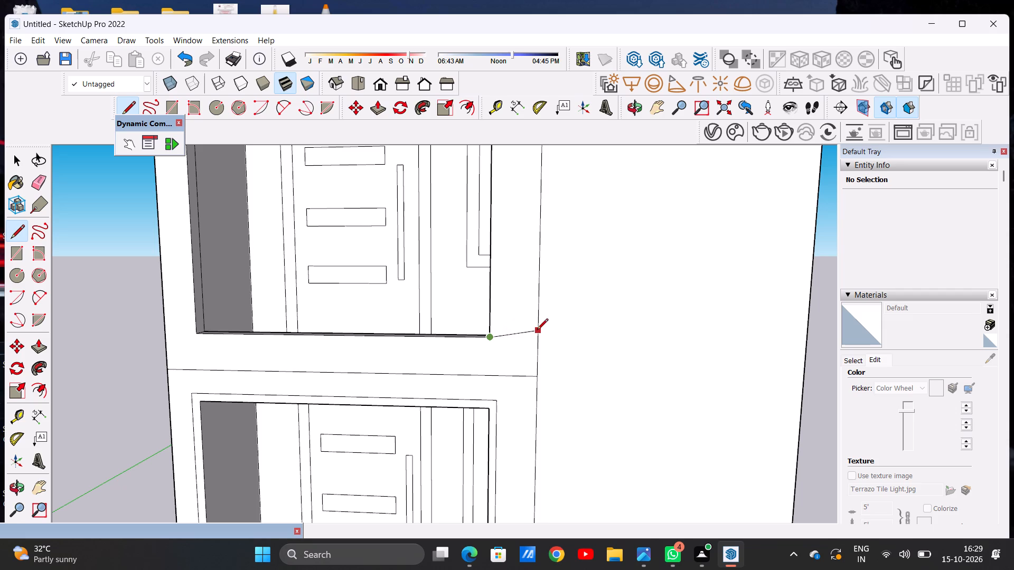
left_click(536, 342)
key("space")
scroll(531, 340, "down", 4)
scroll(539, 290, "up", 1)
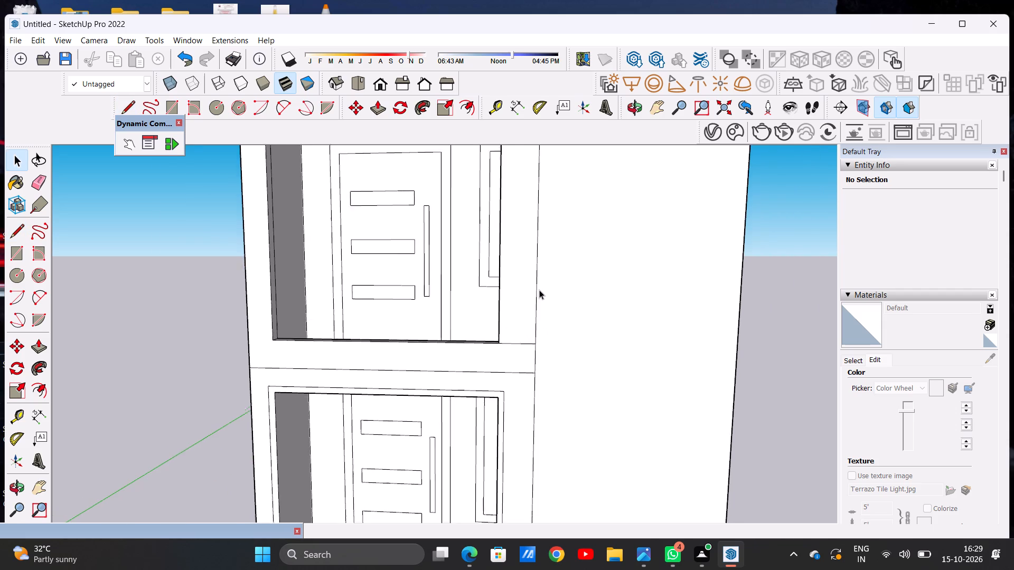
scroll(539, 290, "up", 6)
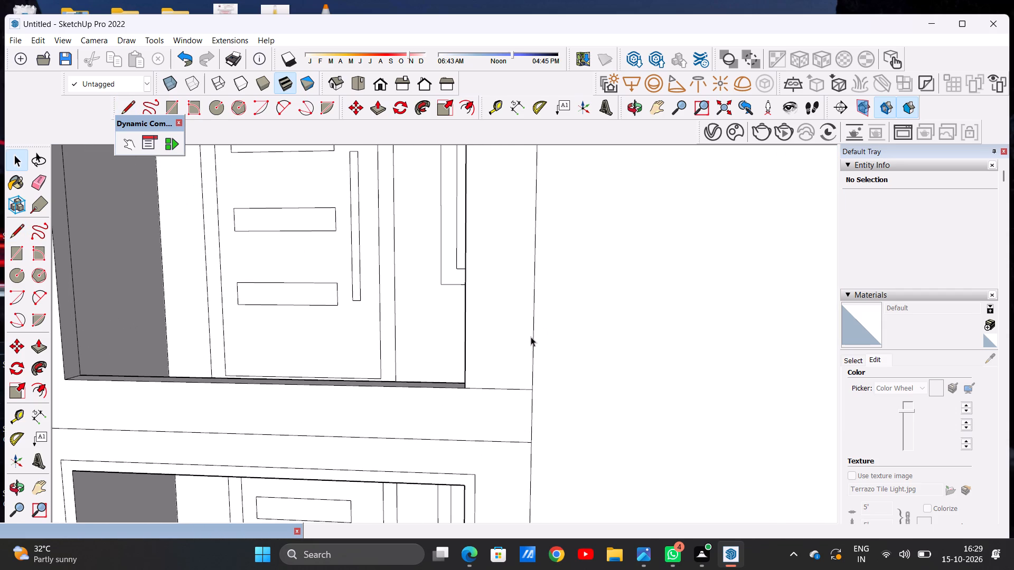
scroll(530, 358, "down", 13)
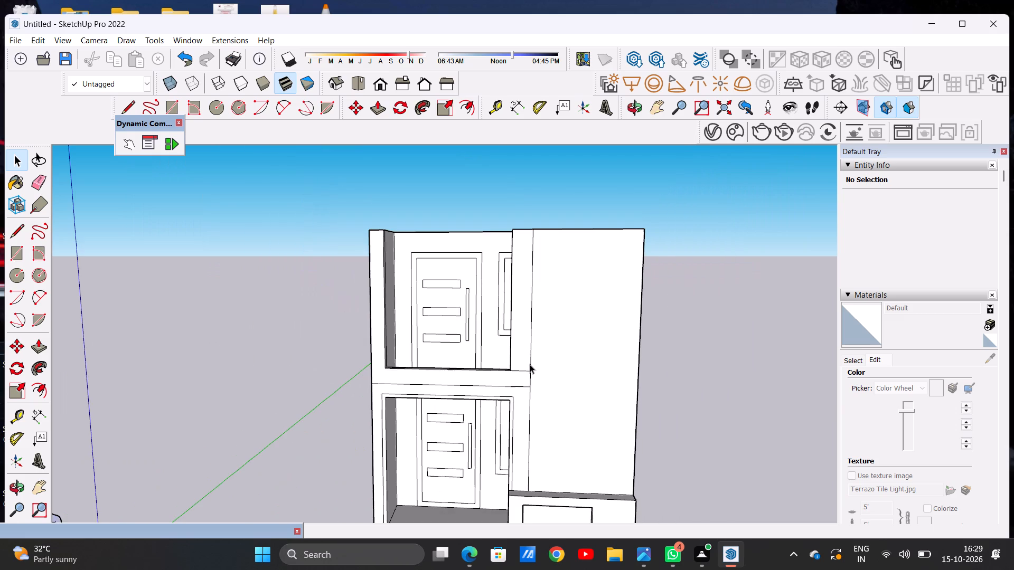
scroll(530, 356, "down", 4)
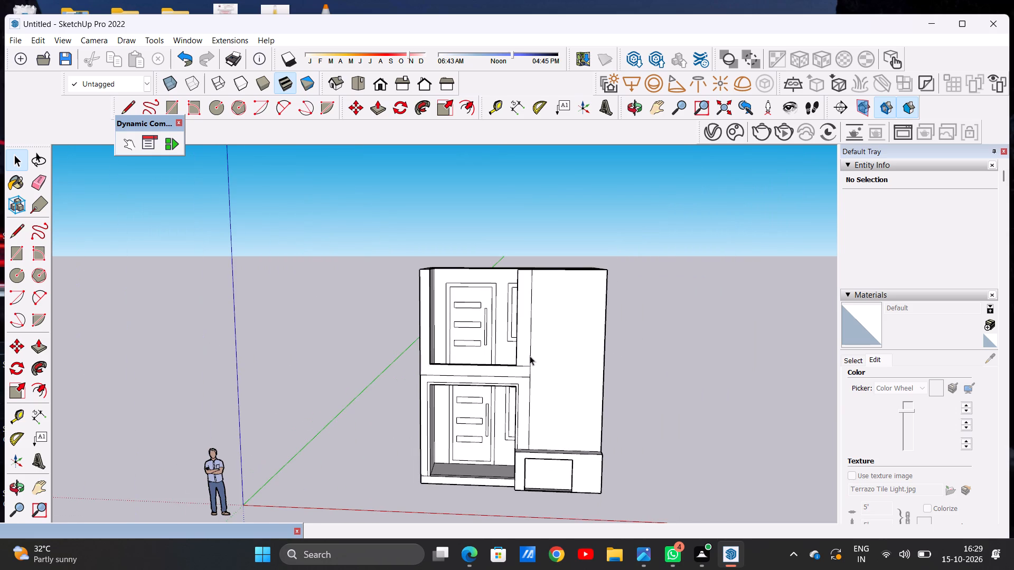
Draw a horizontal line across the balcony side wall's inner face just below its top, from the front edge to the door wall.
scroll(461, 310, "up", 2)
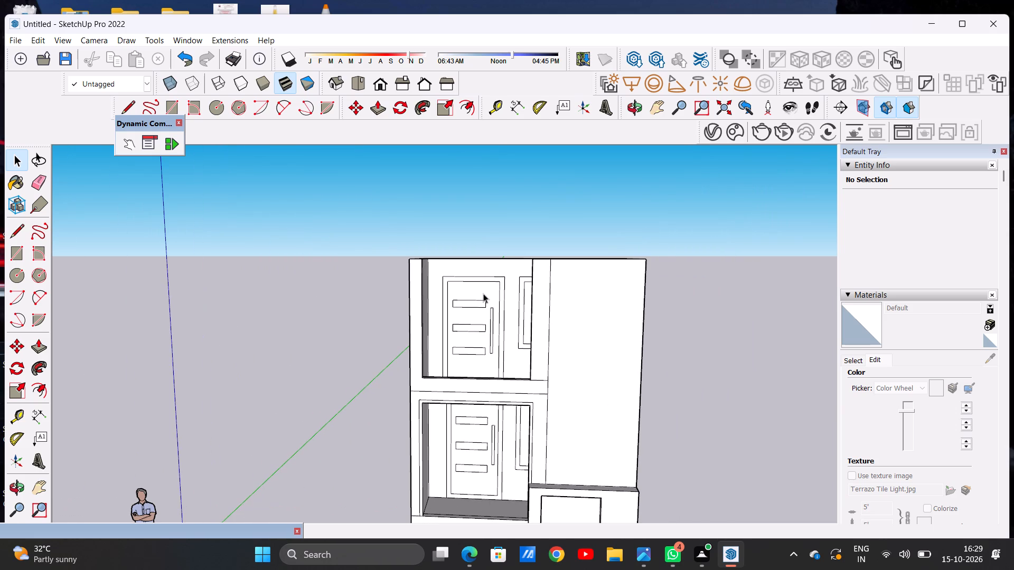
middle_click_drag(481, 312, 372, 388)
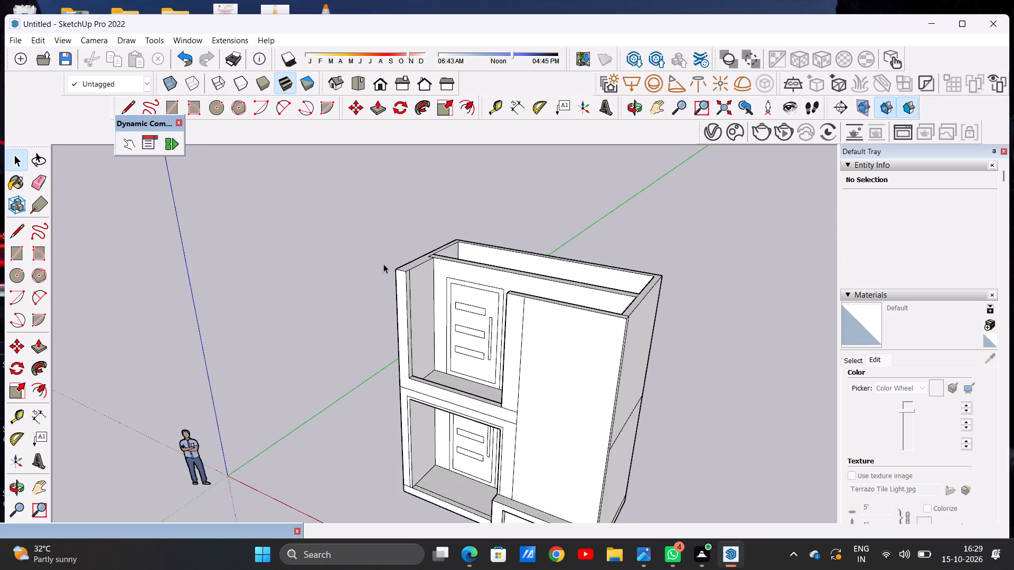
scroll(396, 260, "up", 2)
scroll(396, 260, "down", 1)
scroll(396, 260, "up", 4)
middle_click_drag(448, 298, 405, 330)
scroll(418, 329, "up", 2)
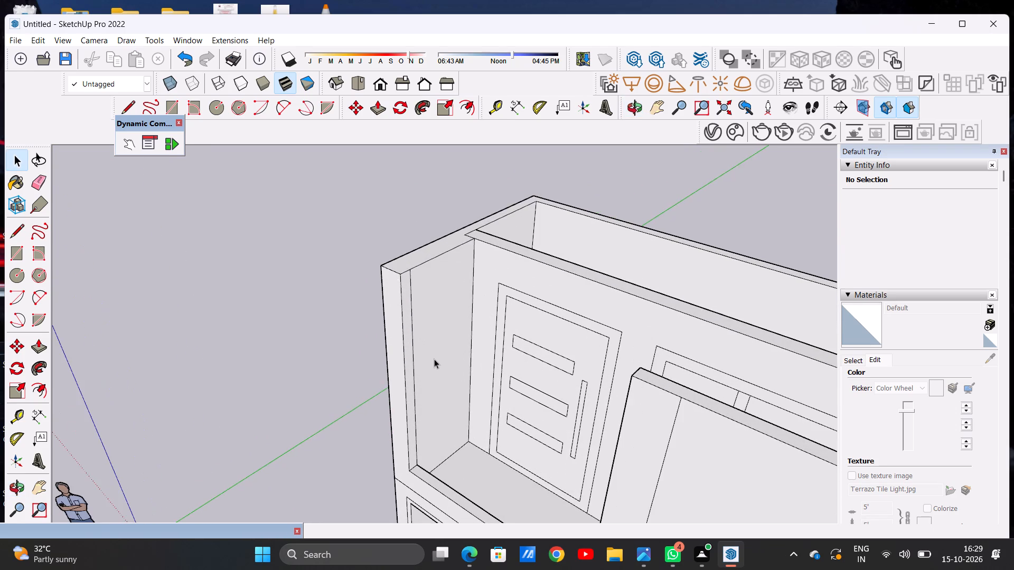
middle_click_drag(443, 368, 377, 382)
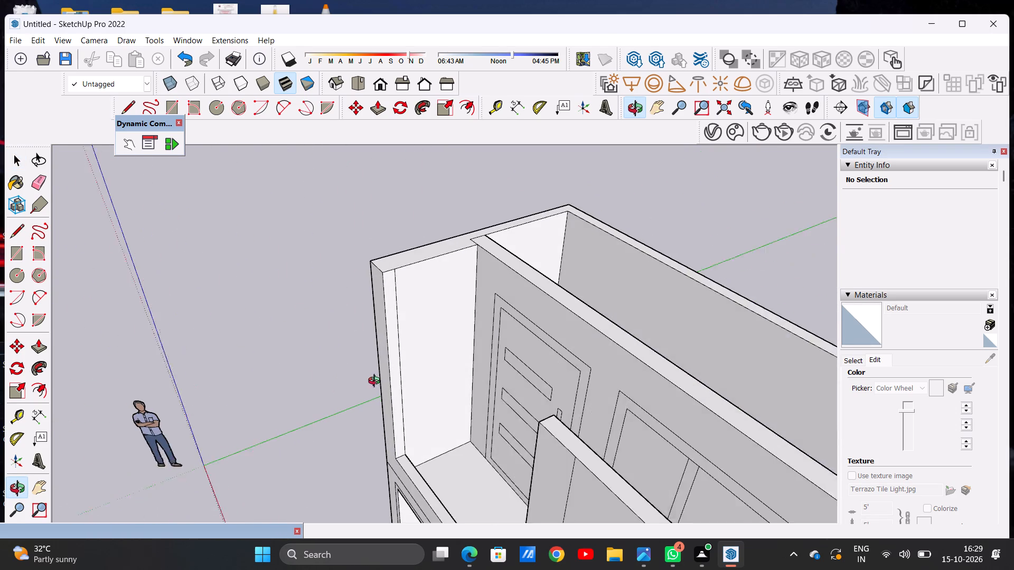
middle_click_drag(377, 382, 391, 382)
scroll(419, 316, "up", 6)
scroll(401, 301, "down", 8)
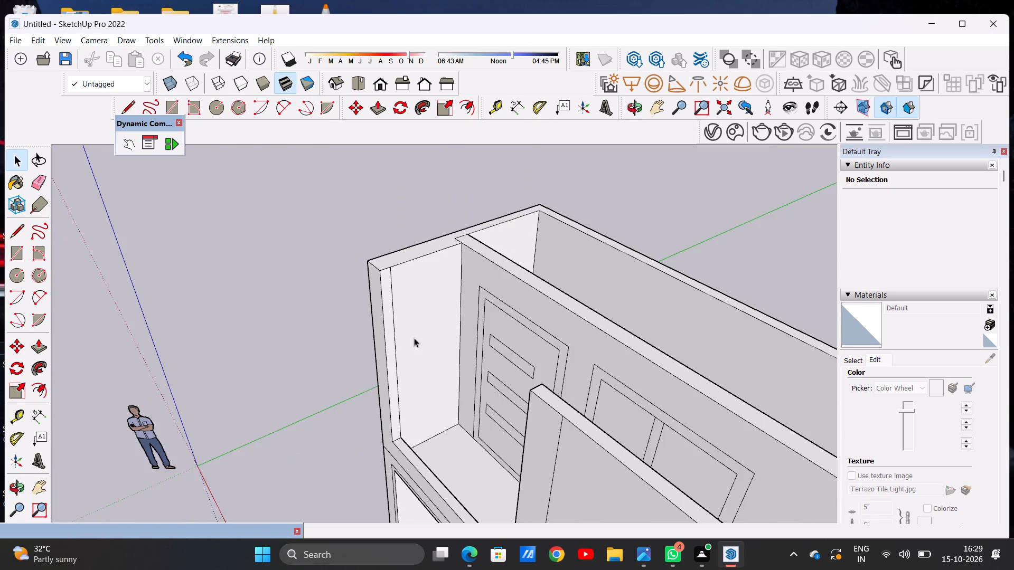
middle_click_drag(436, 397, 395, 318)
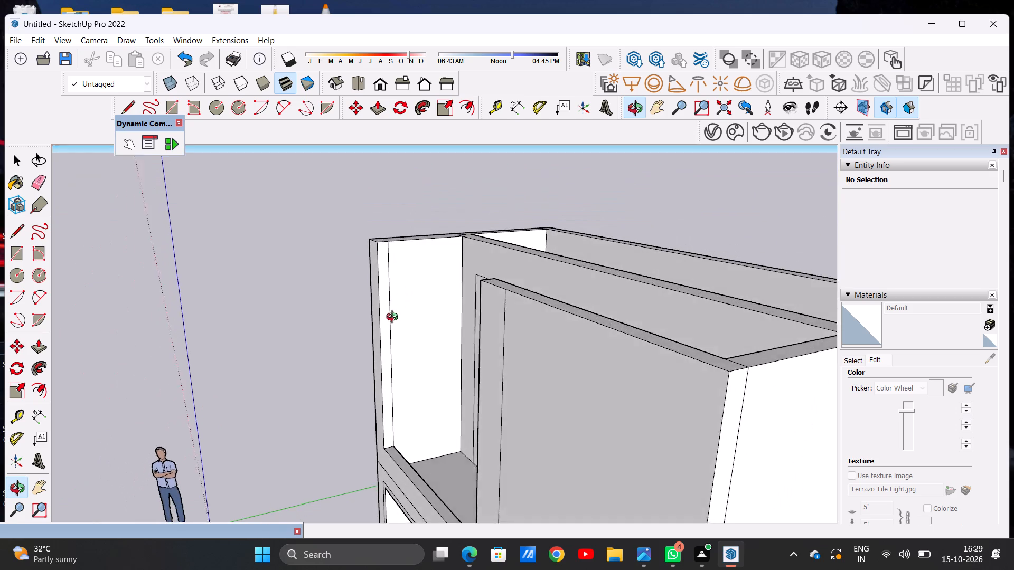
middle_click_drag(395, 318, 389, 321)
scroll(390, 258, "up", 4)
key("l")
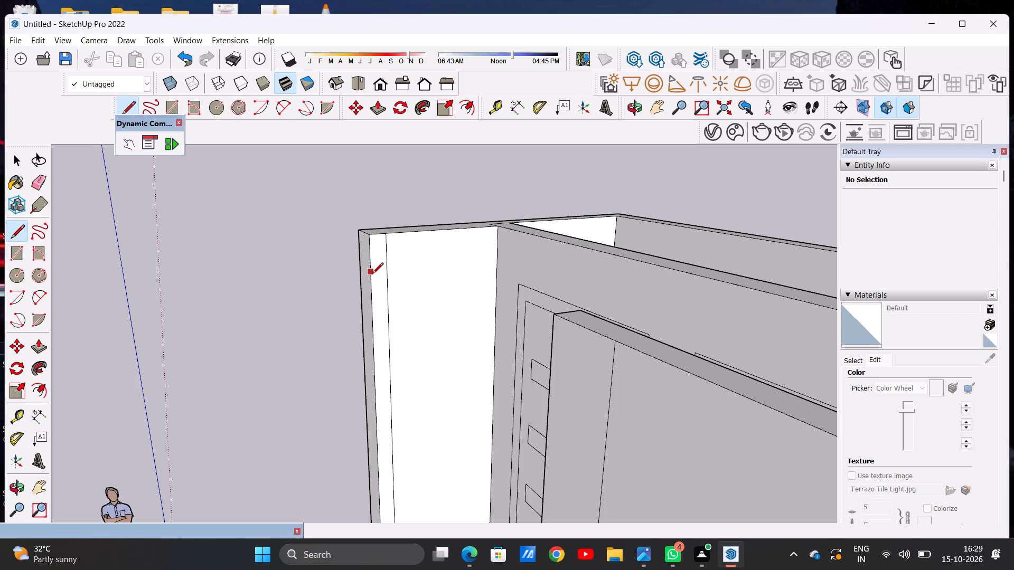
left_click(372, 272)
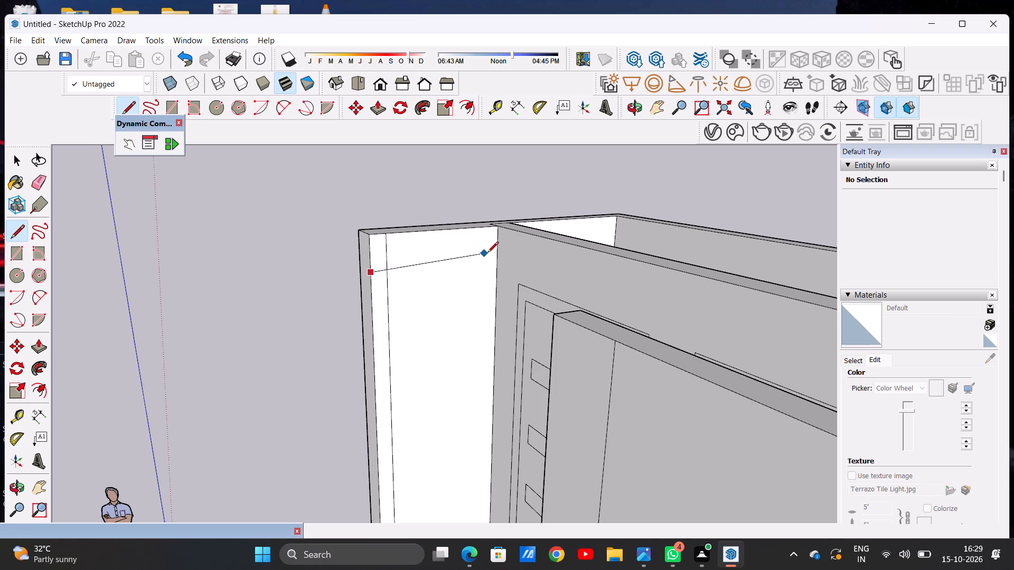
left_click(496, 260)
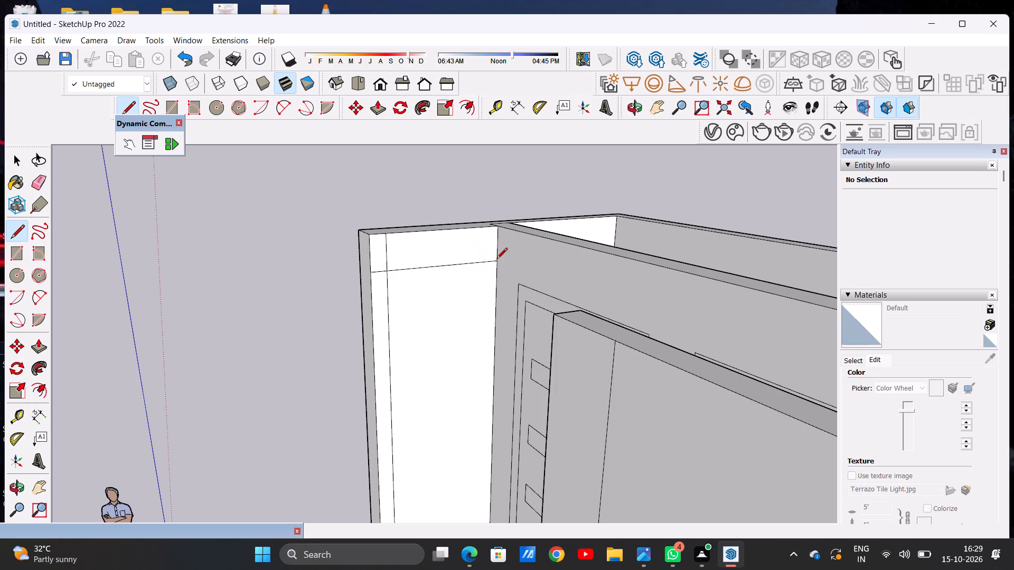
key("space")
Push/Pull the strip above the new line, behind the vertical line, across to the opposite side wall to roof the balcony.
scroll(410, 259, "down", 6)
scroll(402, 254, "up", 10)
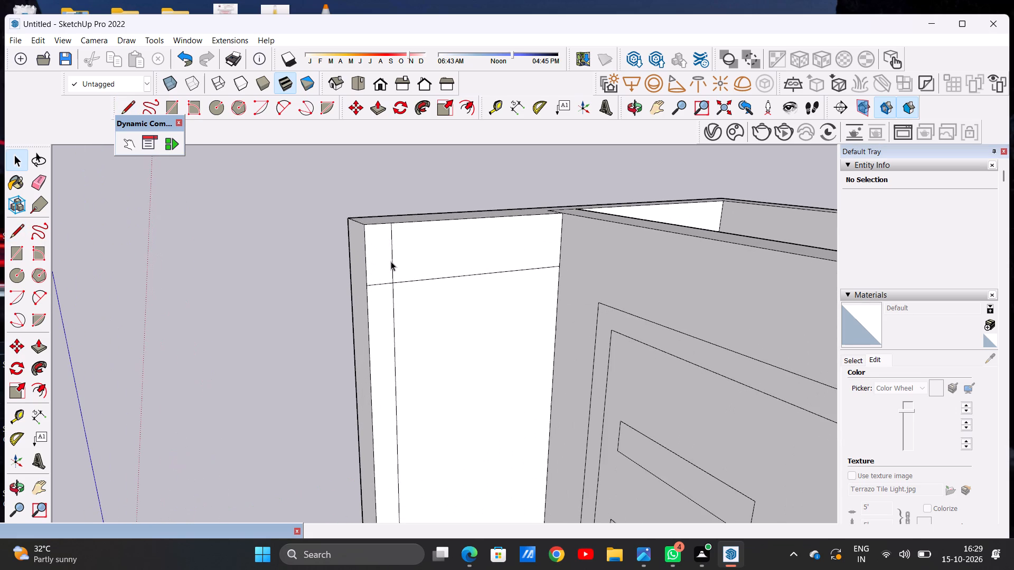
scroll(425, 280, "down", 5)
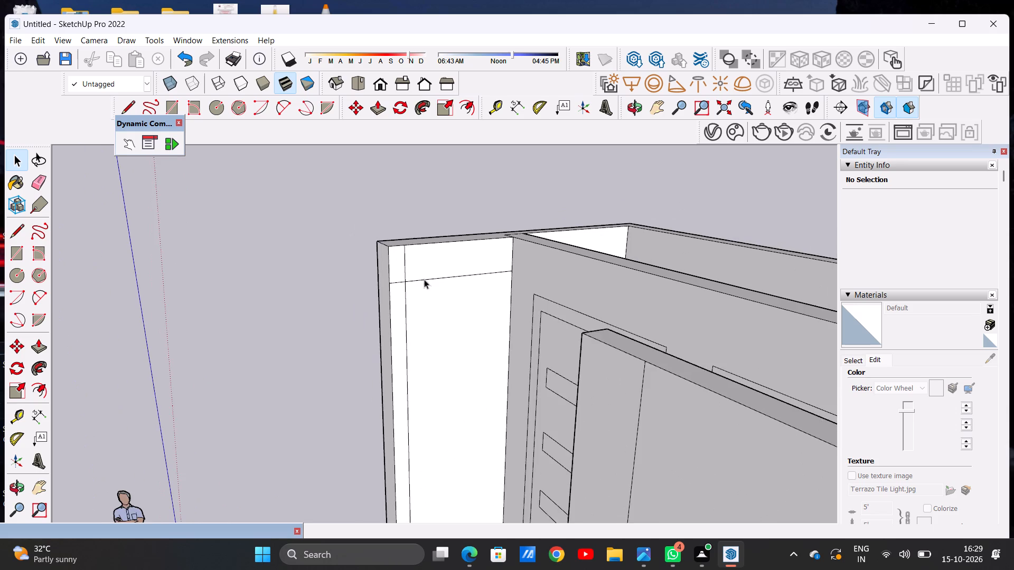
middle_click_drag(395, 261, 570, 286)
scroll(570, 294, "down", 6)
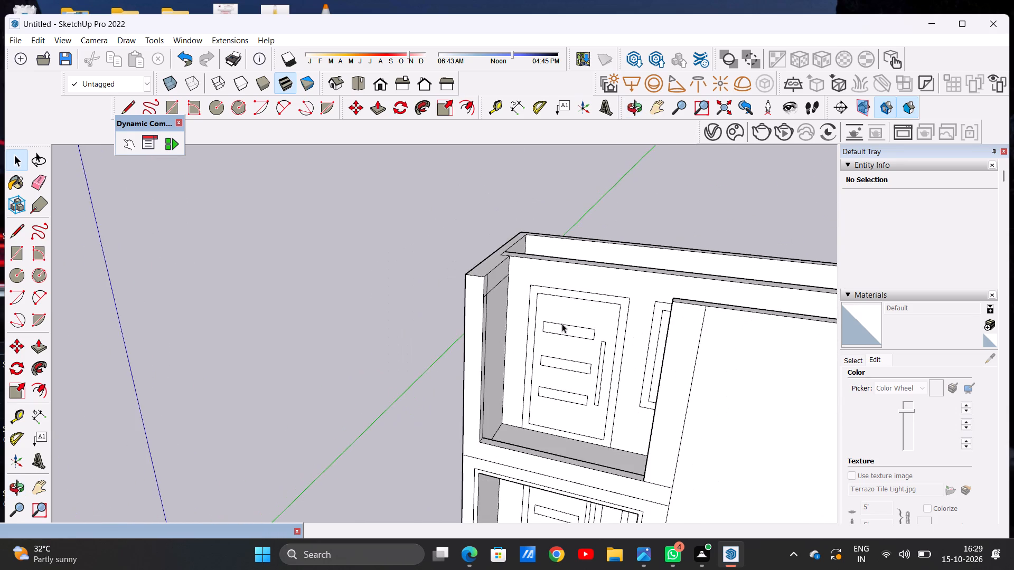
middle_click_drag(562, 324, 504, 343)
scroll(498, 298, "up", 4)
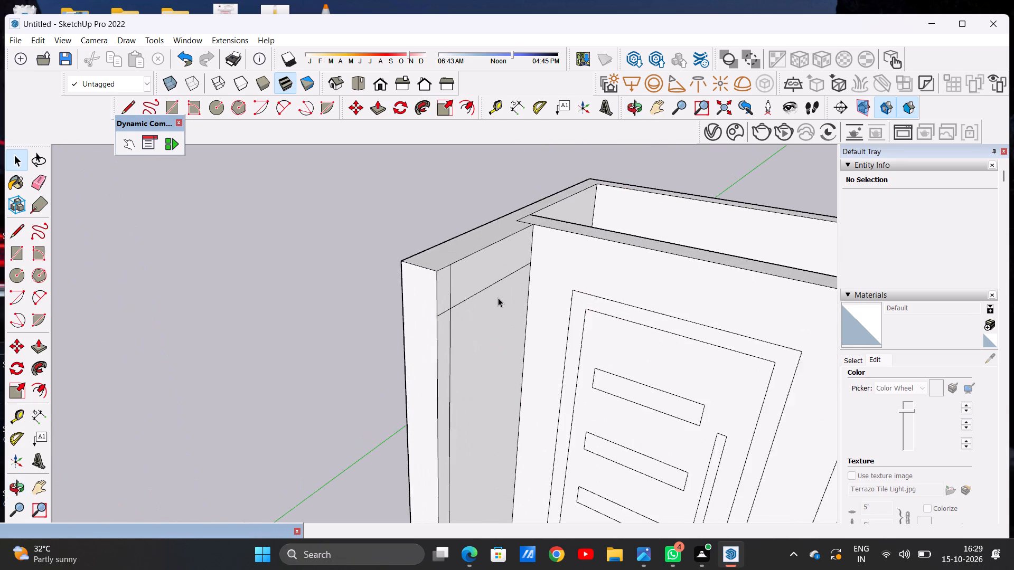
scroll(498, 298, "up", 6)
key("p")
left_click(474, 252)
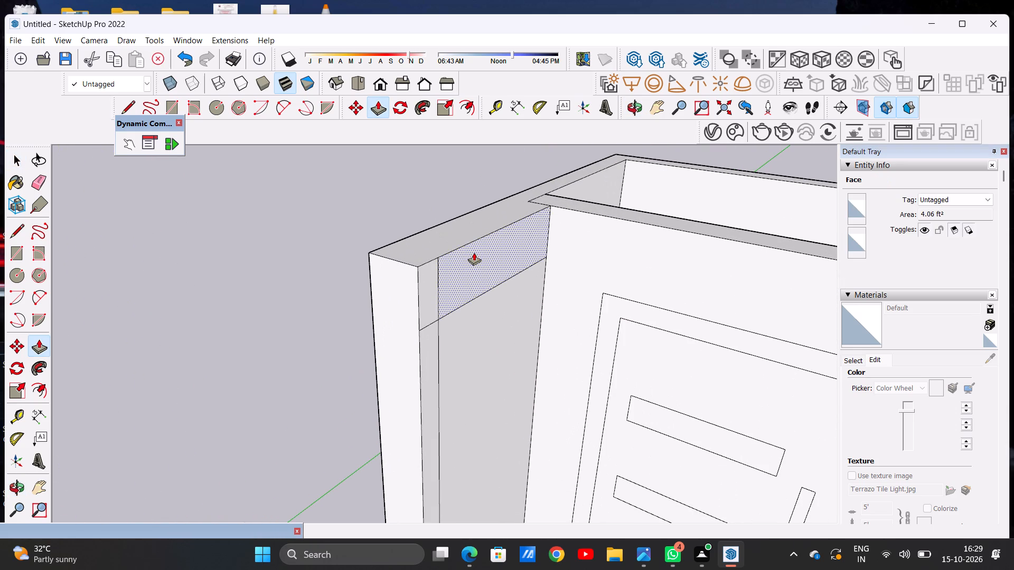
scroll(556, 256, "down", 19)
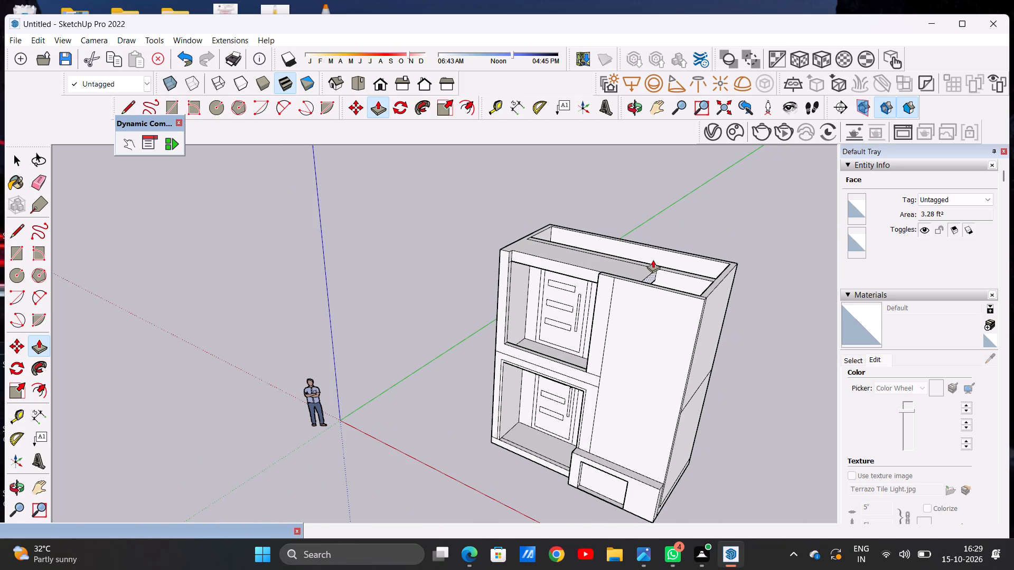
scroll(685, 284, "up", 6)
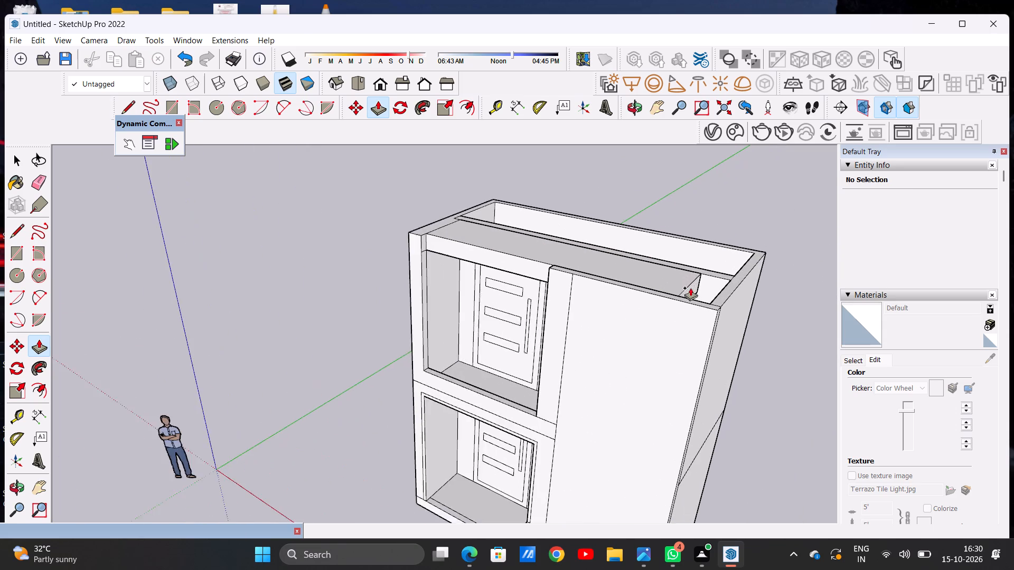
scroll(690, 288, "up", 10)
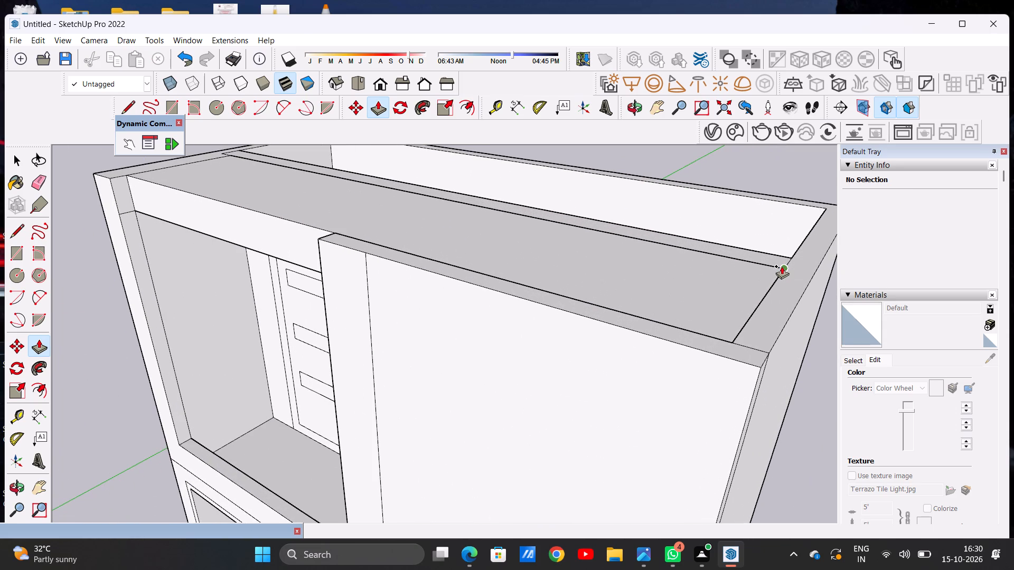
left_click(782, 265)
key("space")
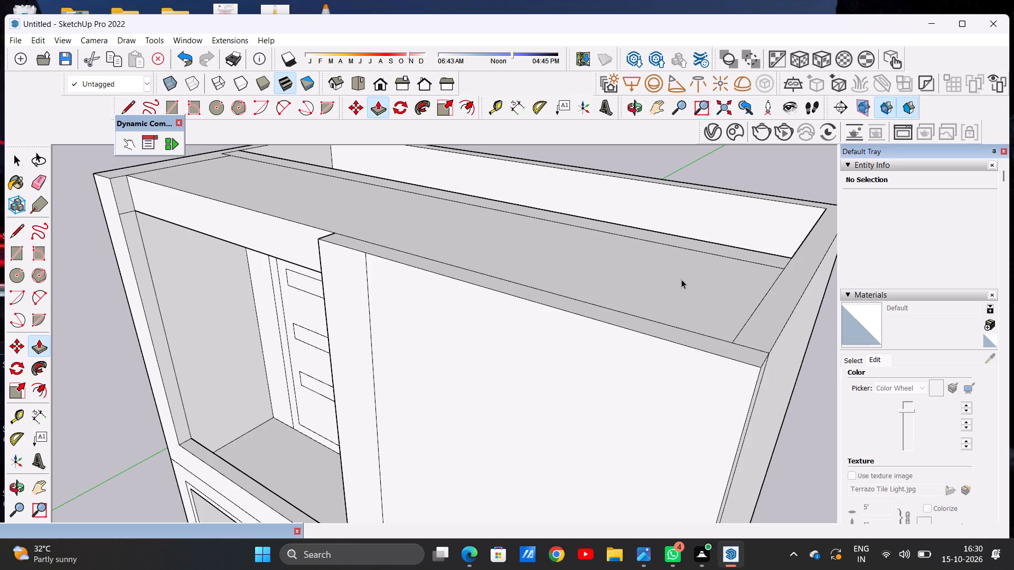
Draw a horizontal line just below the top of the rear room's side wall, from the door wall to the back wall.
scroll(554, 306, "down", 8)
middle_click_drag(386, 319, 525, 161)
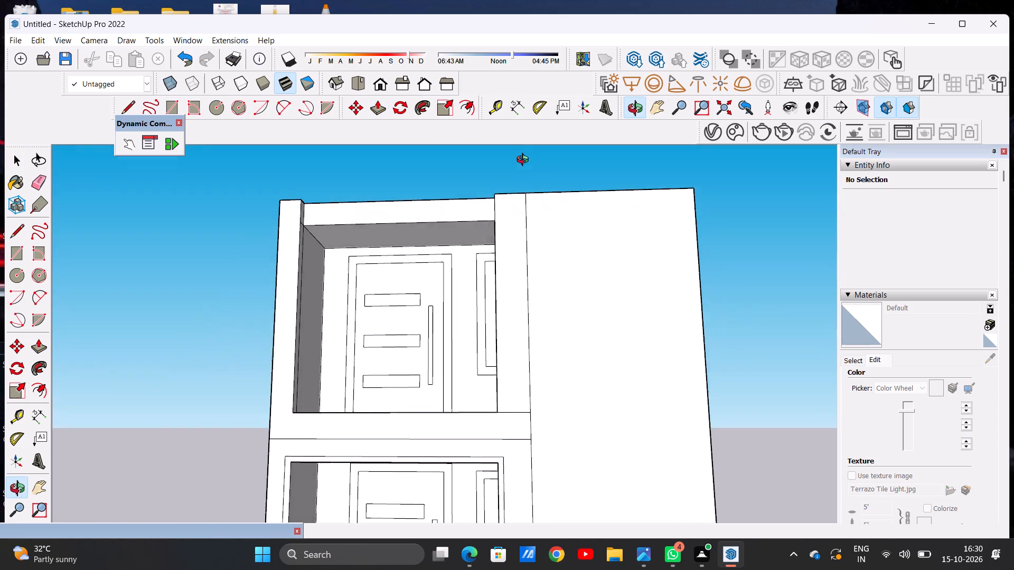
middle_click_drag(525, 161, 509, 345)
middle_click_drag(501, 229, 139, 268)
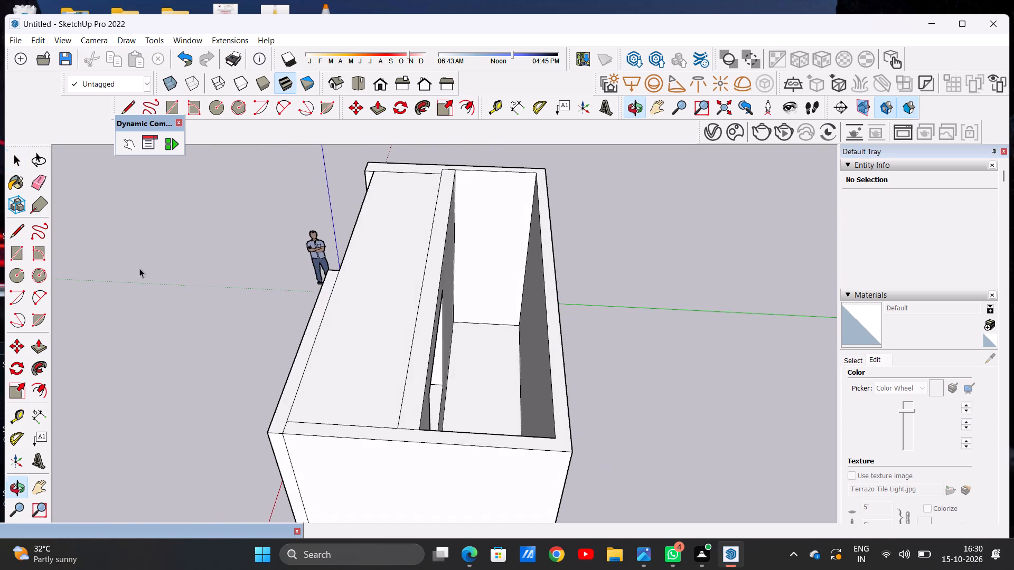
scroll(396, 185, "up", 6)
middle_click_drag(514, 249, 449, 178)
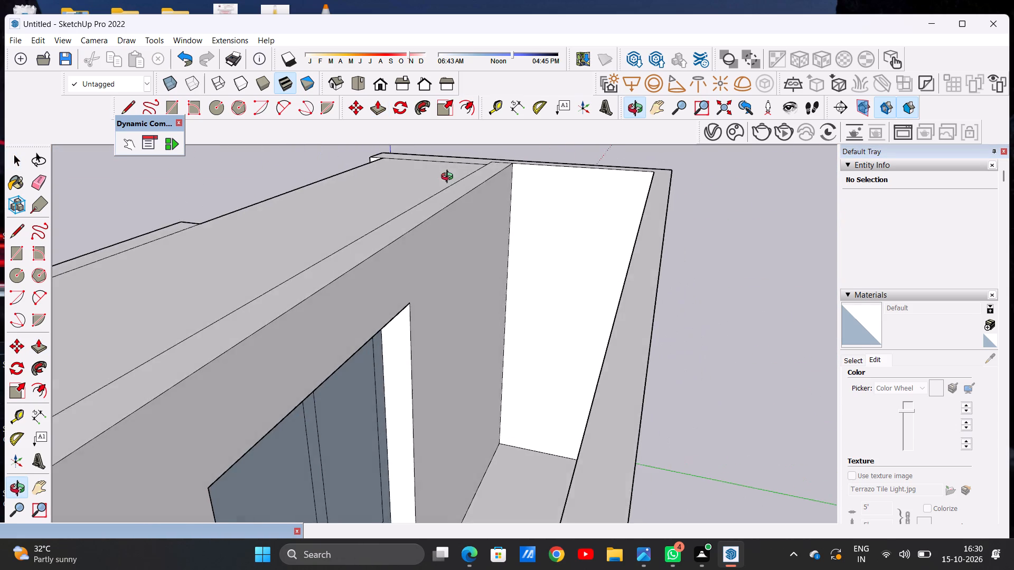
middle_click_drag(449, 178, 470, 208)
key("l")
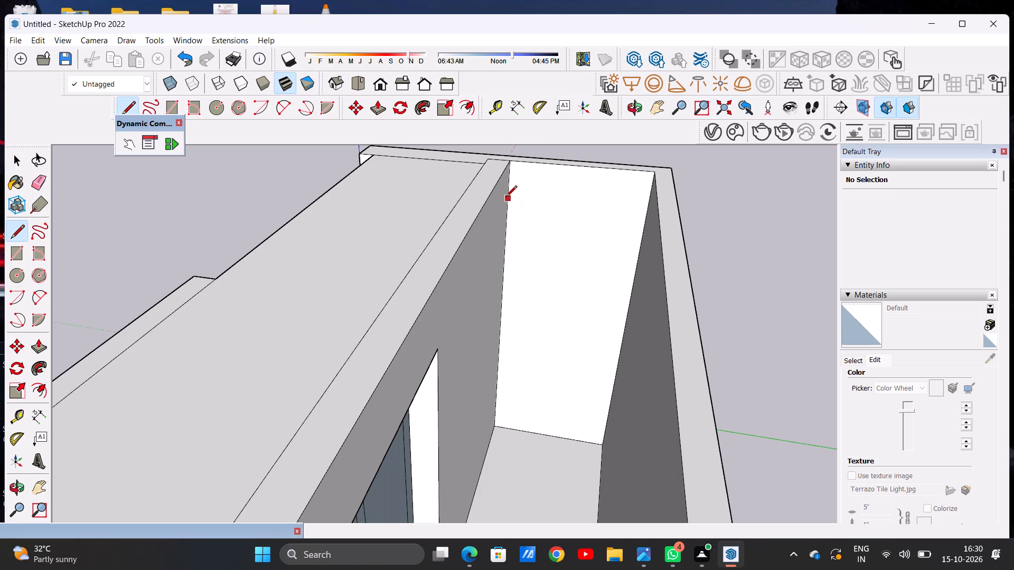
left_click(507, 188)
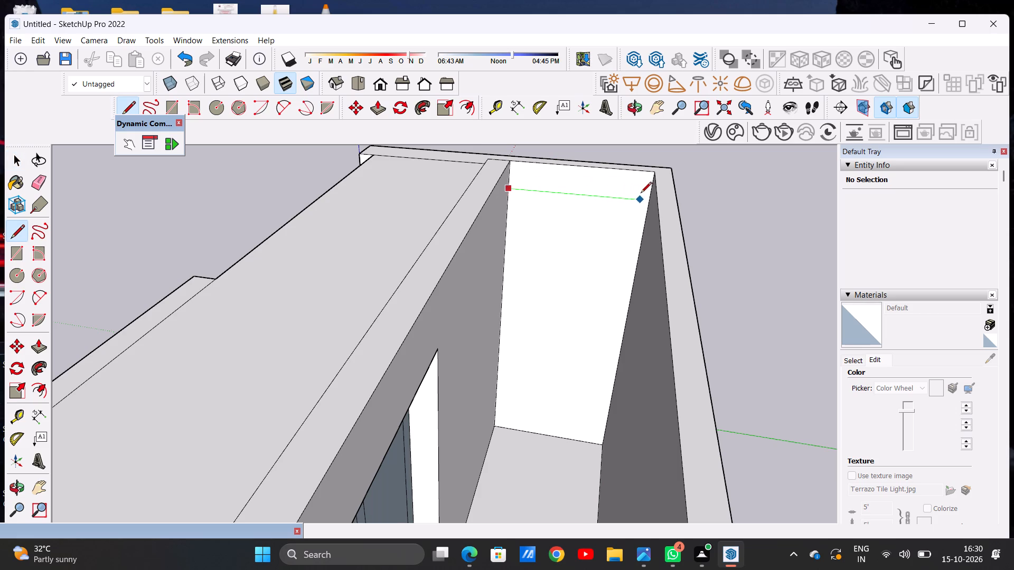
left_click(647, 194)
key("space")
Push/Pull the strip above that line across to the opposite side wall to roof the rear room.
scroll(533, 249, "down", 5)
middle_click_drag(393, 244, 659, 330)
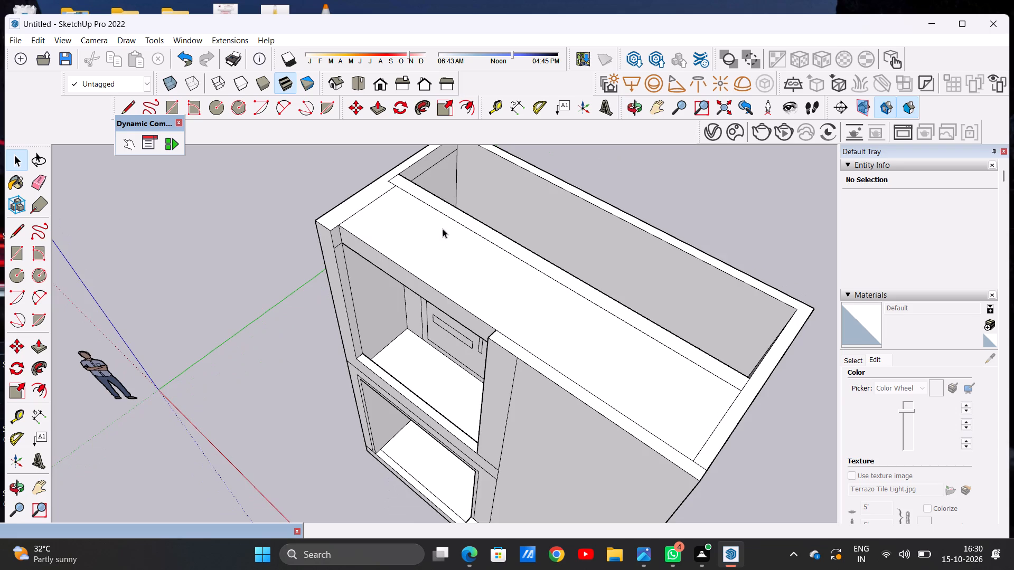
scroll(453, 277, "down", 7)
scroll(444, 213, "up", 13)
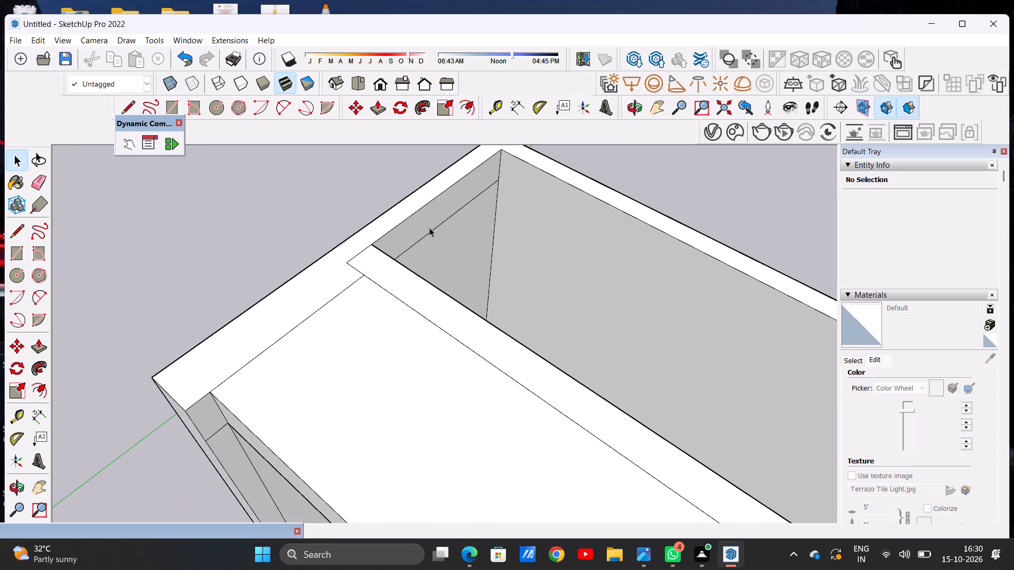
key("p")
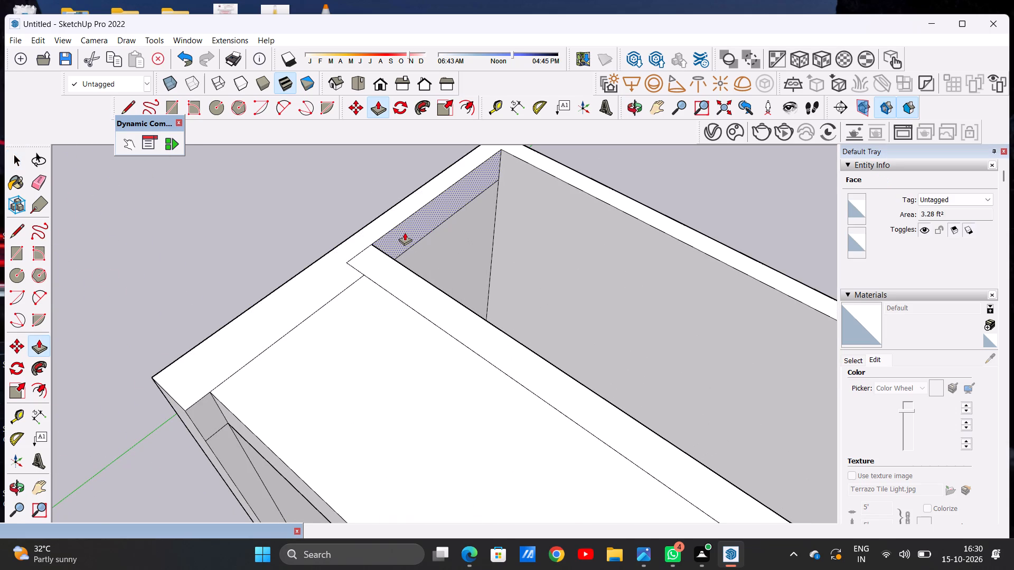
left_click(405, 232)
scroll(499, 256, "down", 16)
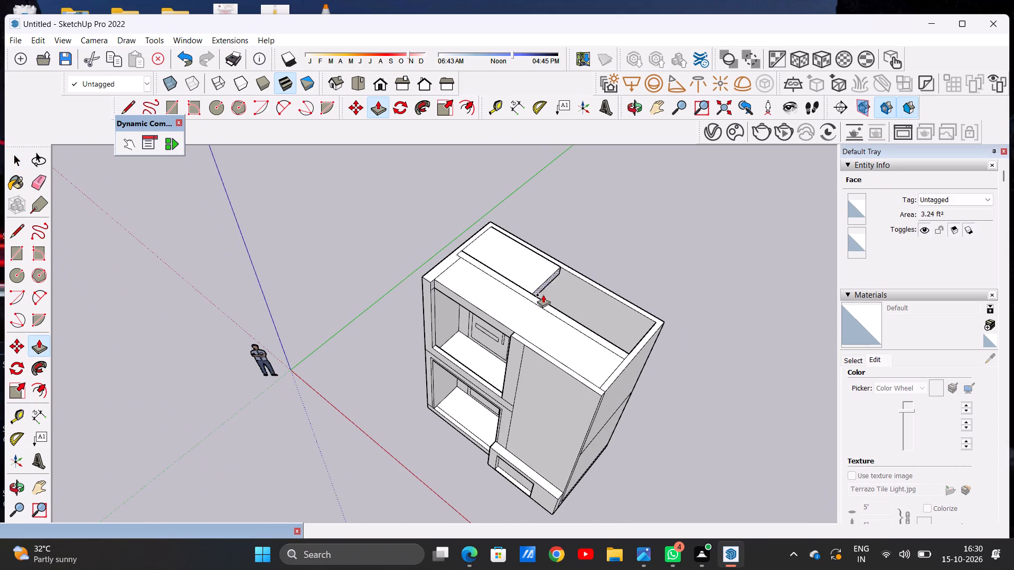
scroll(634, 337, "up", 13)
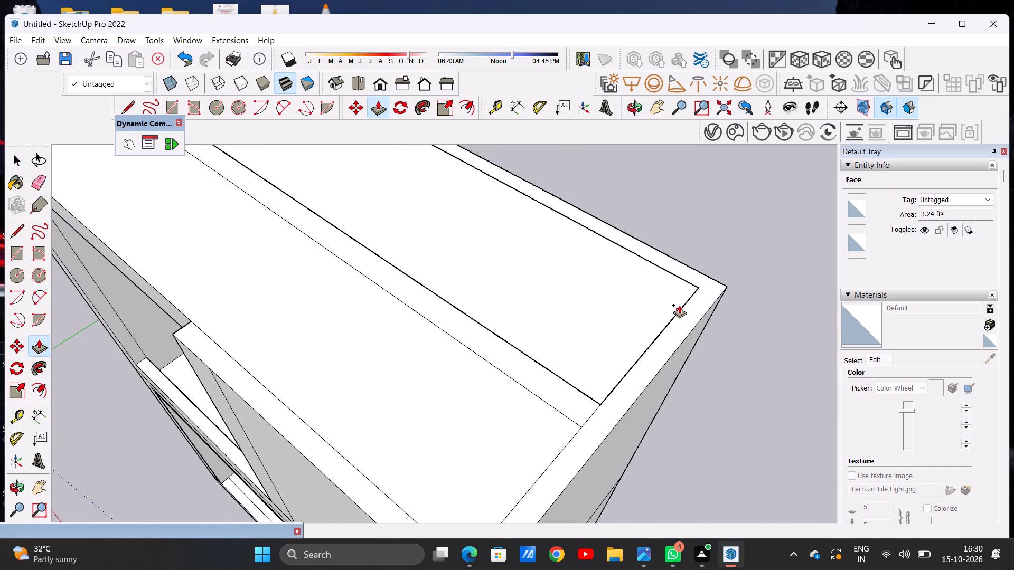
left_click(693, 286)
key("space")
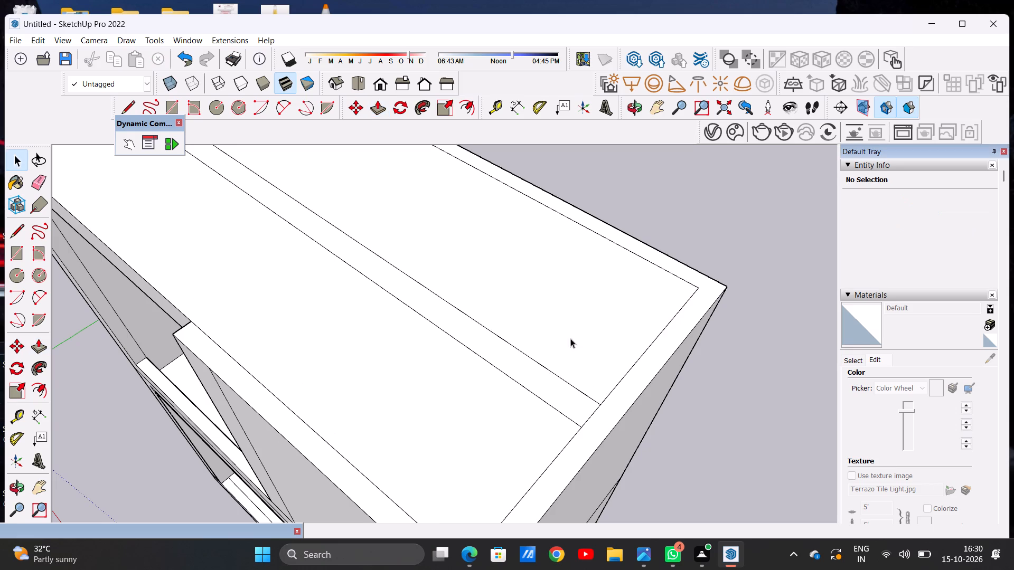
Examine the roofed house from the front and from above.
scroll(570, 338, "down", 15)
middle_click_drag(458, 362, 622, 220)
middle_click_drag(438, 357, 438, 355)
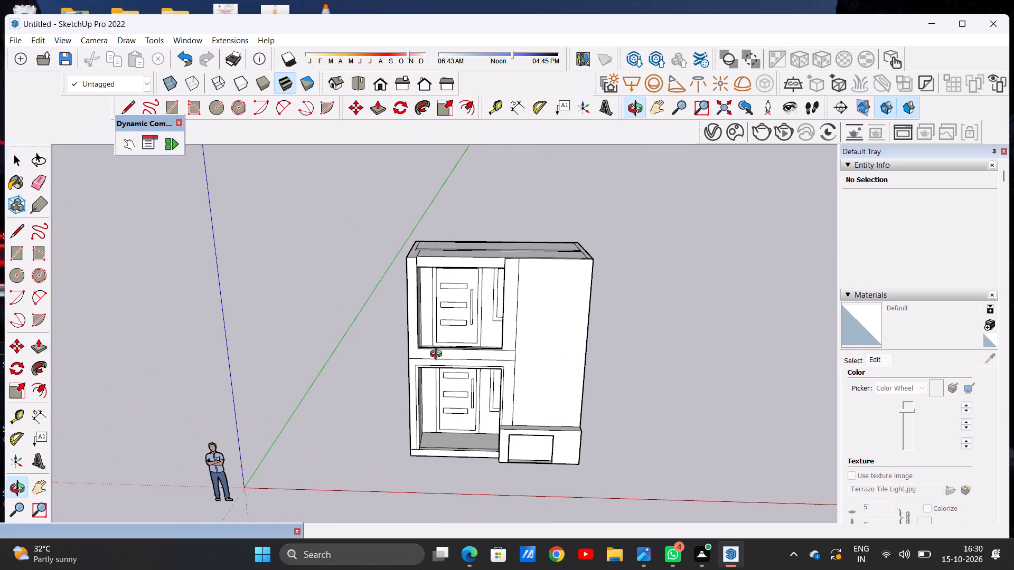
middle_click_drag(438, 355, 476, 250)
scroll(477, 255, "up", 6)
middle_click_drag(474, 272, 424, 393)
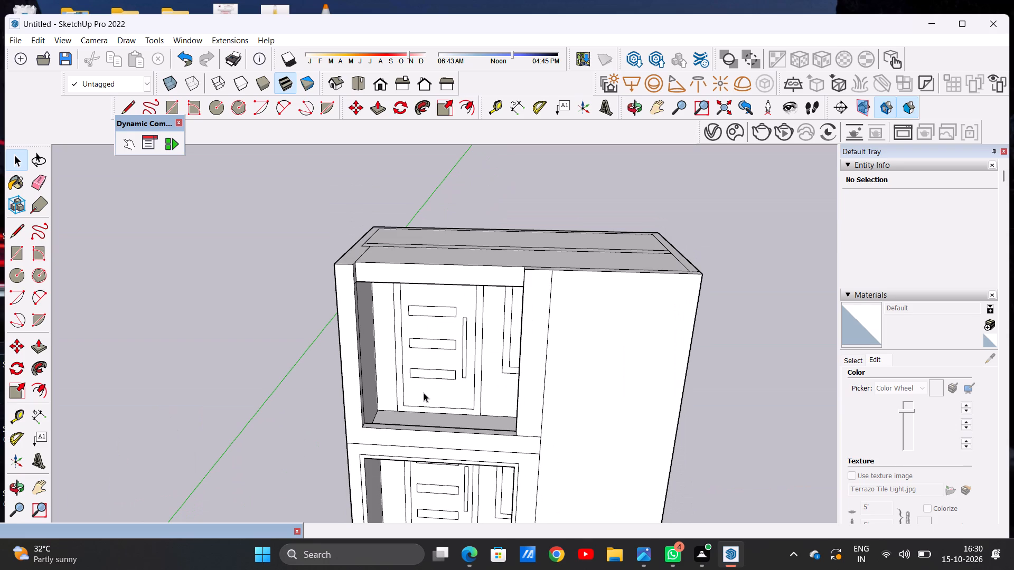
Push/Pull the small inner face at the top of the front side pillar across the balcony opening to the full-height wall.
scroll(384, 302, "up", 5)
middle_click_drag(589, 296, 715, 288)
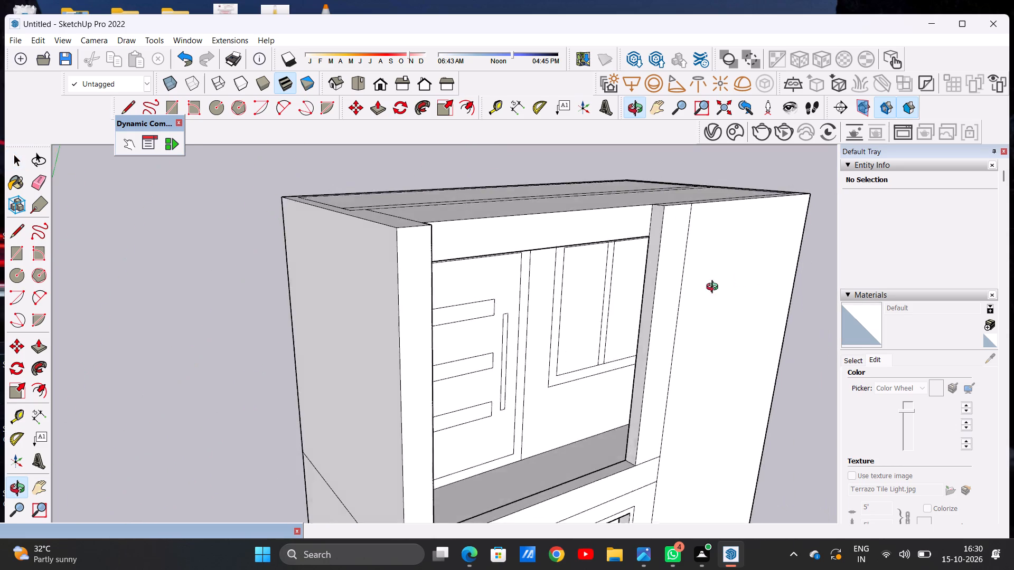
middle_click_drag(715, 288, 415, 360)
scroll(281, 239, "up", 4)
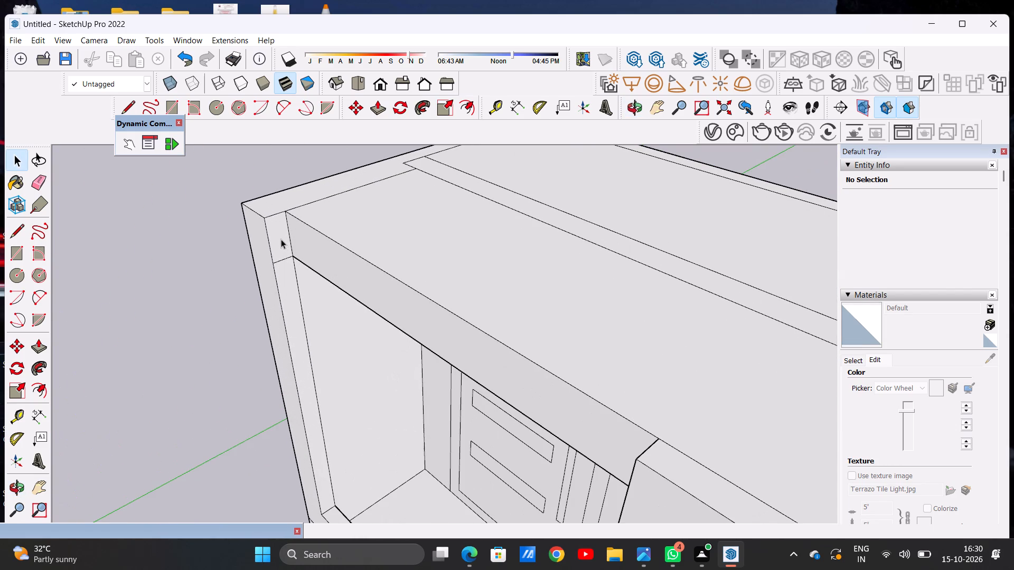
key("p")
left_click(277, 235)
scroll(397, 305, "down", 8)
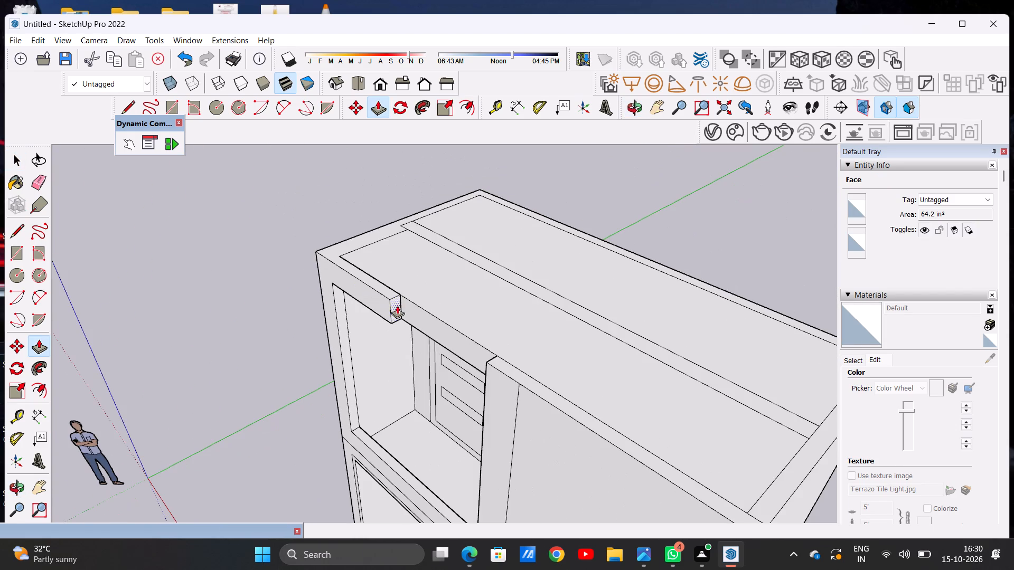
middle_click_drag(478, 376, 655, 353)
scroll(597, 310, "up", 11)
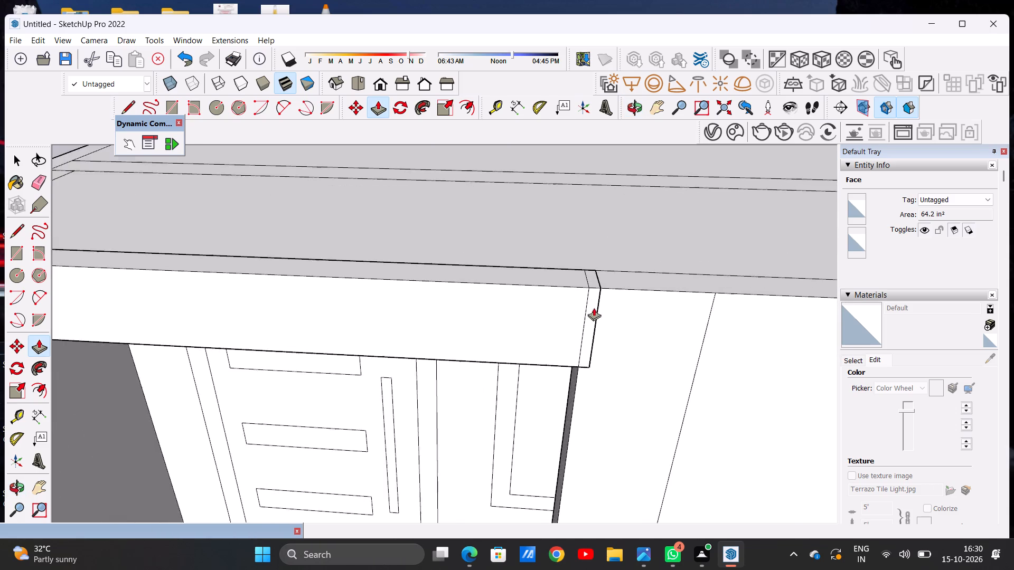
scroll(594, 308, "up", 7)
left_click(585, 272)
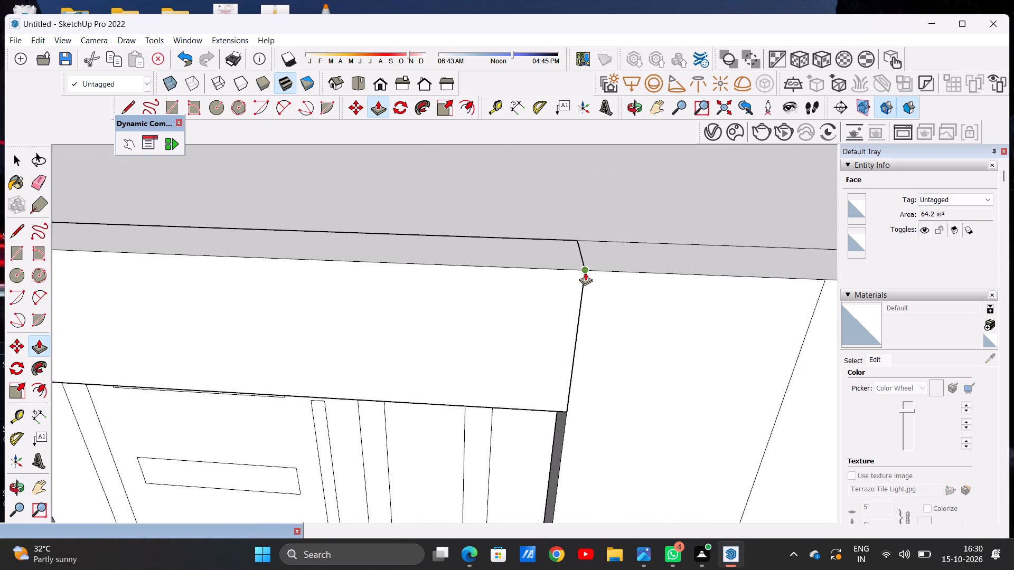
key("space")
Erase the short vertical seam where the new top beam meets the full-height front wall.
scroll(537, 303, "down", 15)
middle_click_drag(565, 366, 589, 293)
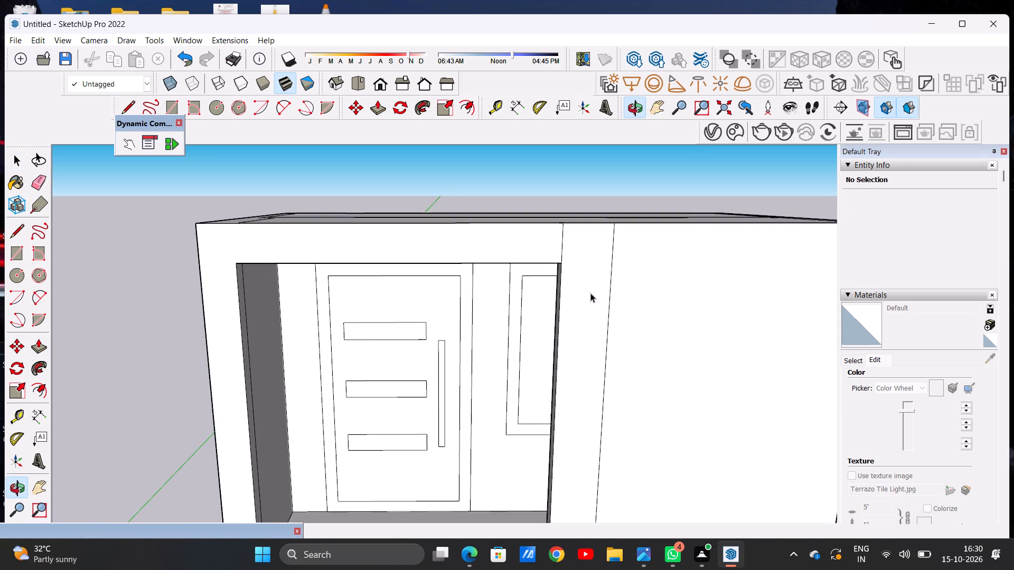
scroll(567, 241, "up", 4)
key("e")
left_click_drag(536, 241, 555, 239)
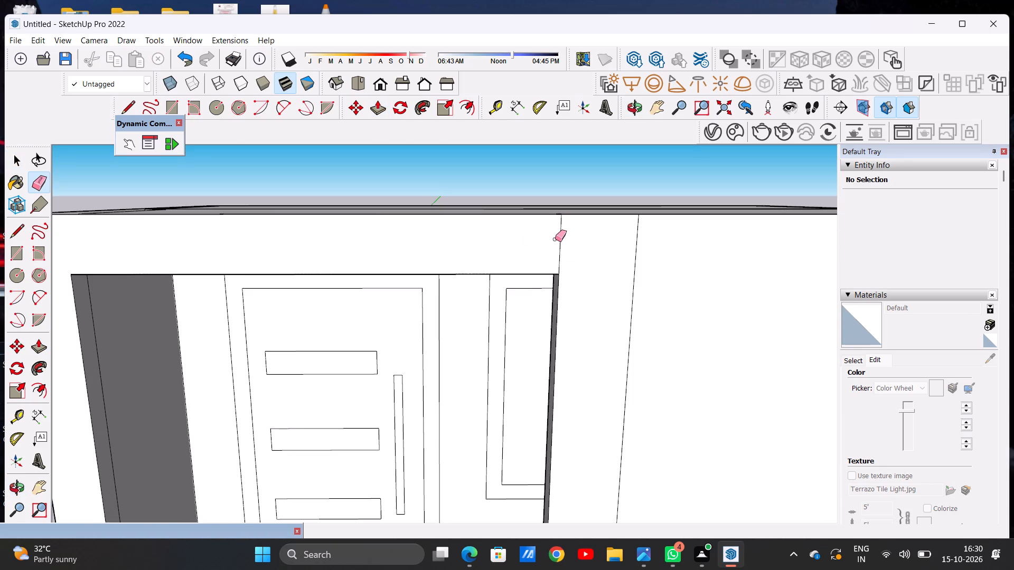
left_click_drag(555, 239, 567, 238)
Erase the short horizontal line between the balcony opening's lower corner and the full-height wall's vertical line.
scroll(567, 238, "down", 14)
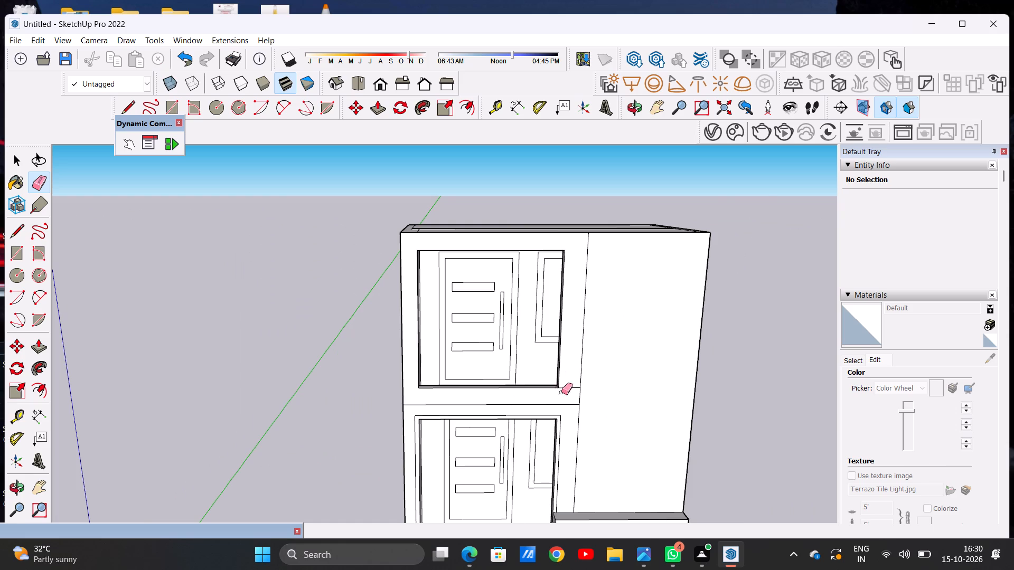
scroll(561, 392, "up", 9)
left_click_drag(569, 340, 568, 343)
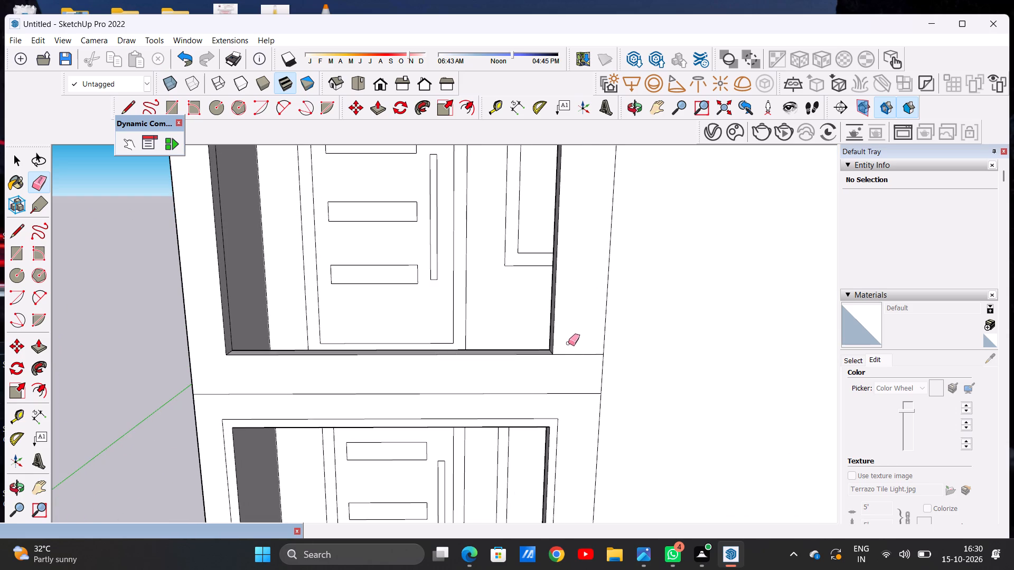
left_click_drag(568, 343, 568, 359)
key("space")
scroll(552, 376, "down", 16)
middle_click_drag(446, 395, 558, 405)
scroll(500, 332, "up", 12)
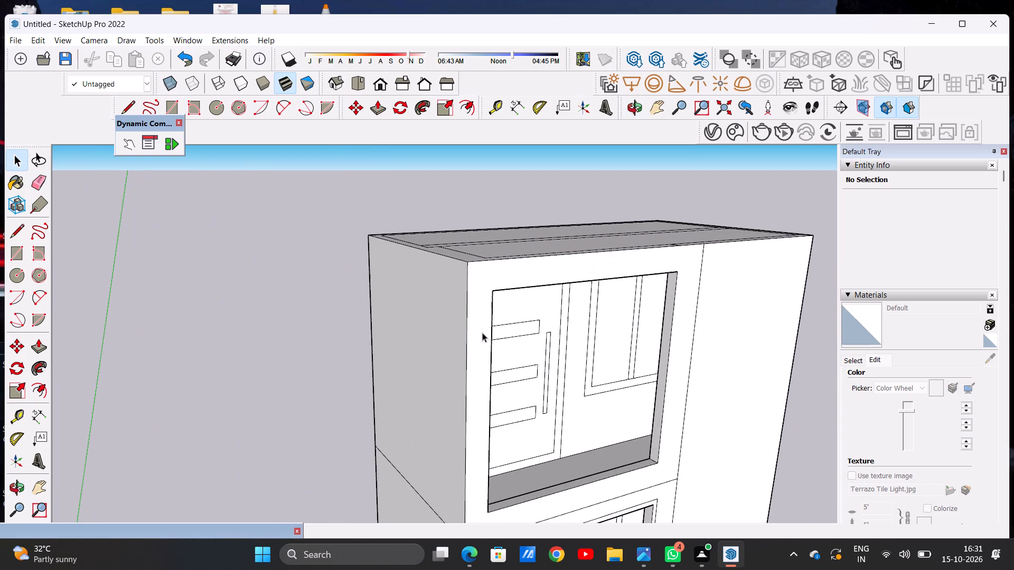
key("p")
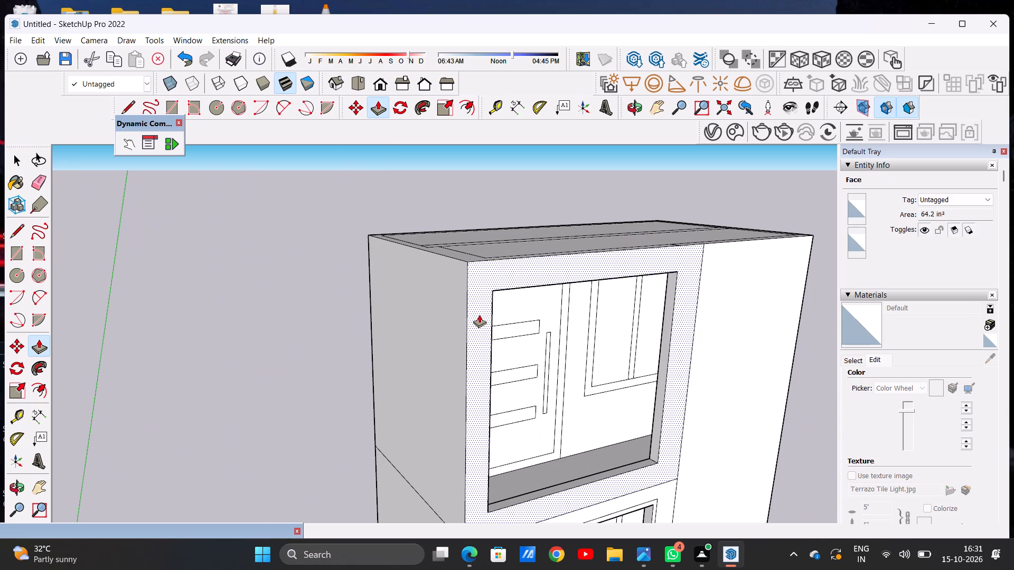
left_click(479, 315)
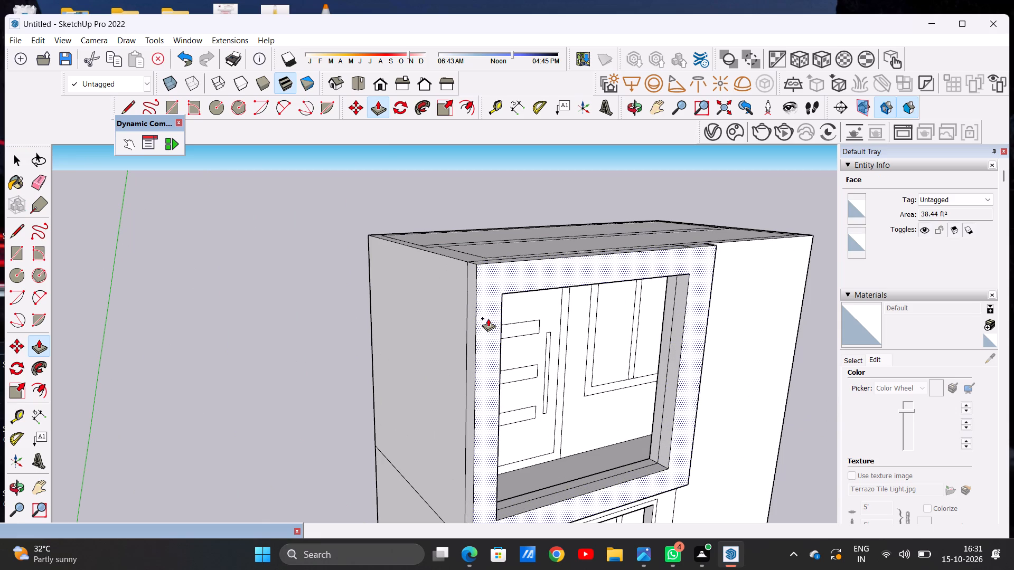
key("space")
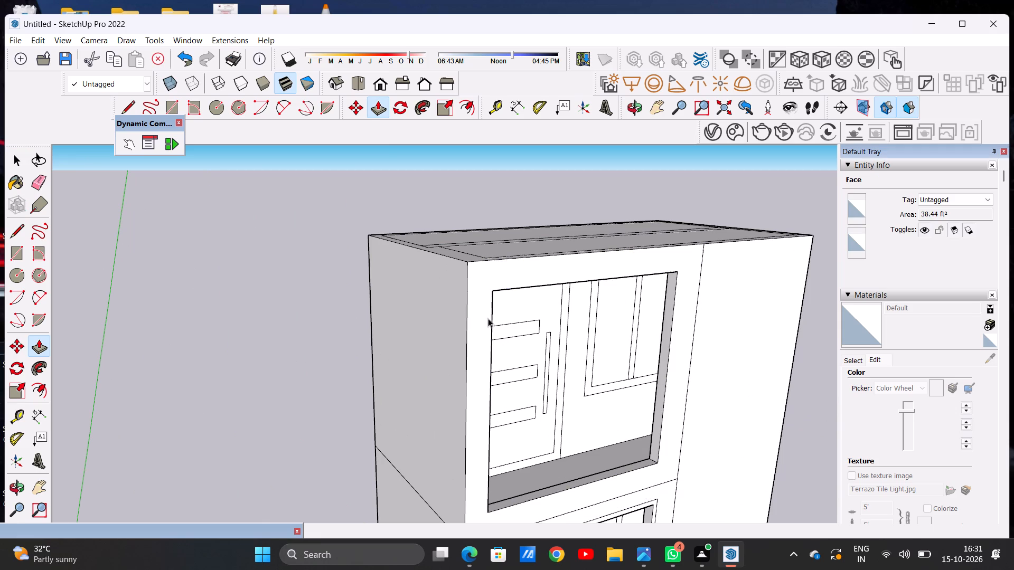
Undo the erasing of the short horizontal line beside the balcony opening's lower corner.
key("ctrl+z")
Draw a horizontal line from the balcony opening's upper corner to the vertical line on the full-height front wall.
scroll(482, 321, "down", 8)
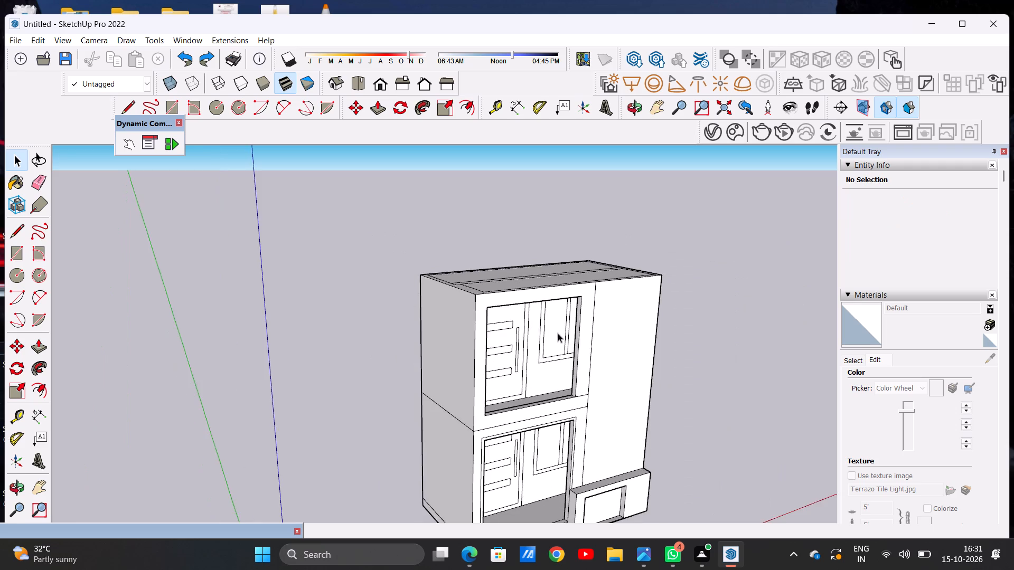
middle_click_drag(558, 334, 459, 320)
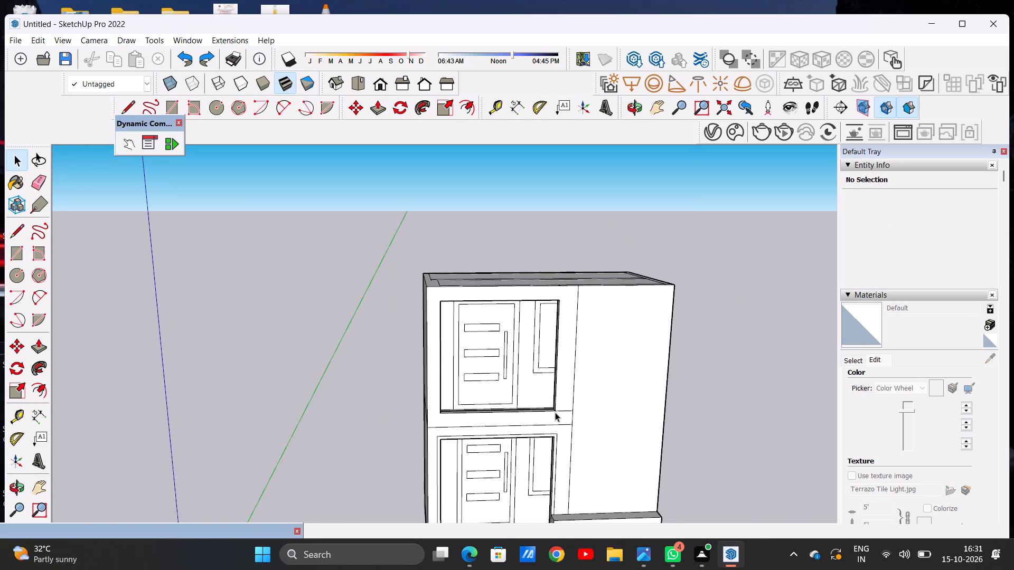
scroll(556, 414, "up", 1)
scroll(557, 415, "down", 3)
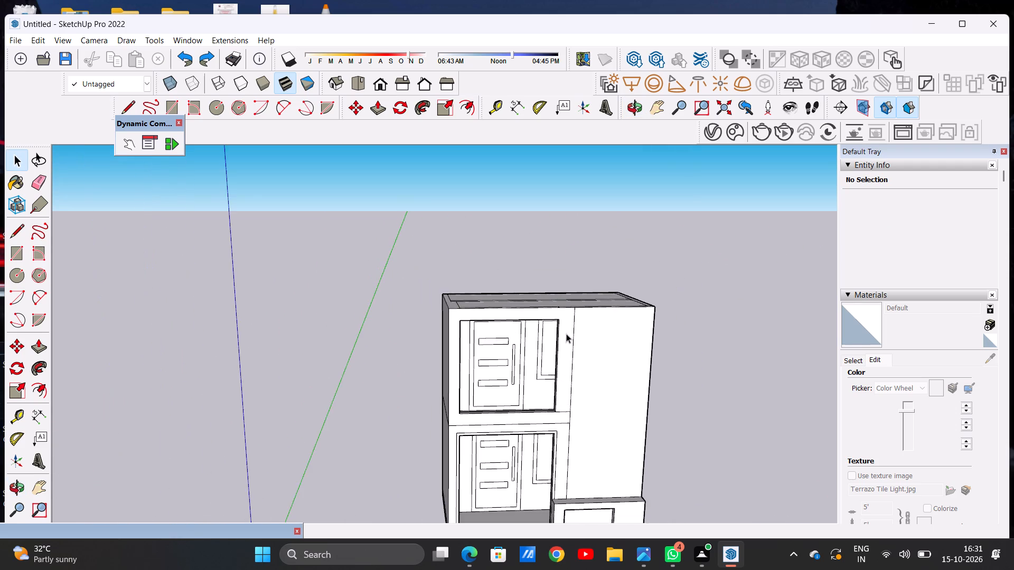
scroll(567, 330, "up", 4)
scroll(567, 317, "down", 1)
scroll(567, 317, "up", 3)
key("l")
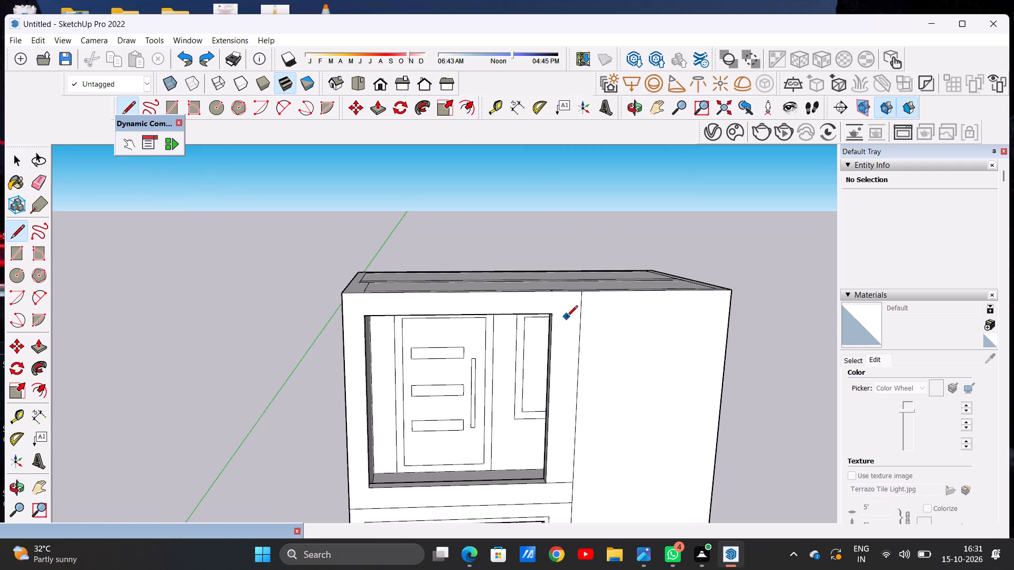
scroll(567, 317, "up", 11)
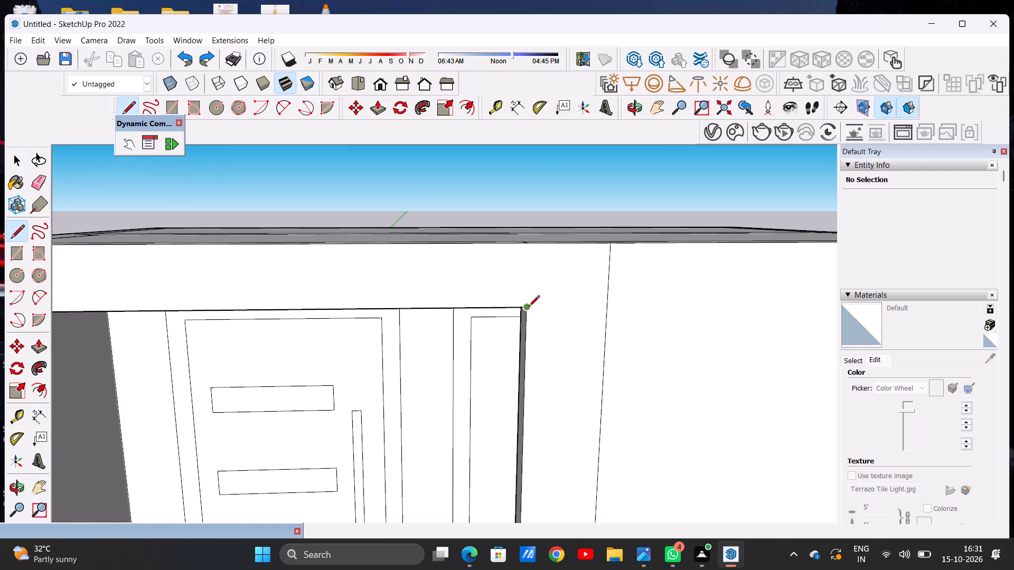
left_click(529, 307)
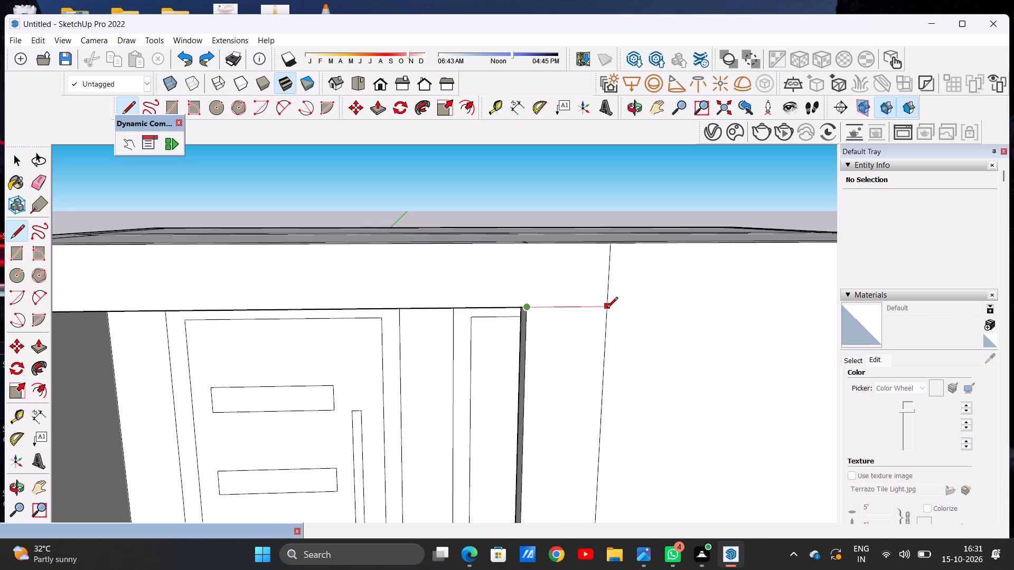
left_click(607, 309)
key("space")
Push/Pull the C-shaped face around the balcony opening outward to form a projecting frame.
scroll(595, 311, "down", 8)
scroll(494, 301, "down", 3)
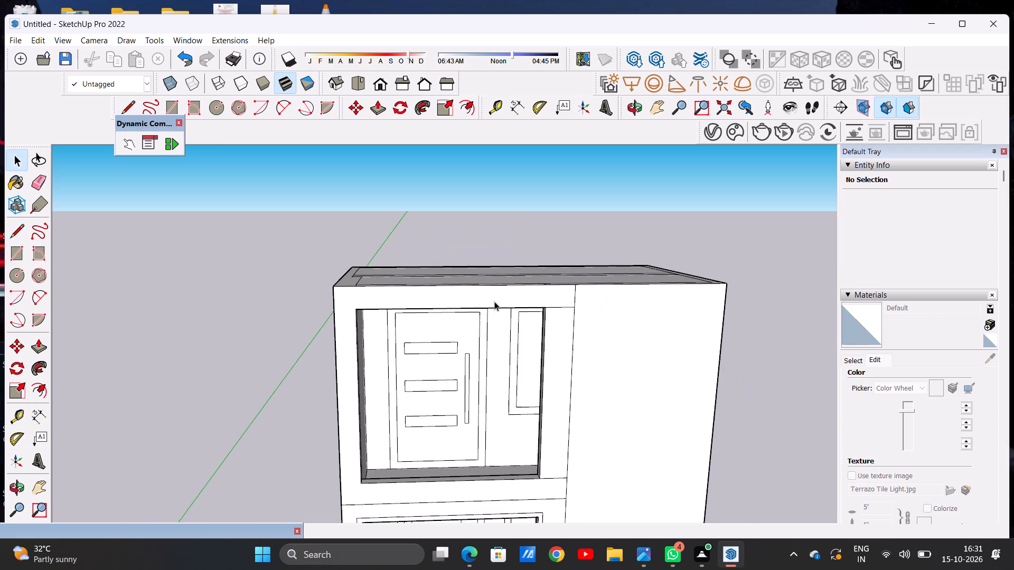
middle_click_drag(589, 291, 521, 281)
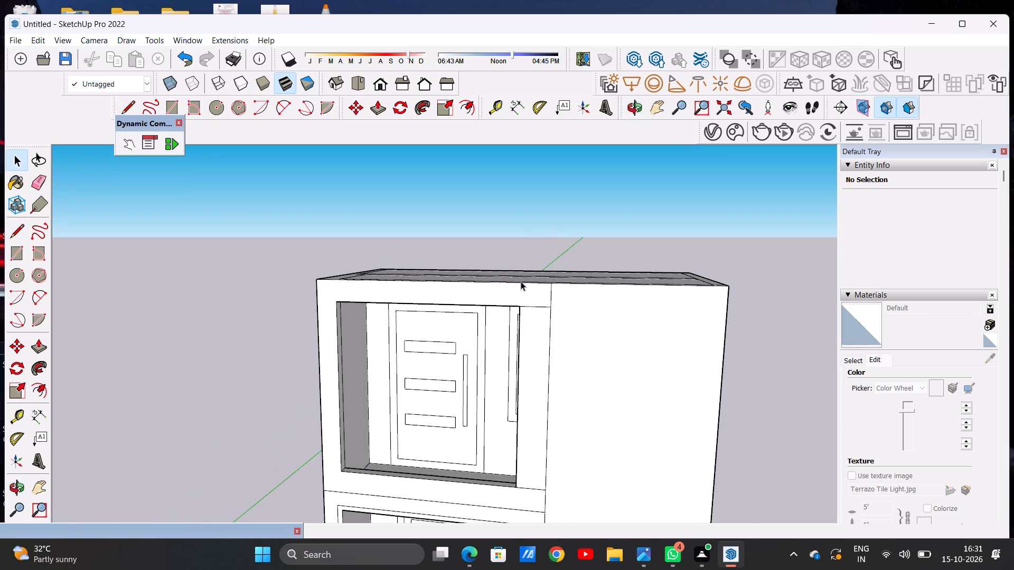
scroll(523, 289, "up", 1)
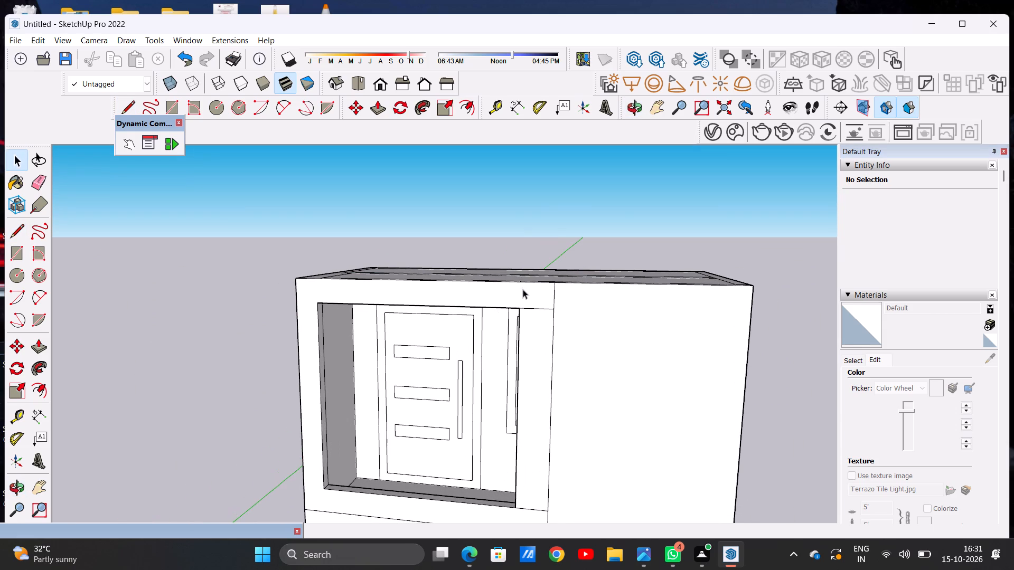
key("p")
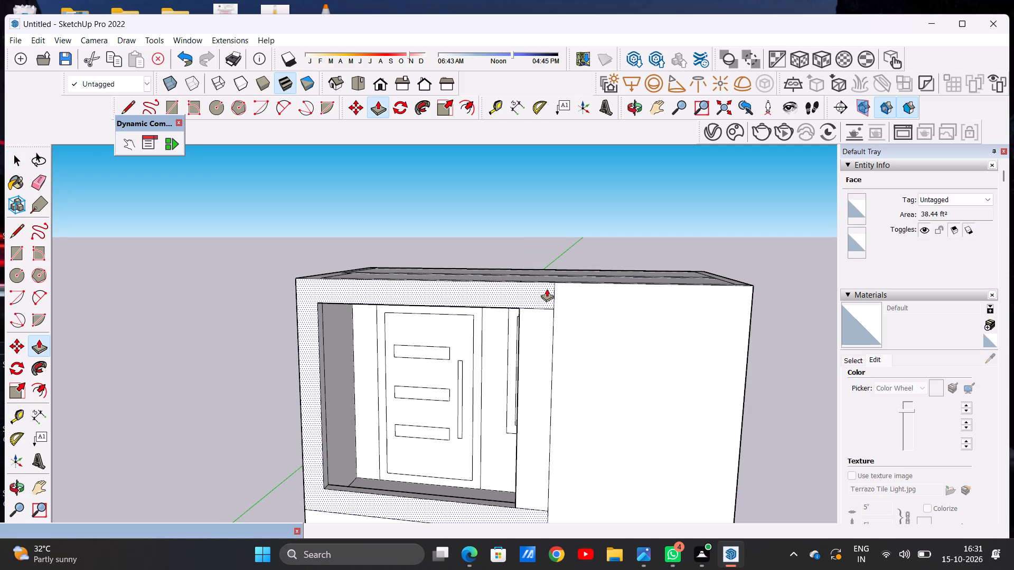
left_click(547, 289)
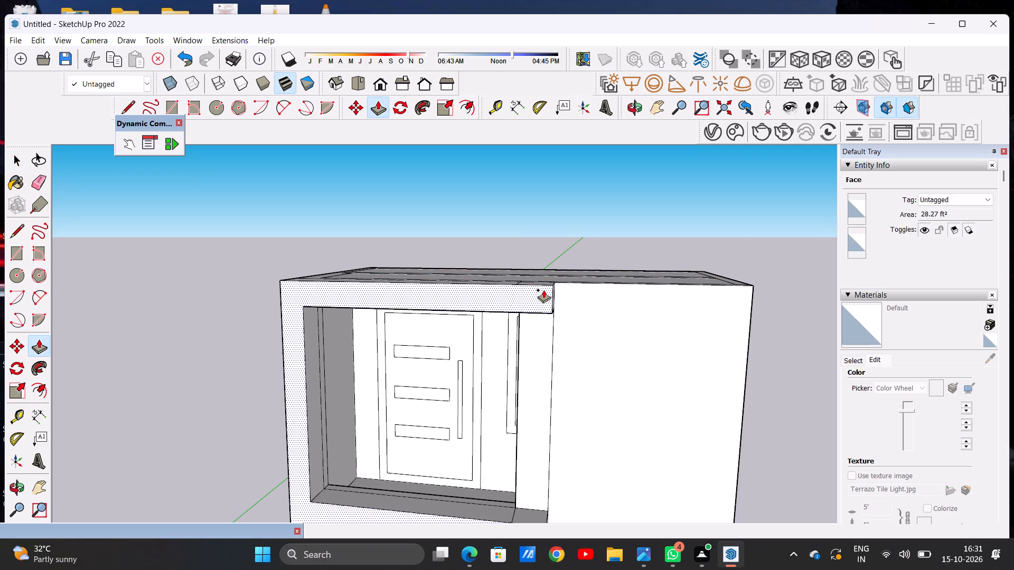
left_click(543, 290)
key("space")
Erase the vertical line on the front wall between the projecting frame's upper and lower arms.
scroll(518, 329, "down", 7)
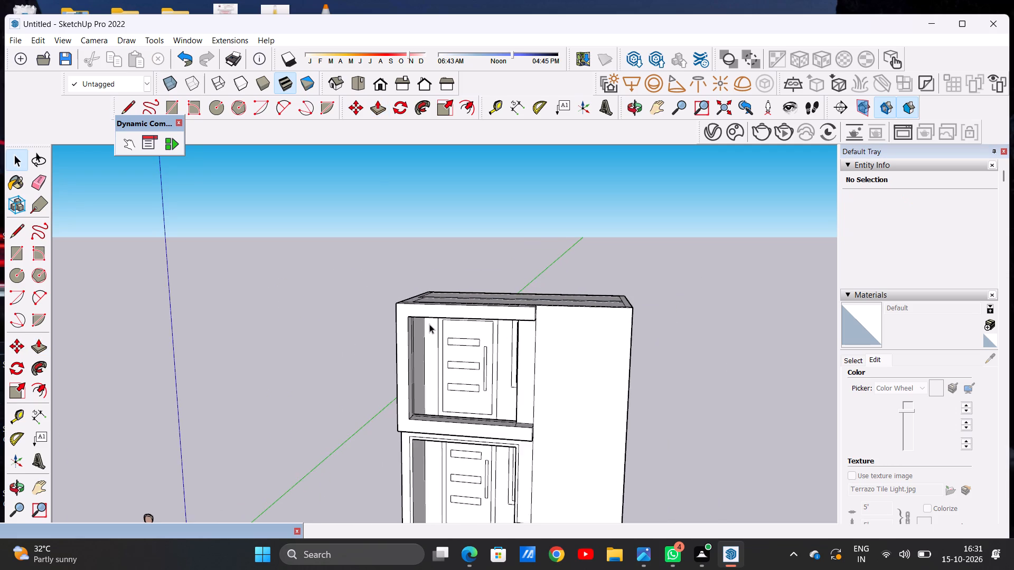
middle_click_drag(429, 324, 228, 339)
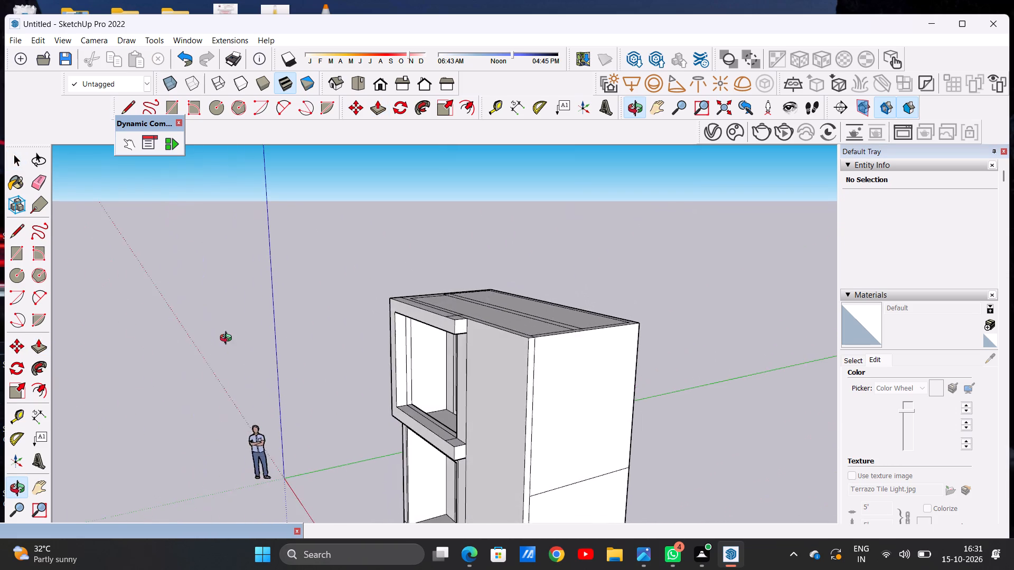
middle_click_drag(228, 339, 488, 322)
scroll(486, 356, "down", 3)
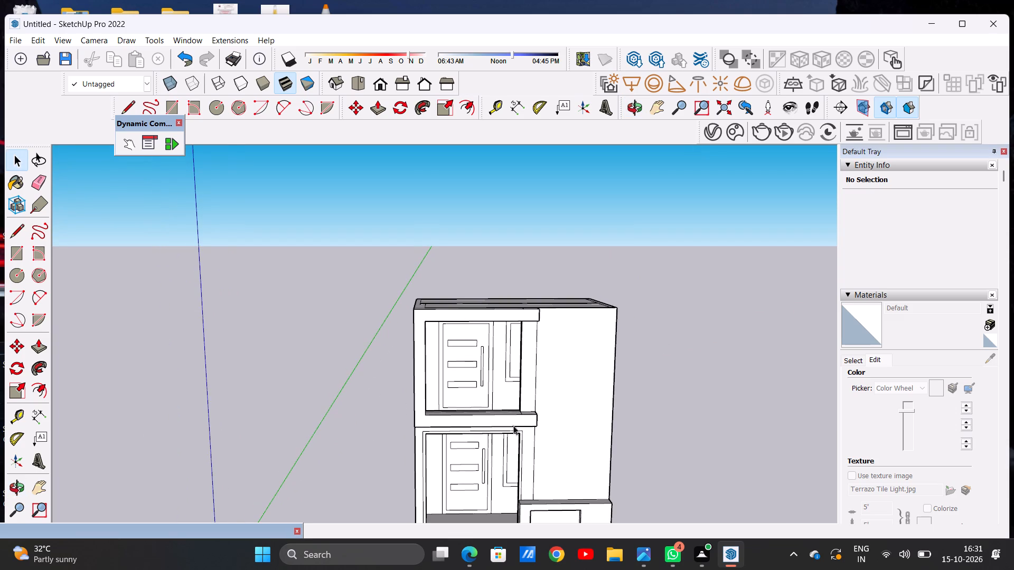
middle_click_drag(513, 415, 514, 394)
scroll(530, 435, "up", 1)
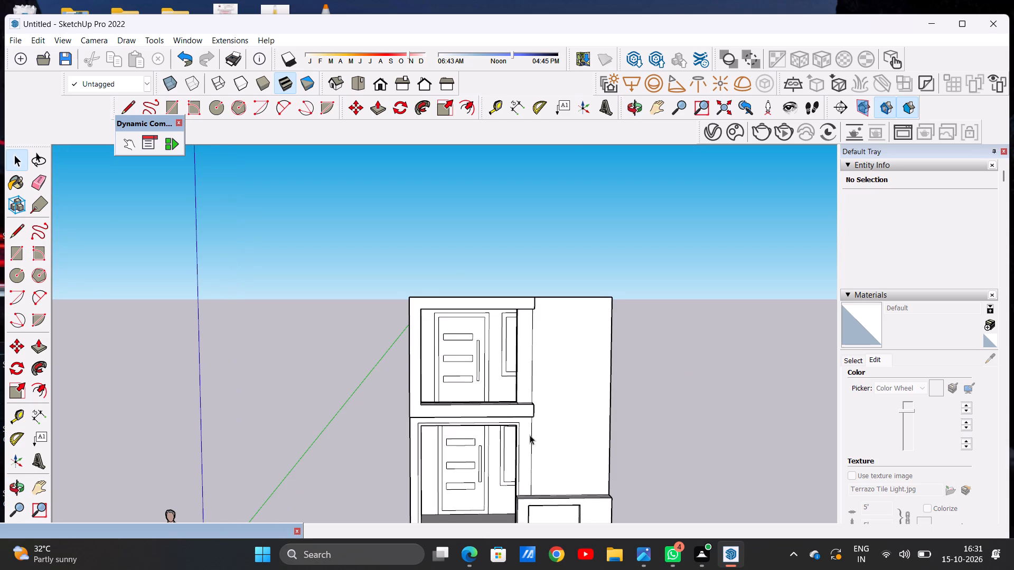
scroll(530, 435, "down", 2)
scroll(531, 370, "up", 2)
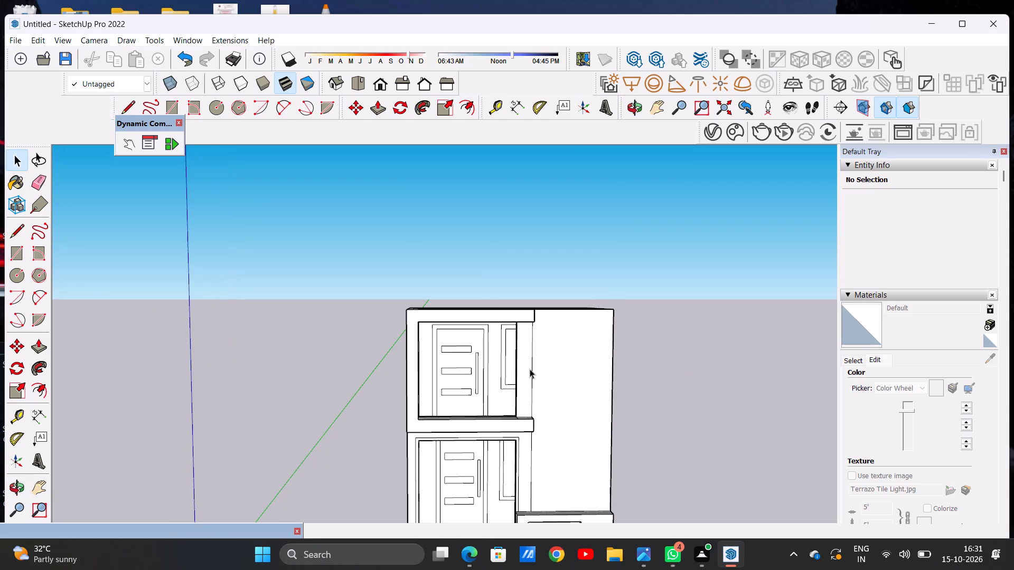
scroll(521, 400, "up", 2)
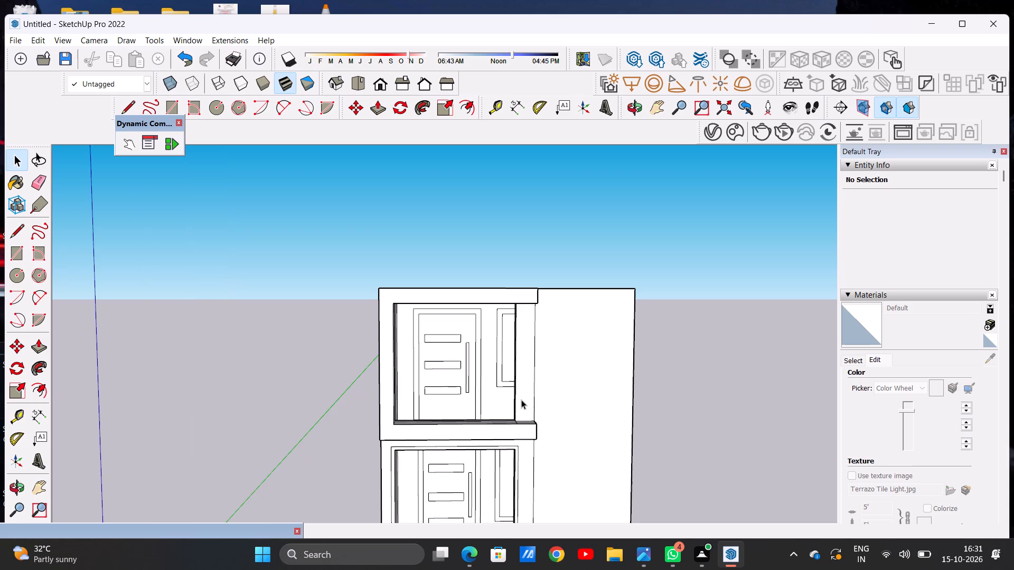
key("e")
left_click_drag(542, 385, 531, 384)
key("space")
Examine the elevation with its projecting balcony frame from above and from the front.
scroll(531, 384, "down", 6)
middle_click_drag(528, 331, 517, 389)
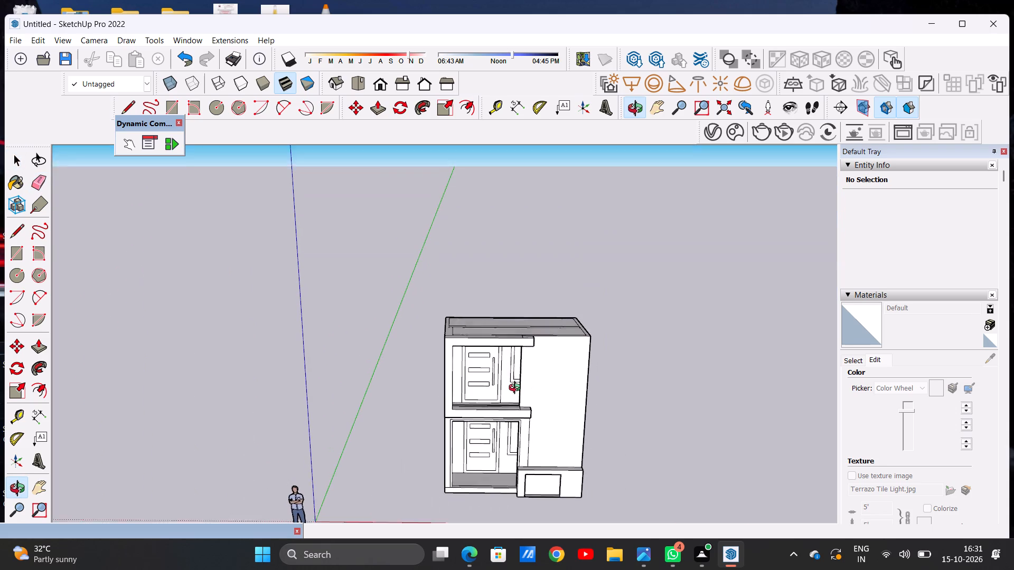
middle_click_drag(517, 389, 517, 391)
scroll(516, 410, "down", 1)
scroll(499, 432, "up", 6)
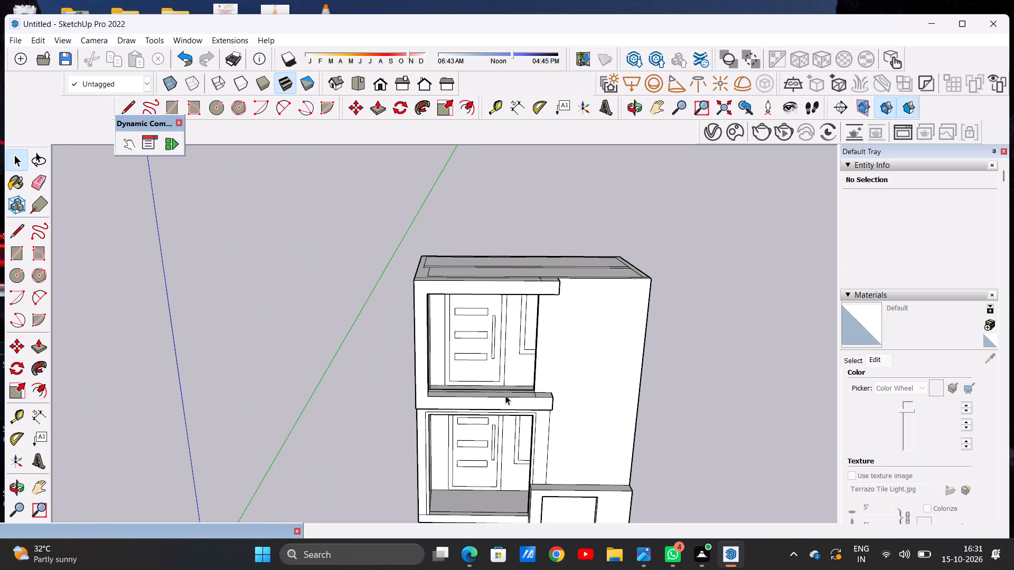
scroll(505, 395, "up", 2)
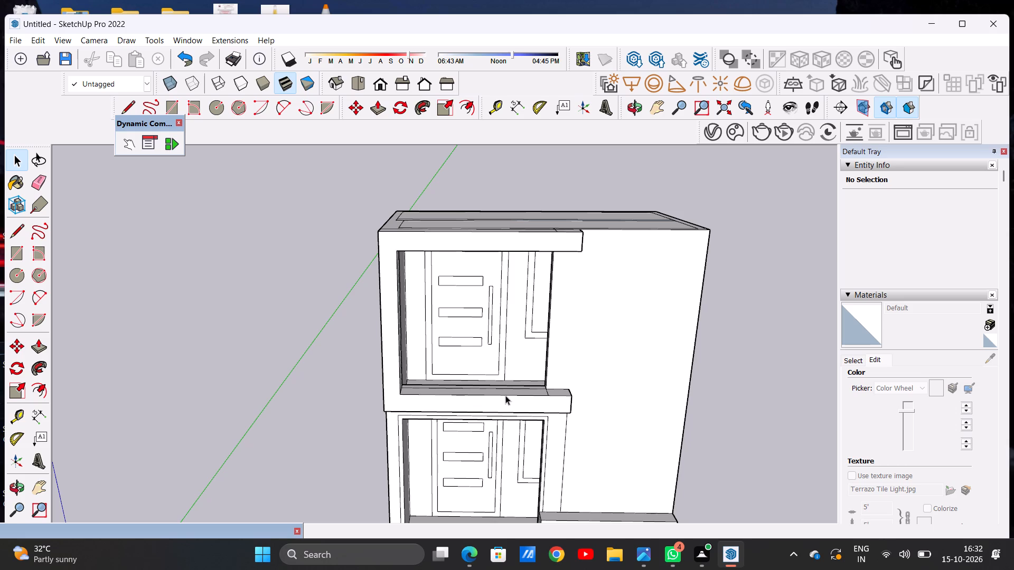
scroll(482, 285, "down", 5)
scroll(488, 317, "up", 7)
middle_click_drag(467, 320, 501, 297)
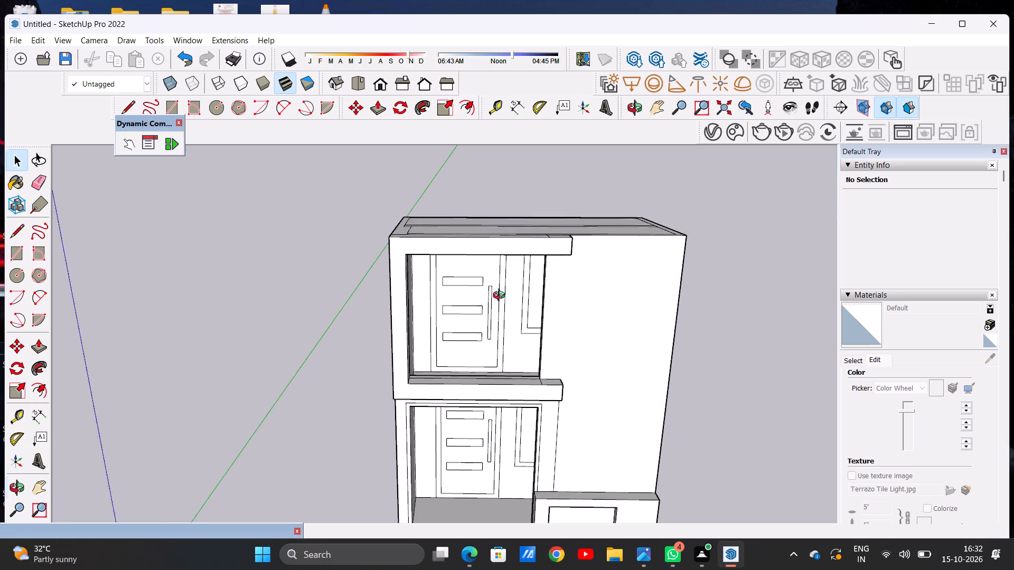
middle_click_drag(501, 297, 471, 279)
middle_click_drag(447, 279, 437, 279)
scroll(437, 281, "down", 12)
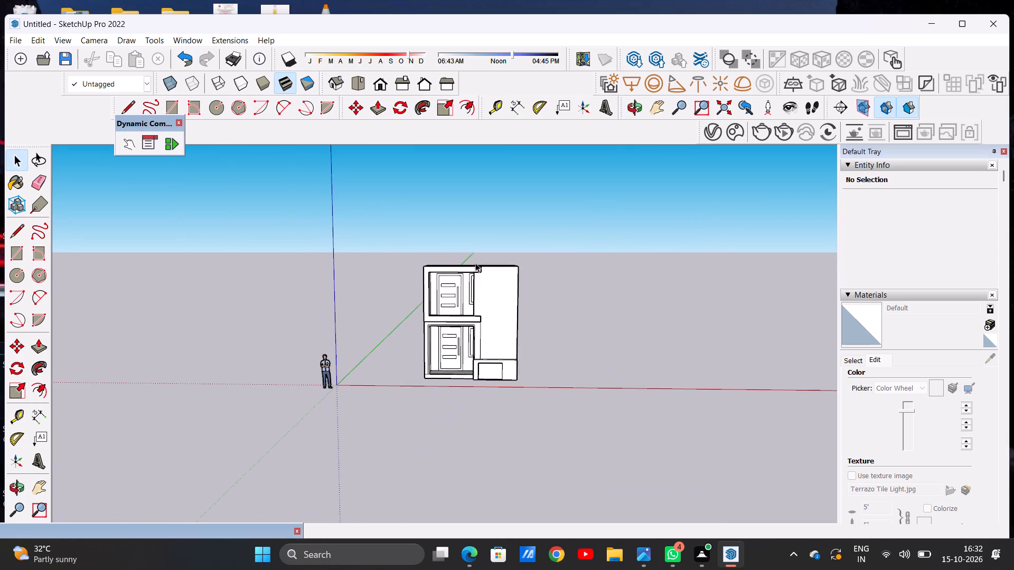
Examine the whole elevation and its projecting balcony frame from the front and from both sides.
scroll(468, 252, "up", 8)
middle_click_drag(496, 346, 369, 384)
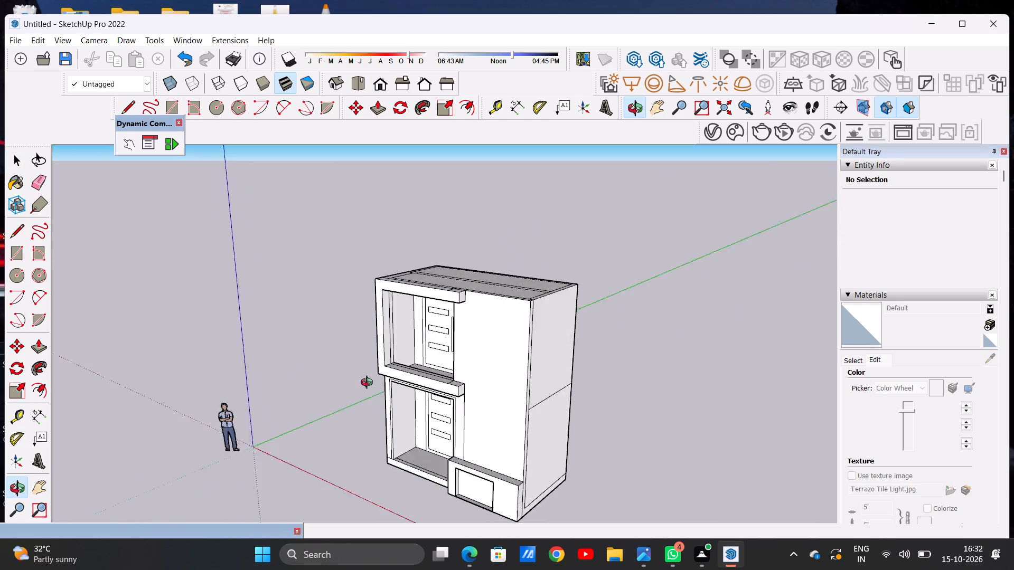
middle_click_drag(369, 384, 515, 359)
middle_click_drag(472, 396, 472, 374)
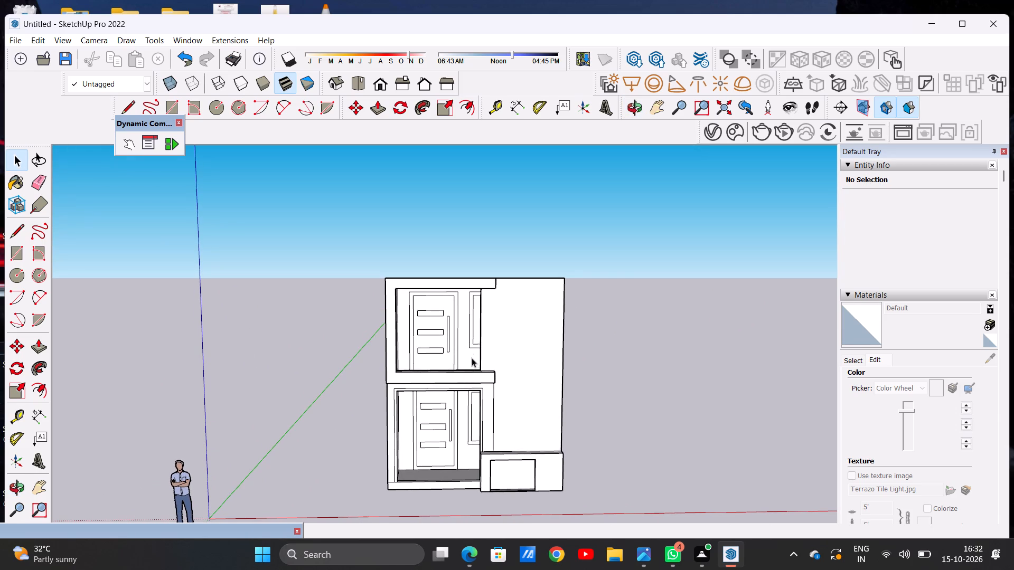
scroll(426, 318, "up", 6)
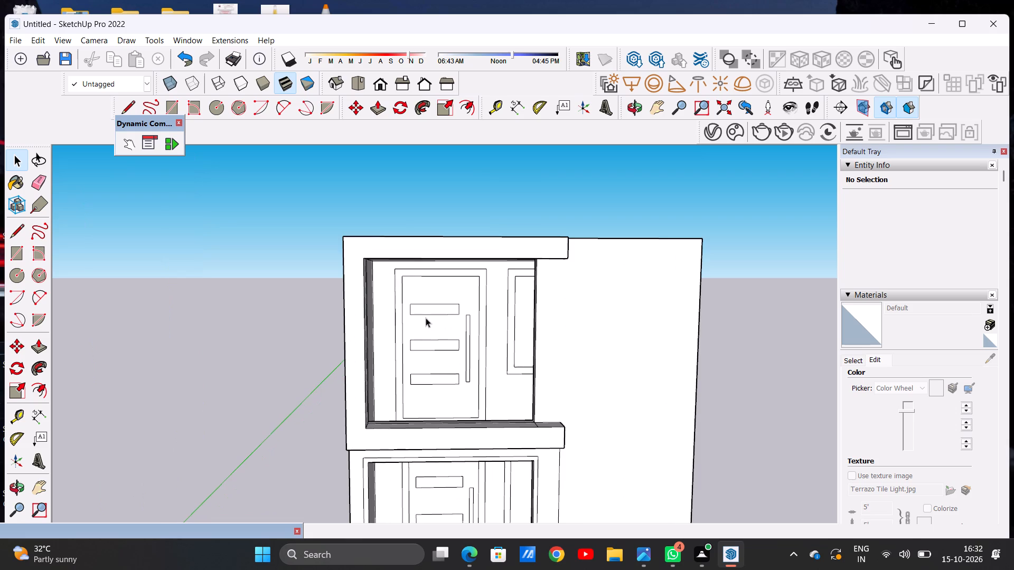
scroll(443, 291, "down", 4)
scroll(444, 349, "up", 3)
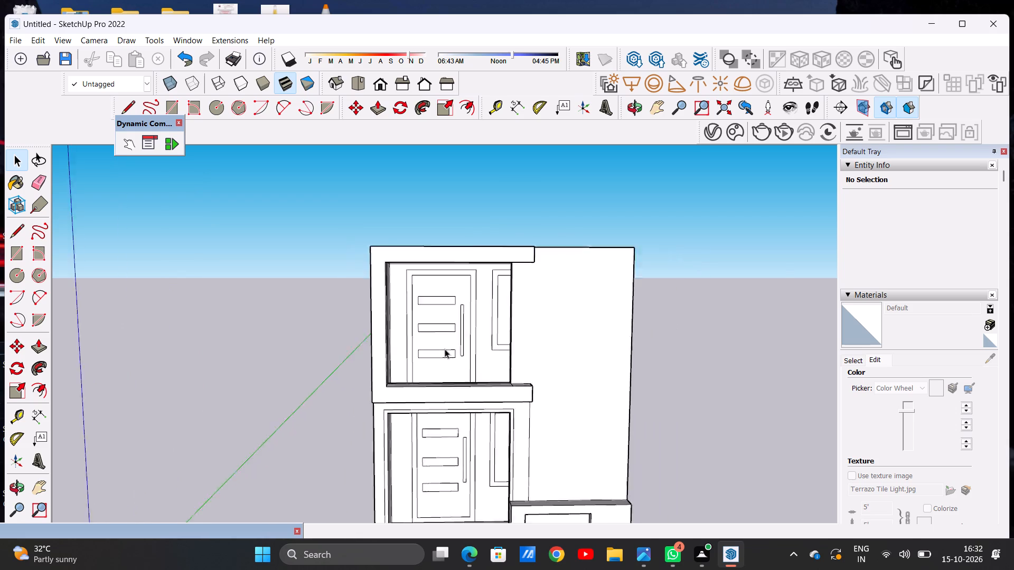
scroll(445, 349, "up", 4)
middle_click_drag(490, 300, 713, 298)
middle_click_drag(568, 316, 559, 316)
middle_click_drag(460, 320, 318, 329)
scroll(450, 301, "down", 7)
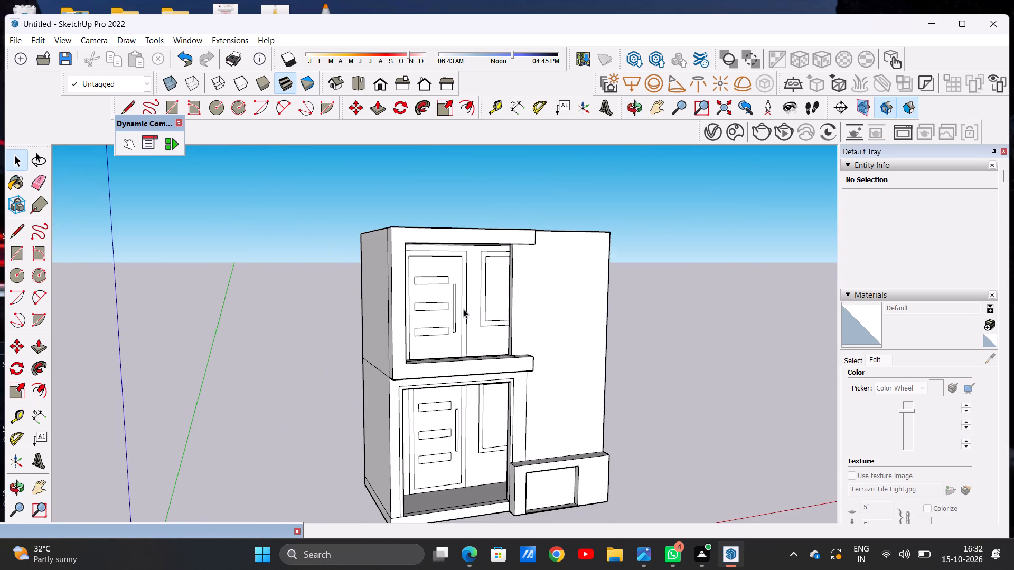
middle_click_drag(511, 299, 438, 308)
scroll(553, 316, "up", 2)
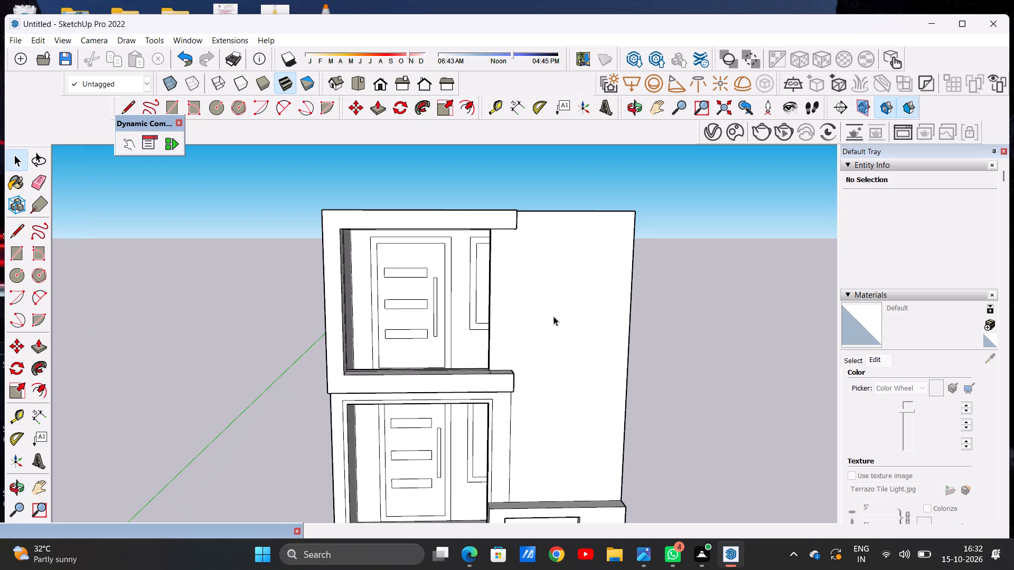
Inspect from above where the balcony frame's lower arm meets the full-height front wall, and review the front again.
middle_click_drag(455, 357, 456, 465)
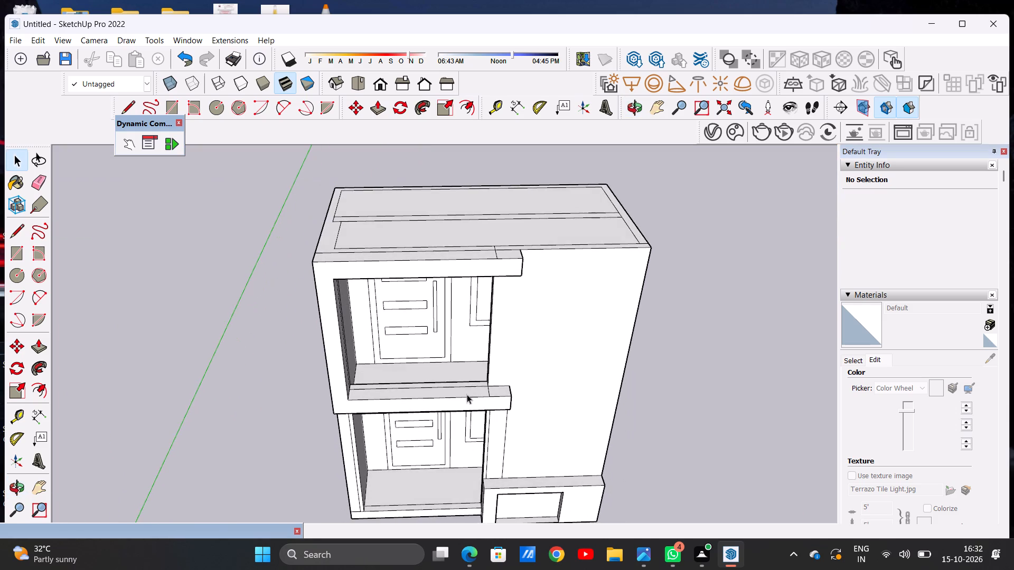
scroll(469, 376, "up", 5)
middle_click_drag(497, 377, 503, 408)
scroll(503, 408, "up", 2)
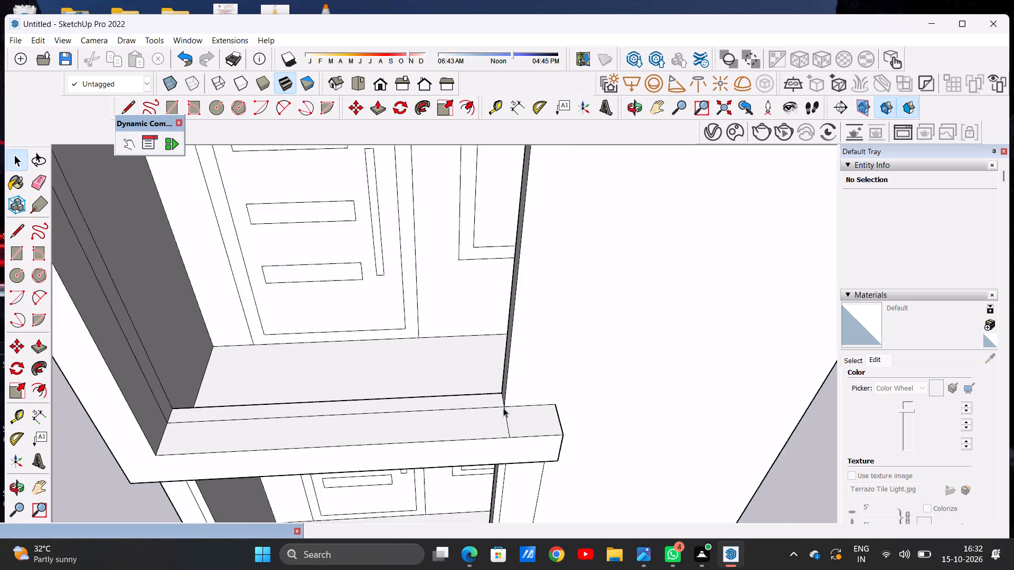
scroll(503, 408, "up", 2)
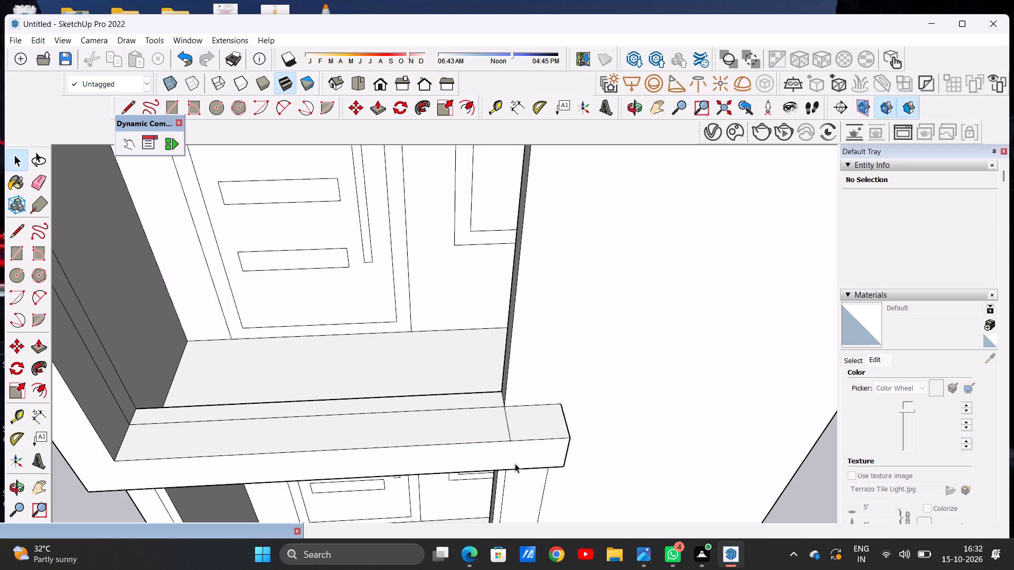
scroll(508, 410, "down", 20)
scroll(508, 410, "down", 20)
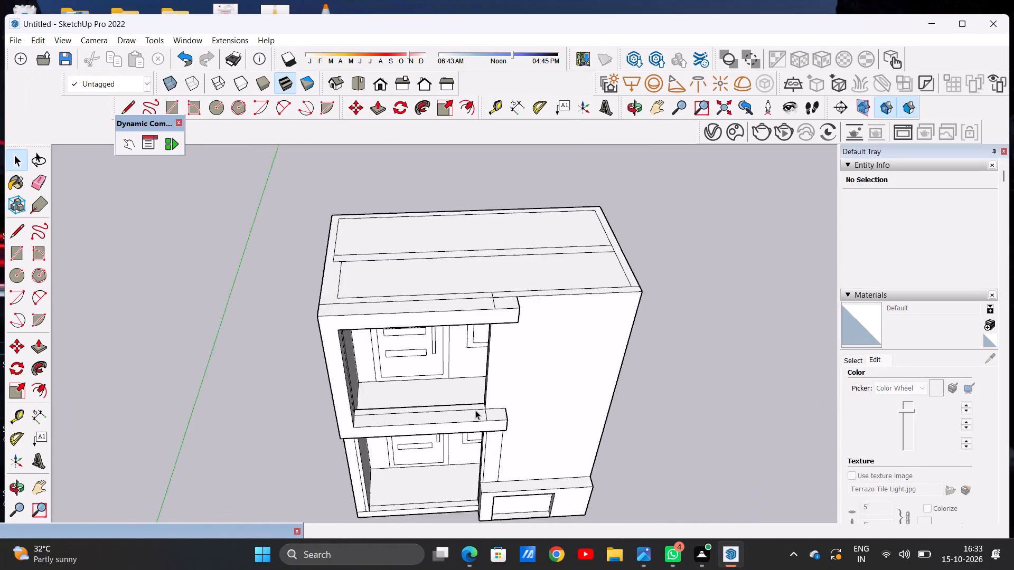
scroll(475, 410, "down", 2)
middle_click_drag(514, 448, 488, 330)
scroll(482, 425, "up", 5)
middle_click_drag(493, 427, 495, 422)
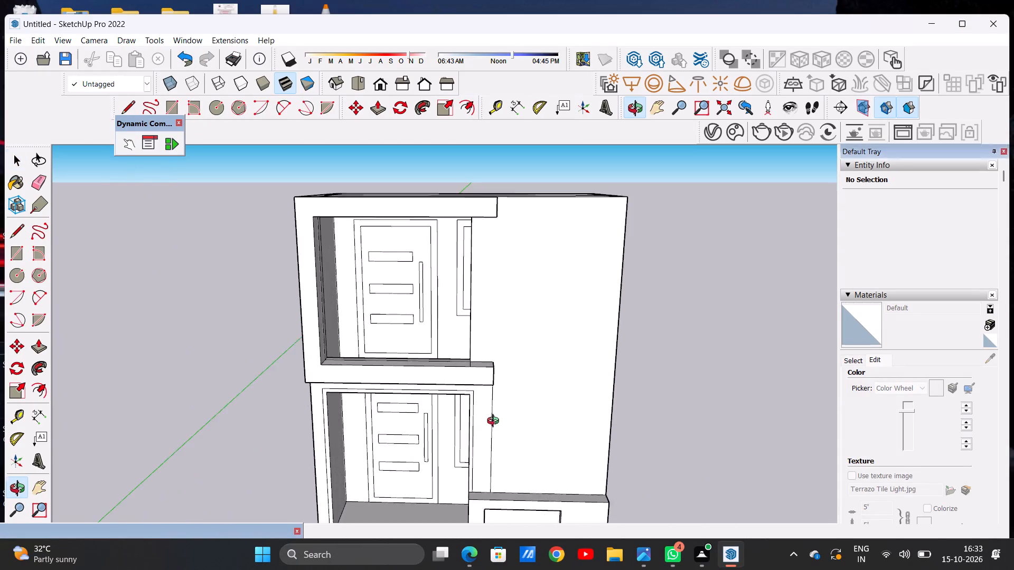
middle_click_drag(495, 422, 500, 401)
scroll(500, 401, "up", 1)
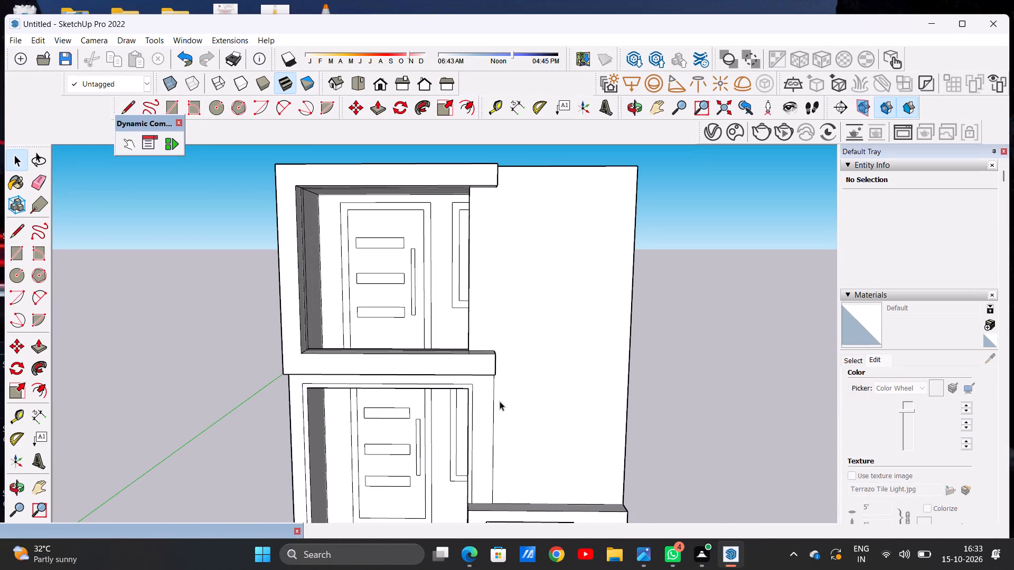
Draw a tall rectangle of about 29 ft² on the full-height front wall, beside the balcony frame's lower arm and above the base block.
key("r")
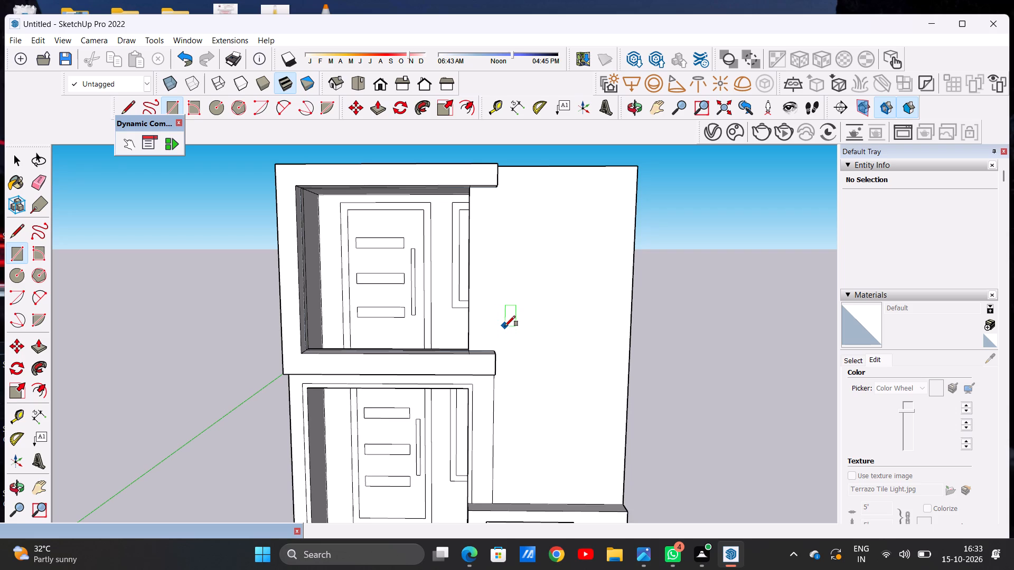
left_click(505, 326)
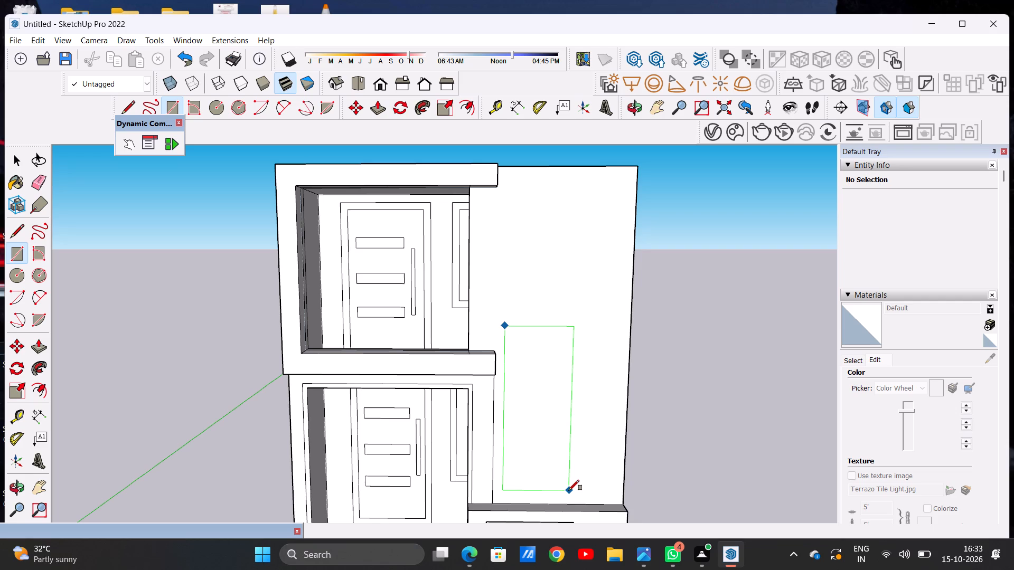
left_click(569, 490)
key("space")
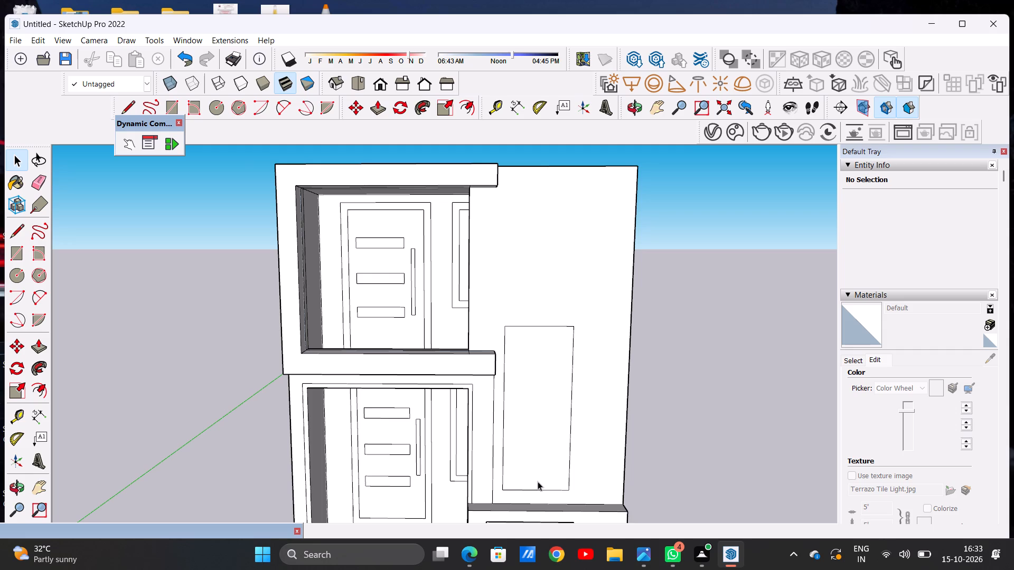
Move the tall rectangle with its edges slightly sideways along the front wall, closer to the end of the balcony frame's lower arm.
scroll(508, 452, "down", 3)
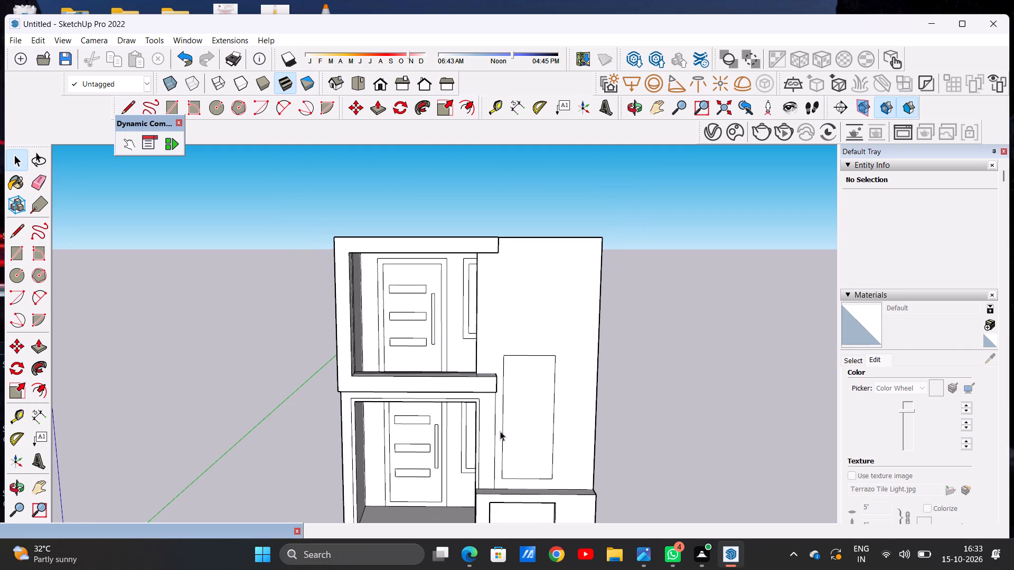
scroll(540, 414, "up", 6)
scroll(540, 414, "down", 2)
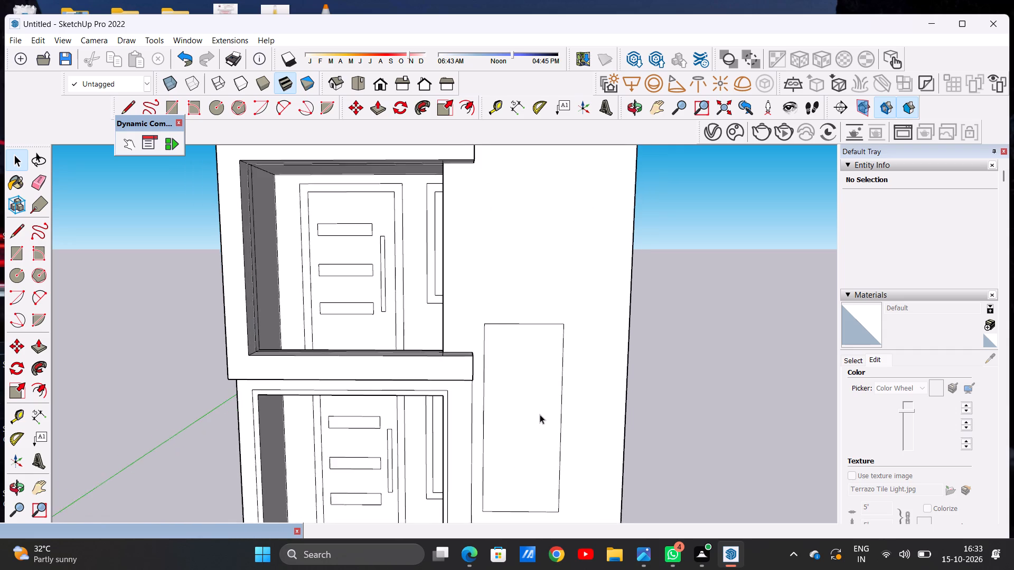
scroll(540, 414, "down", 1)
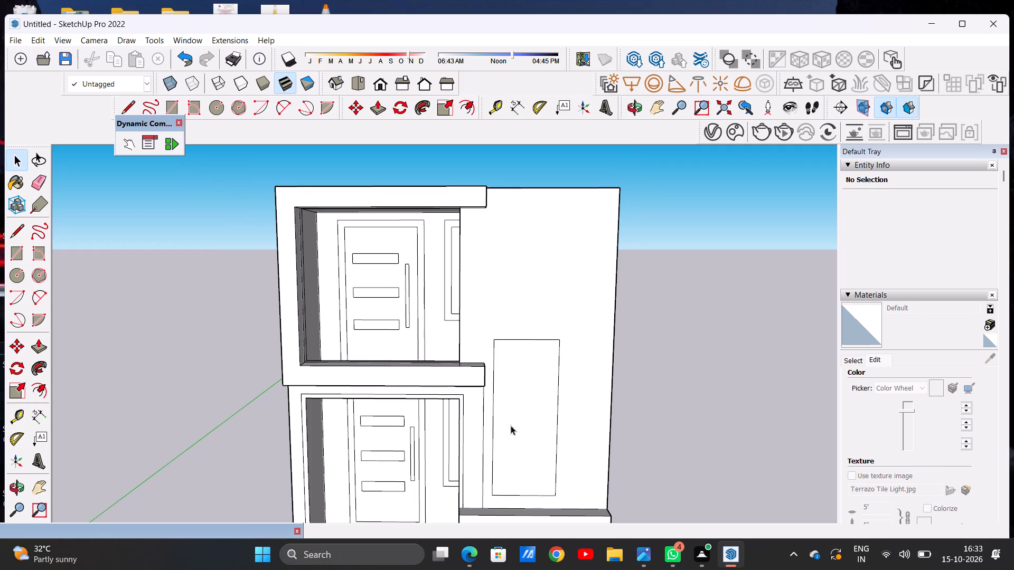
double_click(512, 458)
key("m")
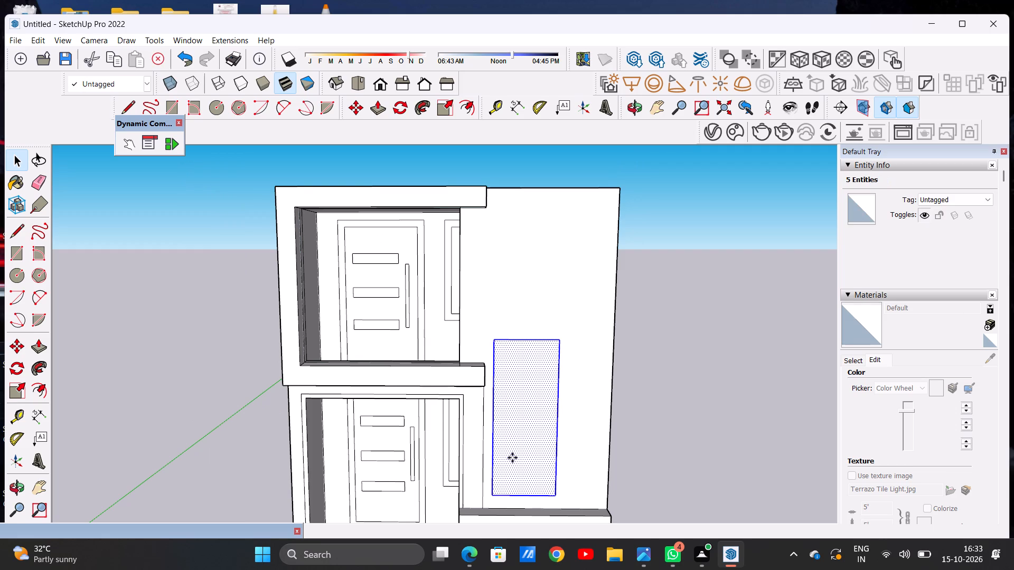
left_click(493, 494)
left_click(487, 493)
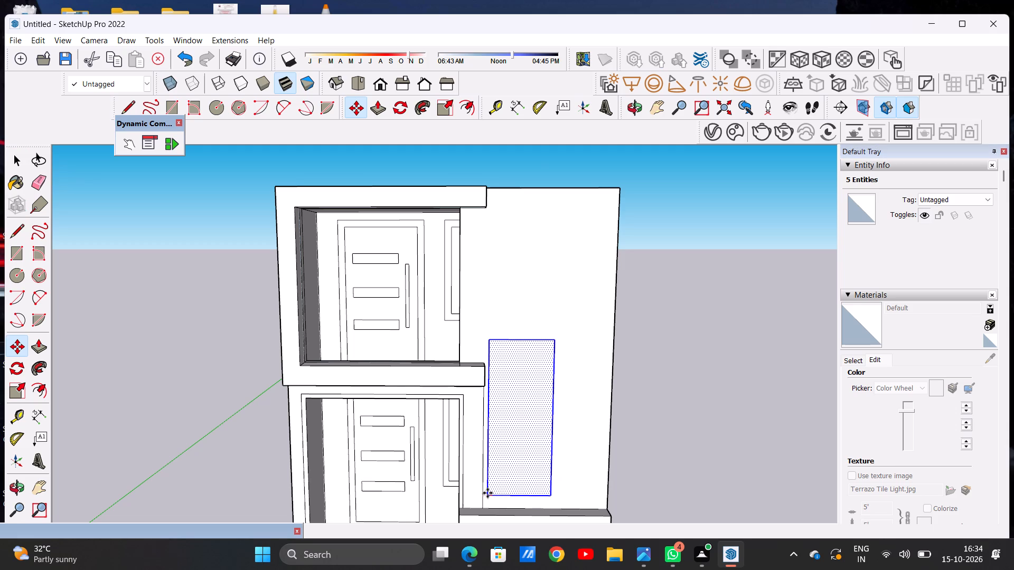
key("space")
left_click(651, 372)
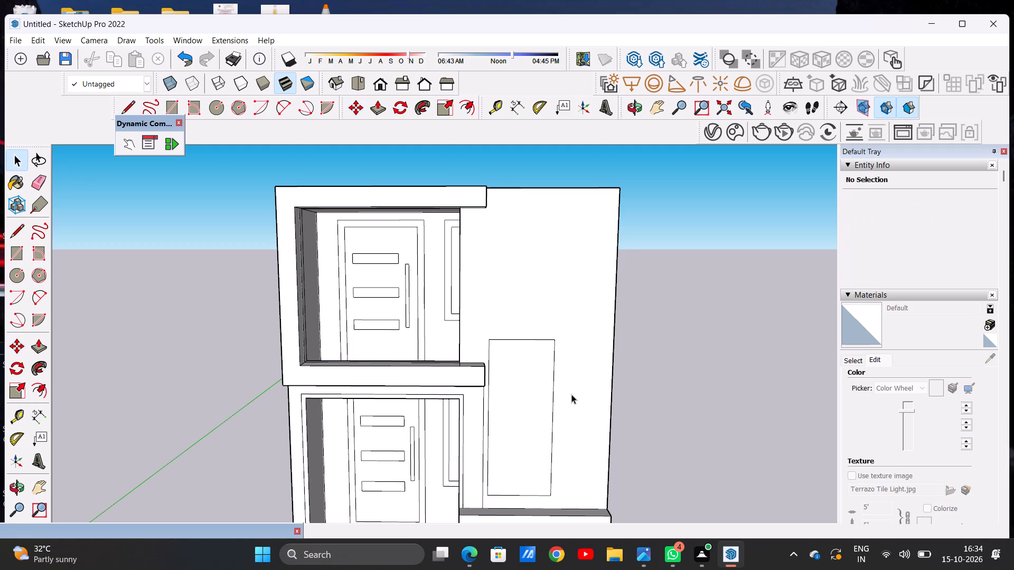
Push/Pull the tall rectangle outward from the front wall until it is flush with the balcony frame's front face.
scroll(570, 394, "down", 5)
scroll(564, 439, "up", 4)
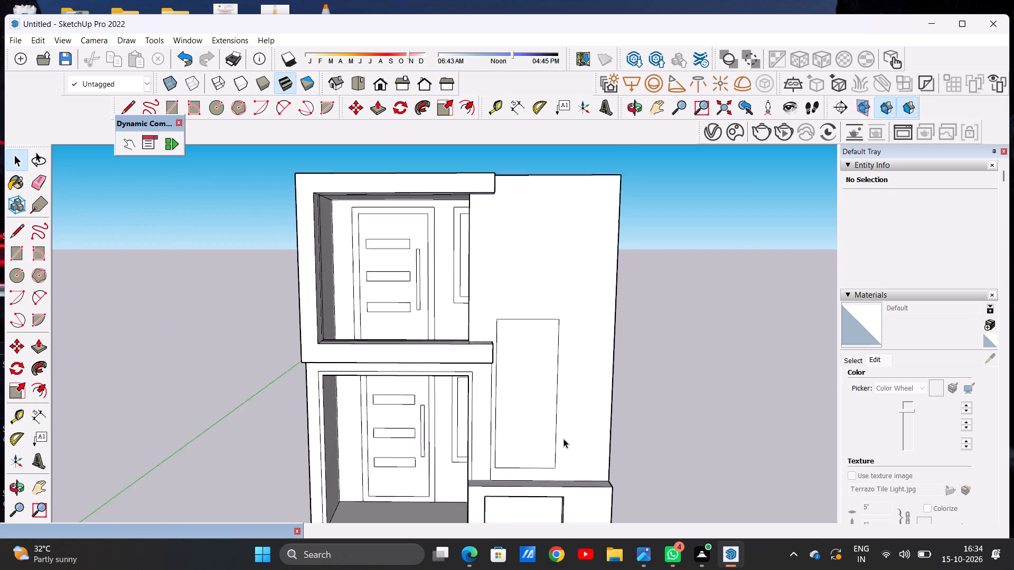
scroll(564, 439, "up", 1)
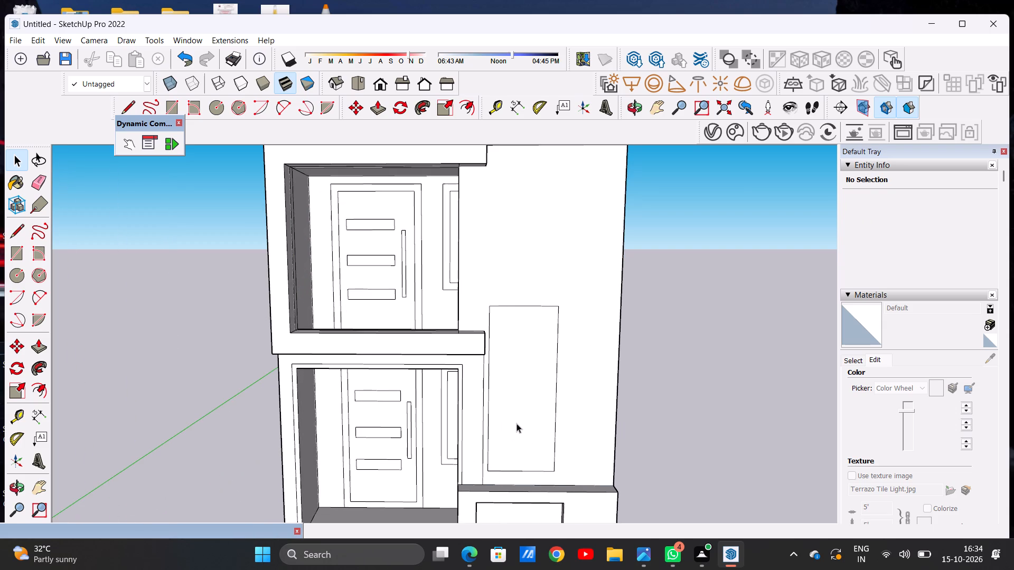
scroll(517, 423, "down", 2)
middle_click_drag(518, 399, 379, 425)
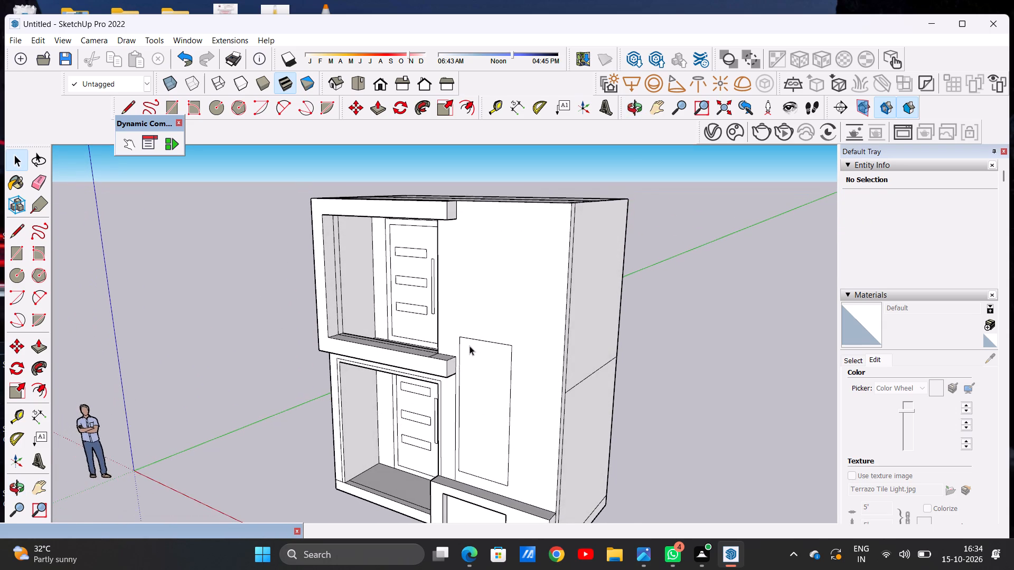
scroll(470, 346, "up", 2)
key("p")
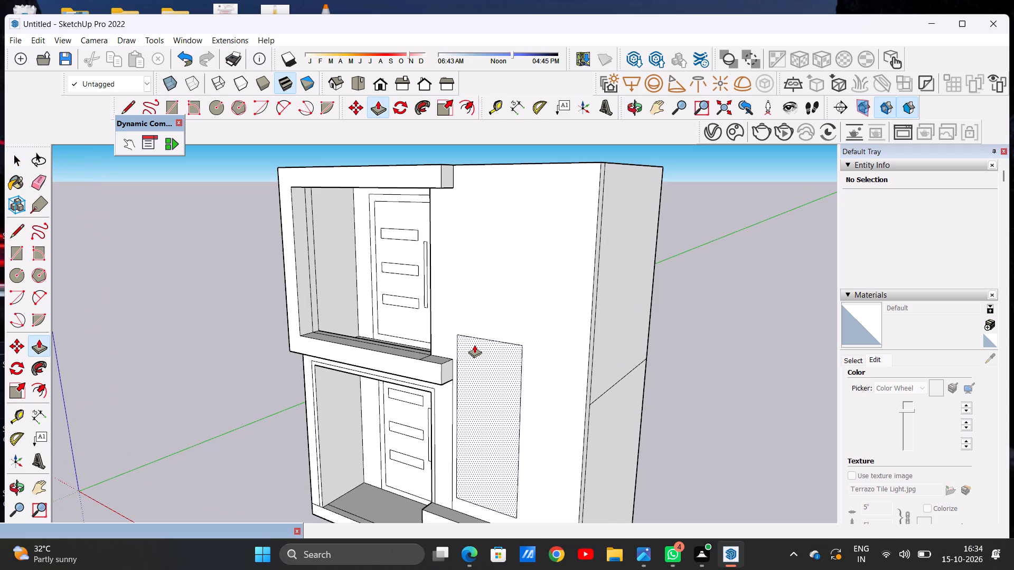
left_click(474, 344)
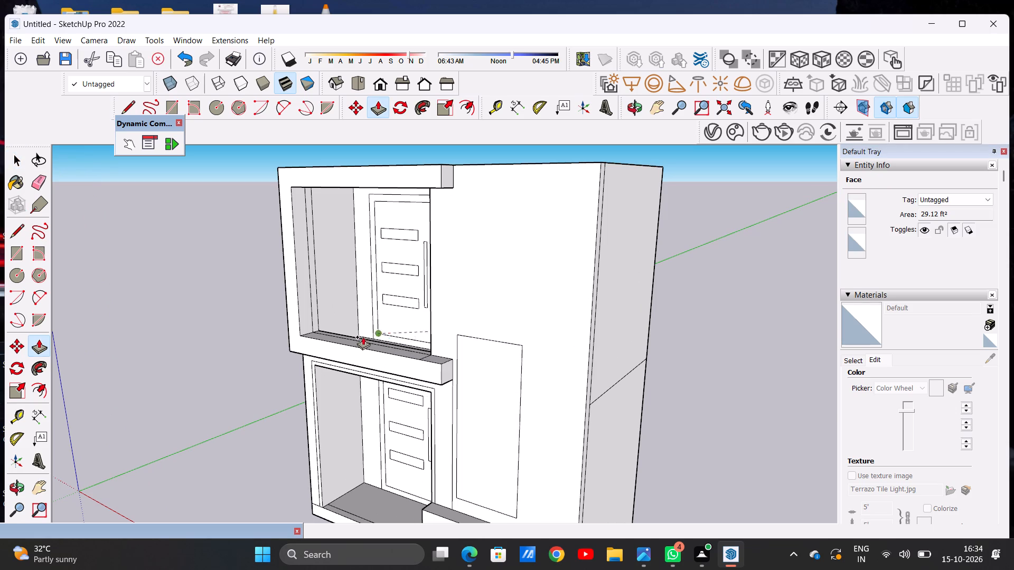
left_click(306, 338)
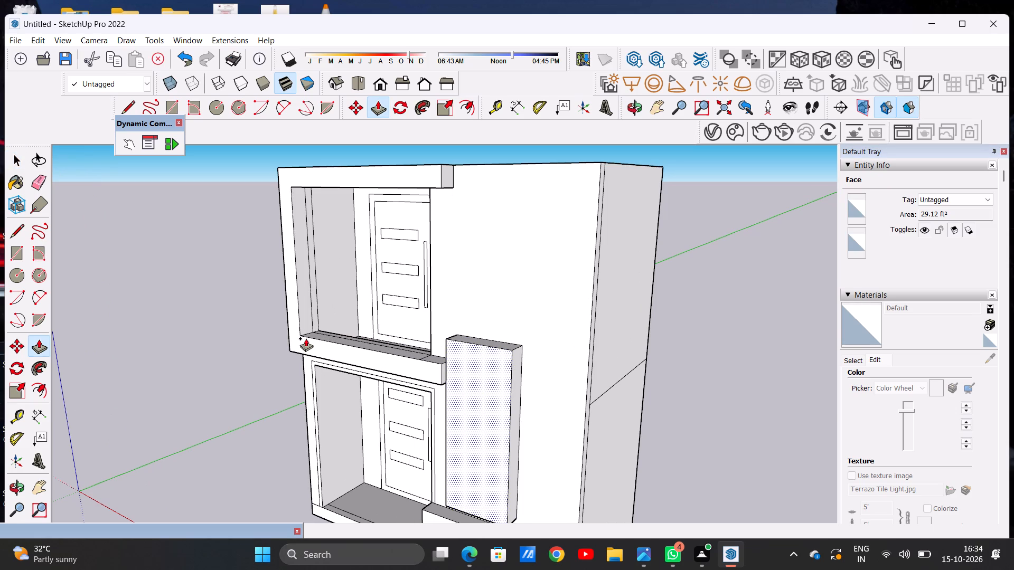
key("space")
Push/Pull the tall panel's side face facing the balcony until it meets the end of the frame's lower arm.
scroll(481, 406, "down", 9)
middle_click_drag(465, 419, 566, 393)
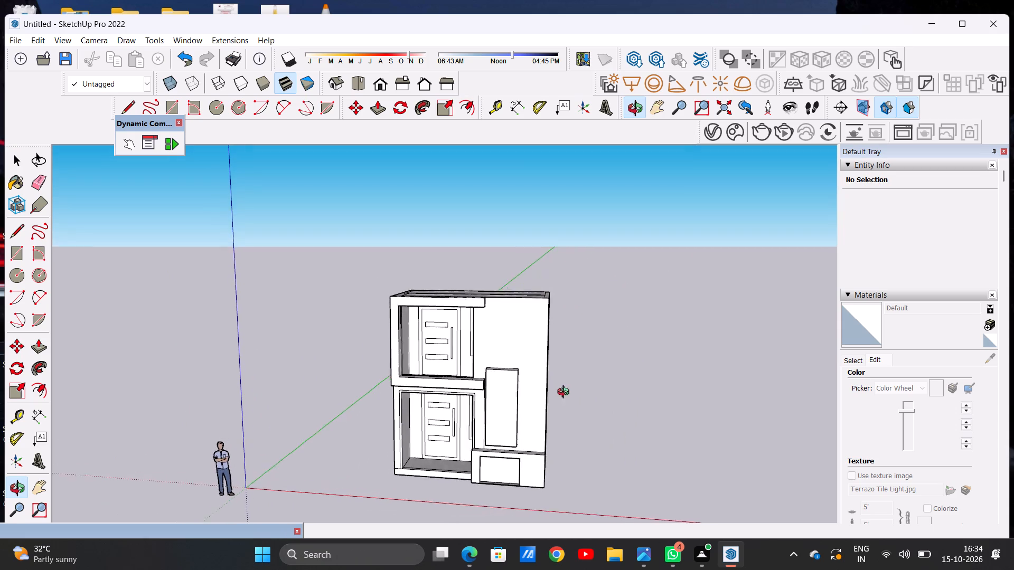
middle_click_drag(566, 393, 577, 390)
scroll(517, 405, "up", 4)
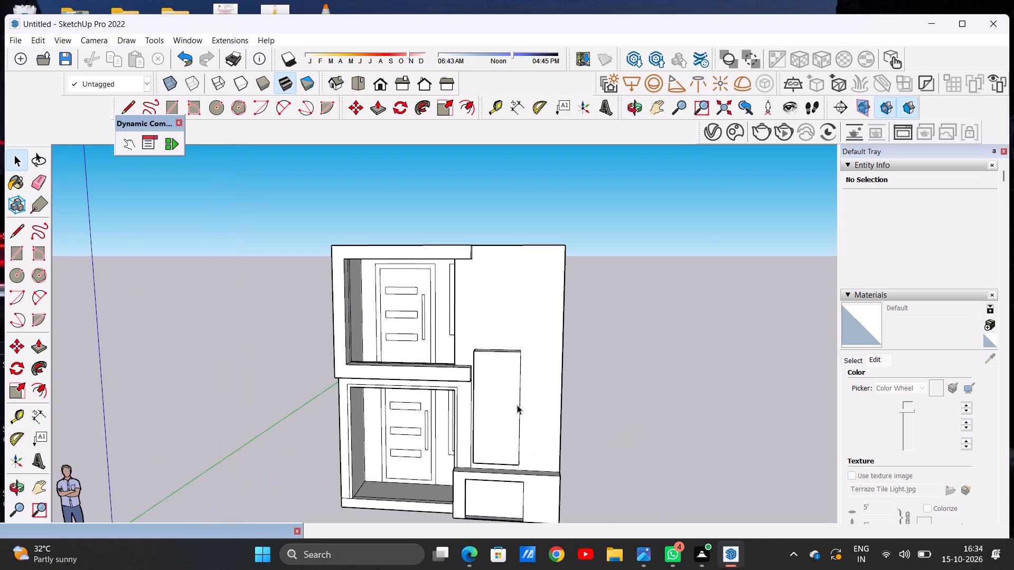
scroll(503, 414, "up", 4)
middle_click_drag(432, 405, 543, 400)
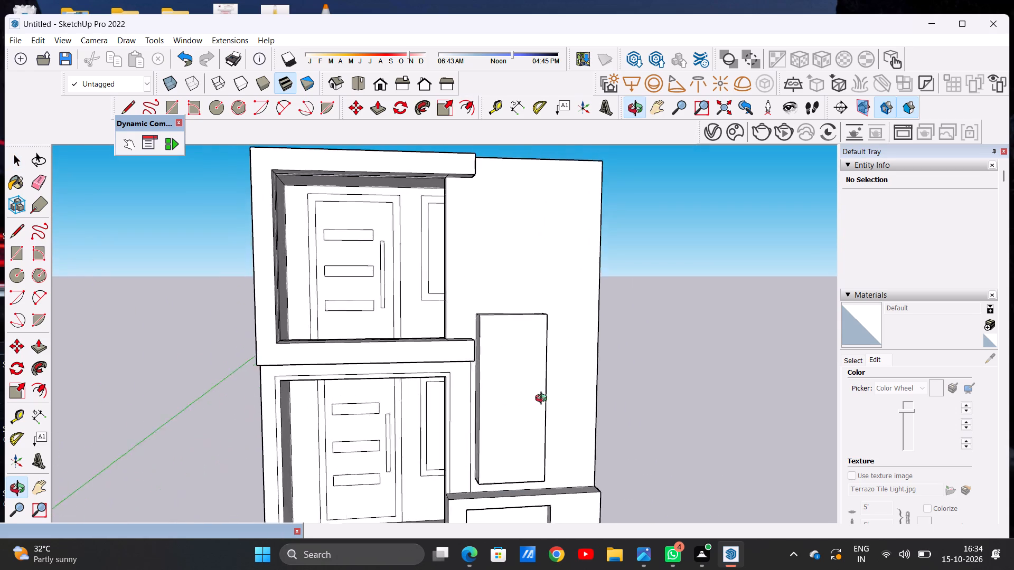
middle_click_drag(543, 400, 466, 429)
scroll(458, 372, "up", 12)
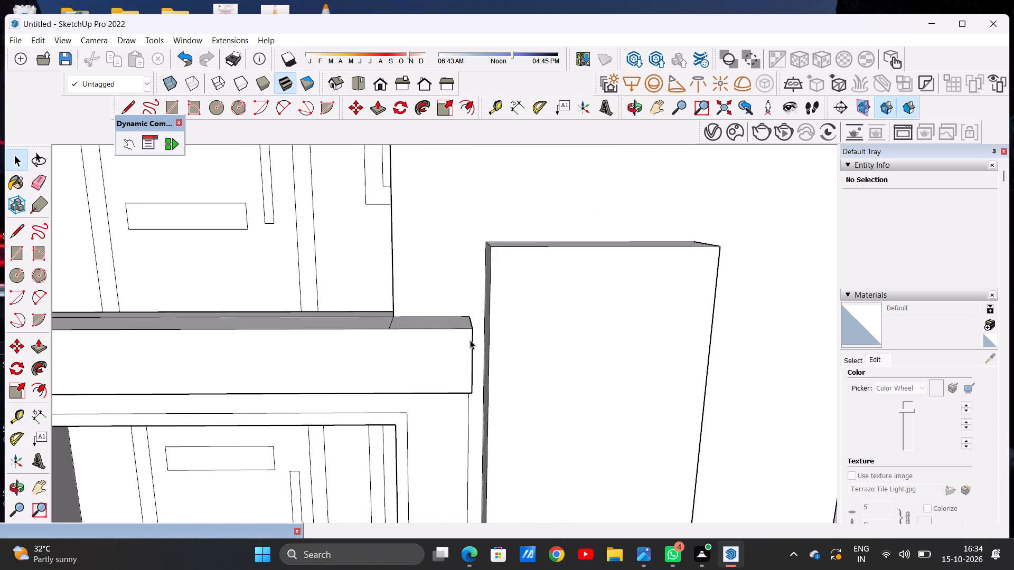
middle_click_drag(477, 337, 532, 340)
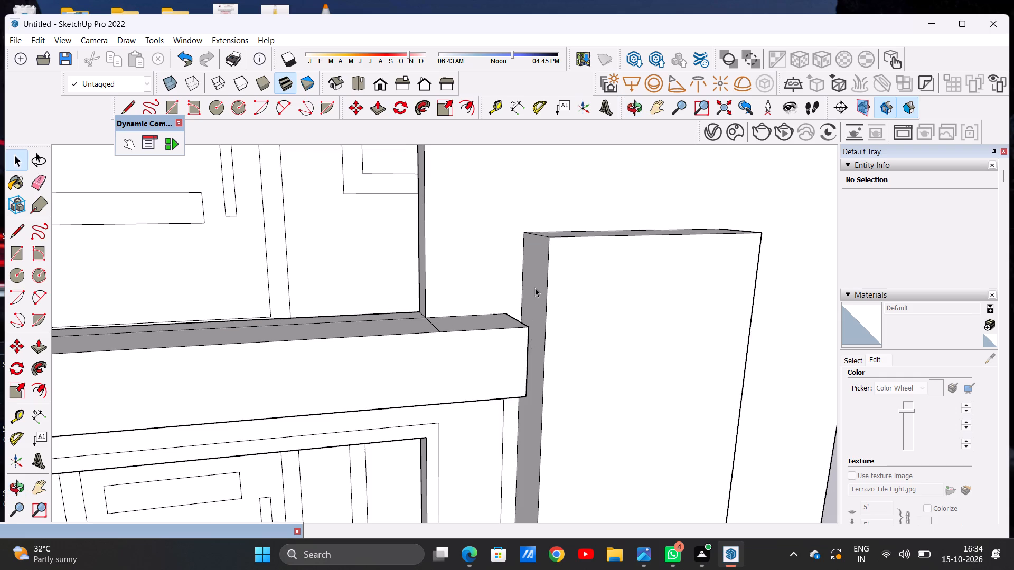
scroll(535, 287, "up", 1)
key("p")
left_click(539, 271)
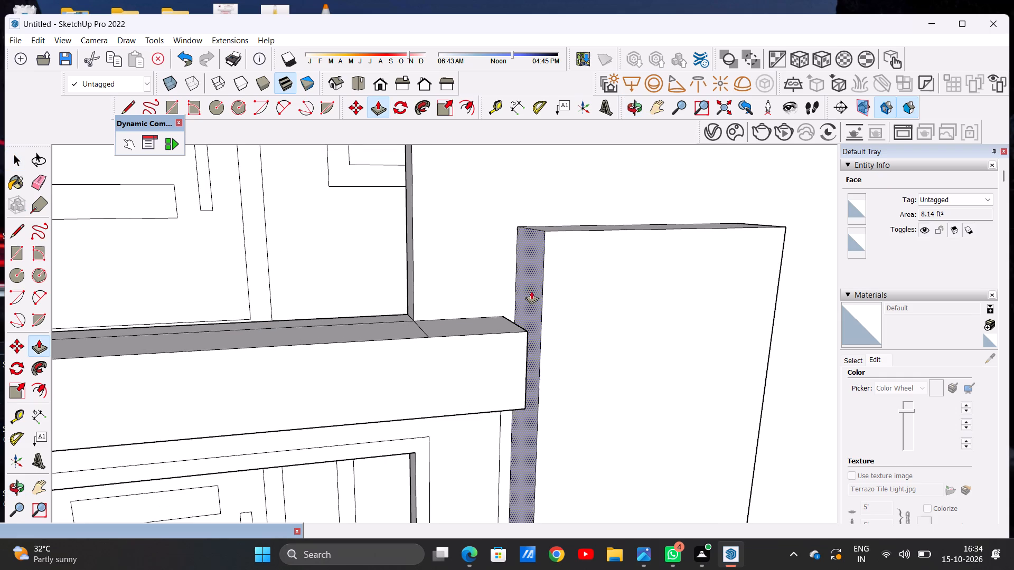
left_click(524, 331)
key("space")
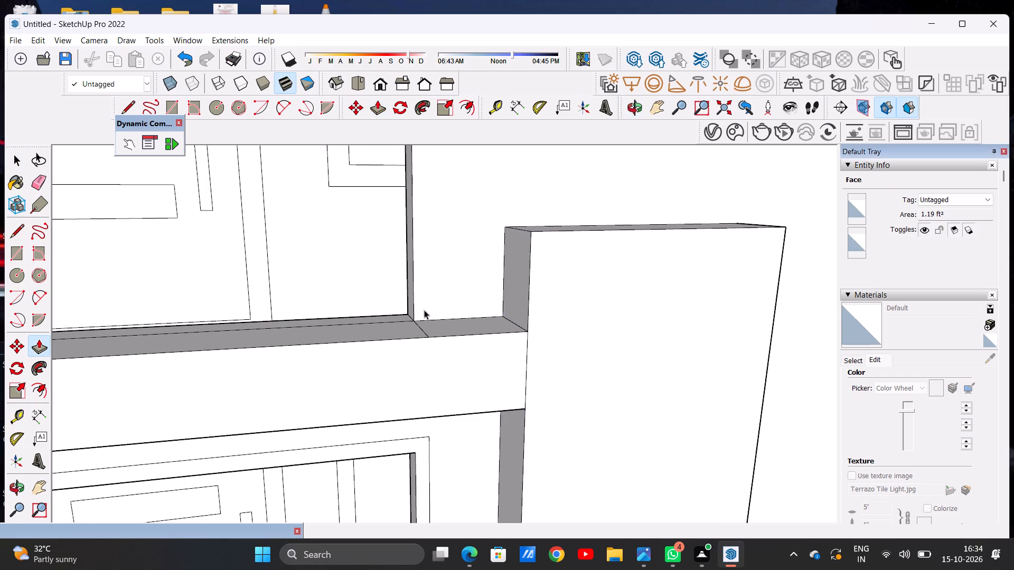
scroll(424, 303, "down", 12)
middle_click_drag(492, 373, 448, 343)
scroll(482, 386, "down", 6)
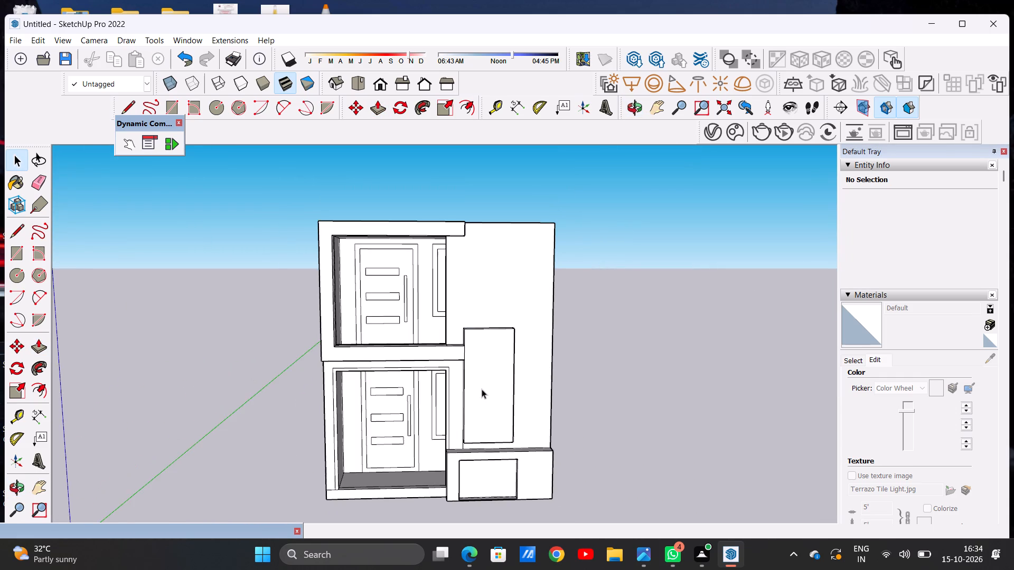
Erase the short crosswise edge on the top face of the balcony frame's lower arm, near the tall panel.
scroll(482, 389, "down", 1)
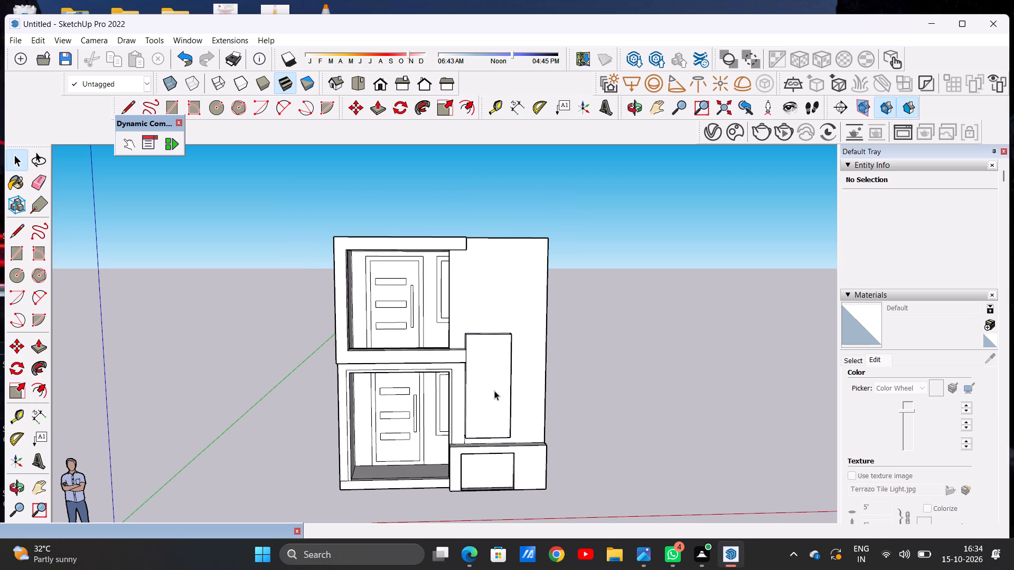
scroll(489, 384, "down", 3)
scroll(493, 392, "up", 6)
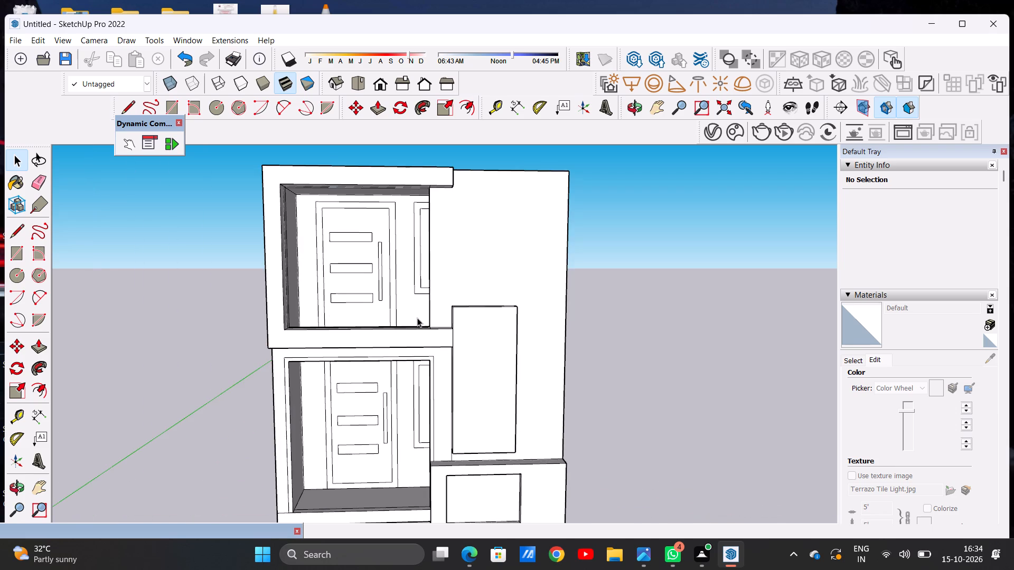
middle_click_drag(417, 318, 472, 451)
scroll(419, 368, "up", 5)
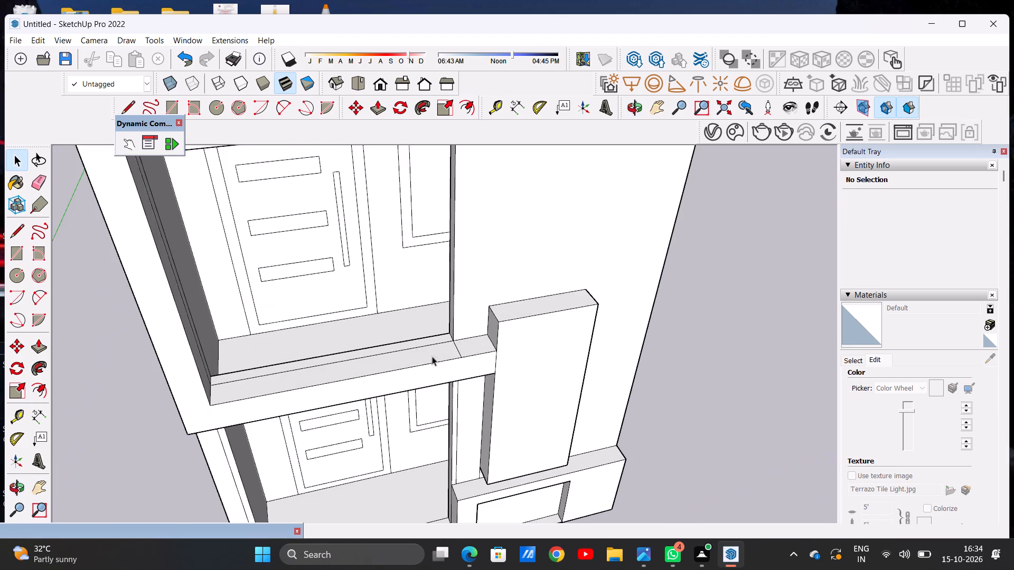
middle_click_drag(452, 344, 397, 379)
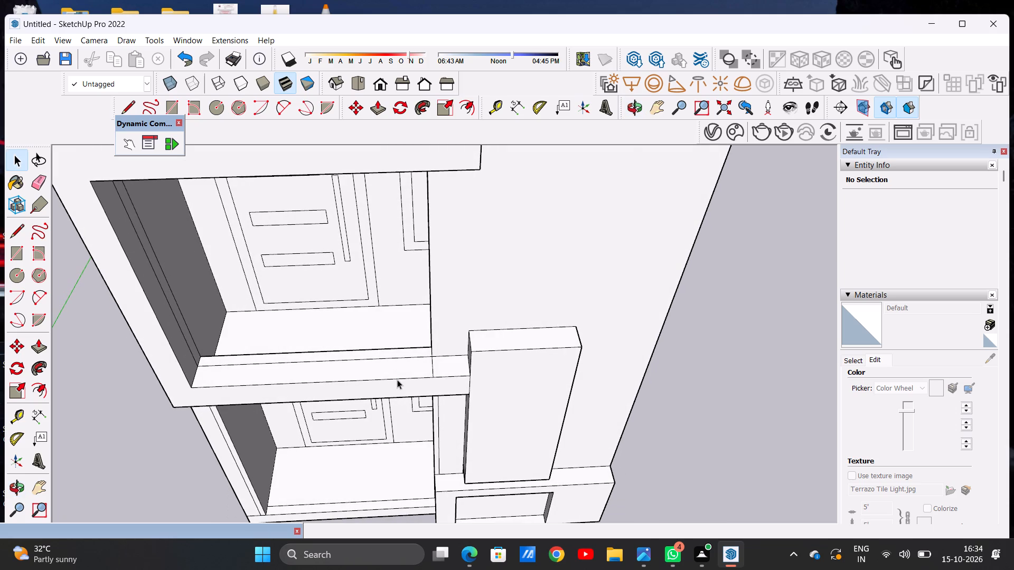
scroll(416, 377, "up", 4)
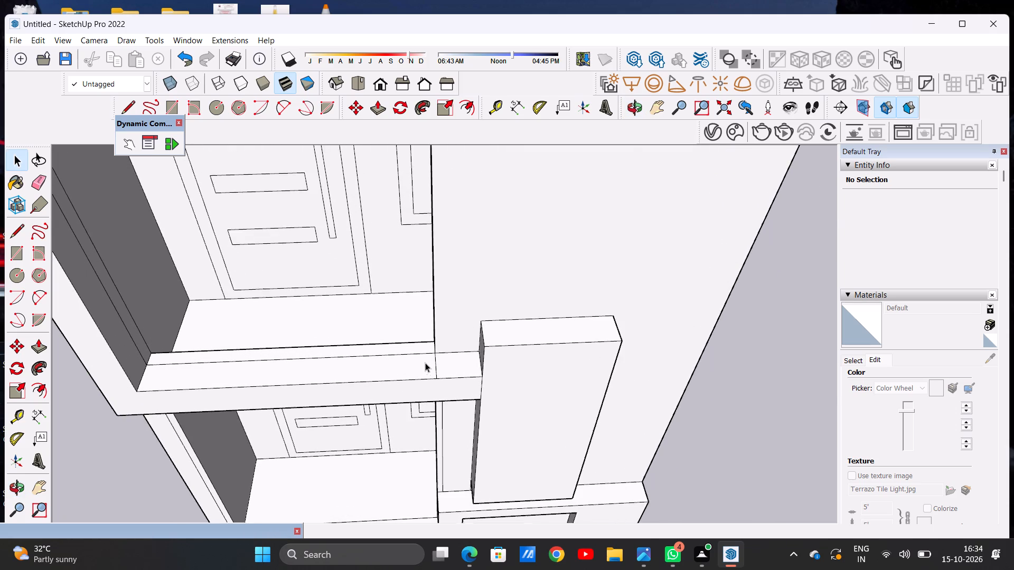
scroll(425, 363, "up", 3)
key("e")
left_click_drag(426, 363, 454, 368)
key("space")
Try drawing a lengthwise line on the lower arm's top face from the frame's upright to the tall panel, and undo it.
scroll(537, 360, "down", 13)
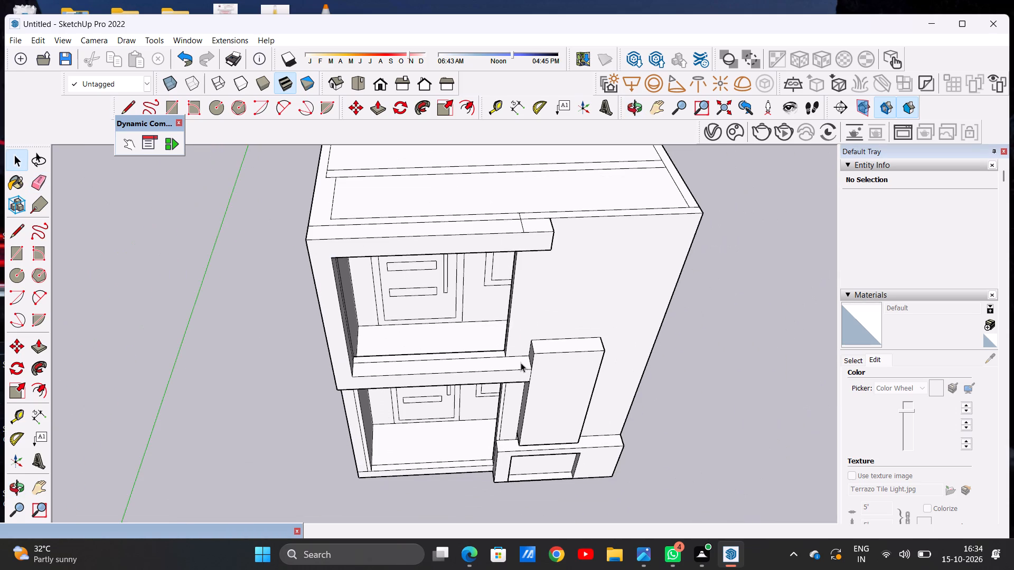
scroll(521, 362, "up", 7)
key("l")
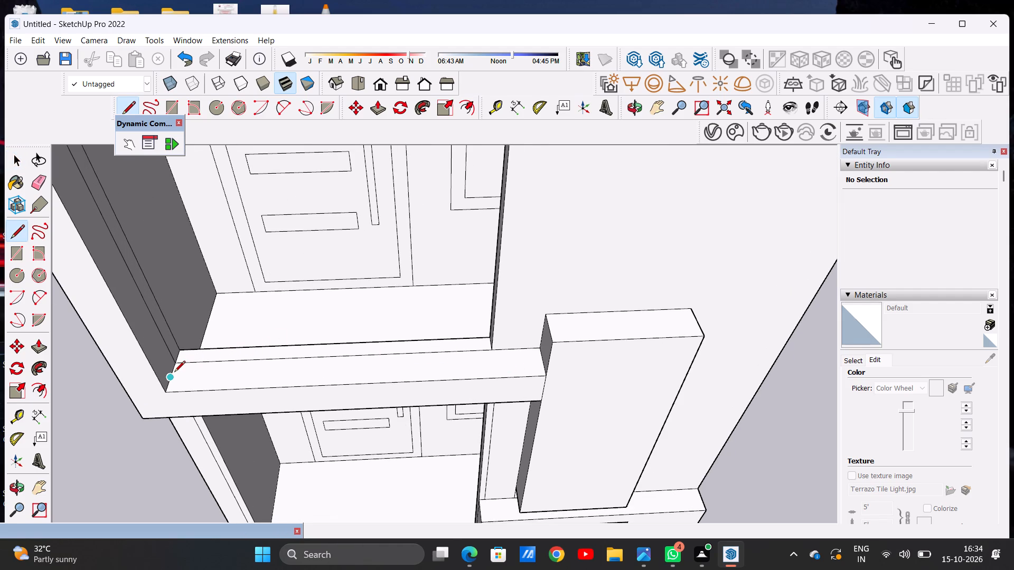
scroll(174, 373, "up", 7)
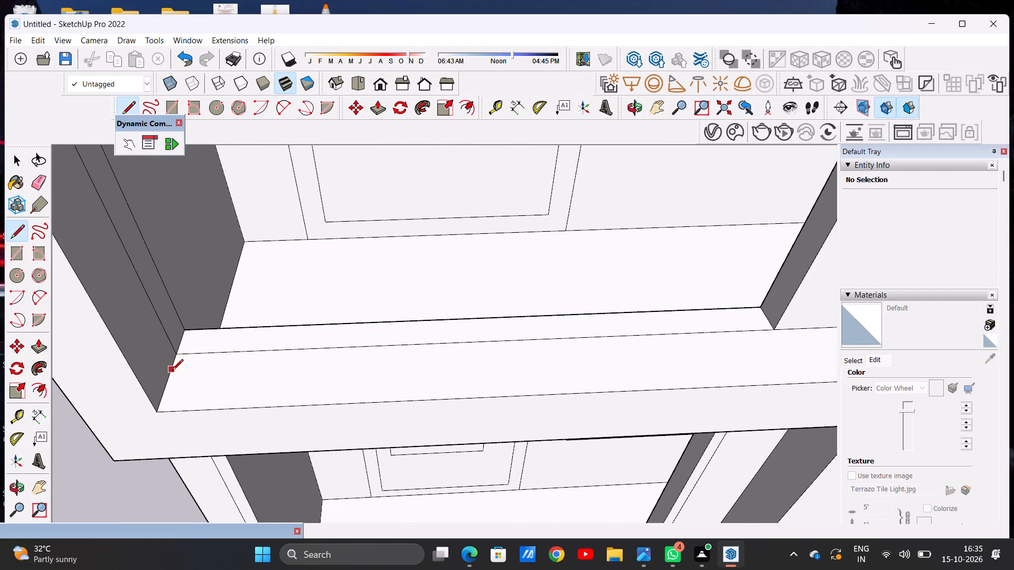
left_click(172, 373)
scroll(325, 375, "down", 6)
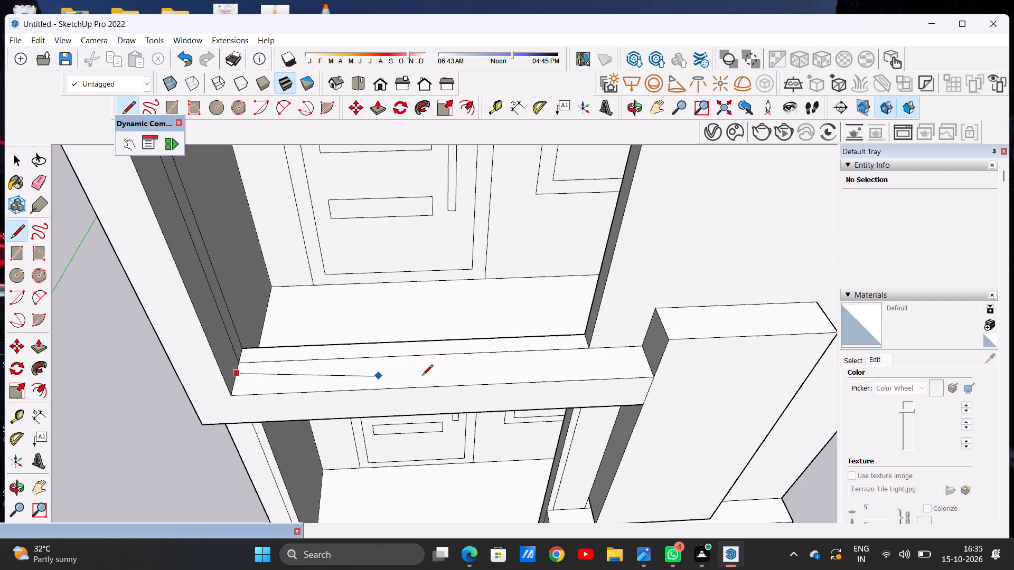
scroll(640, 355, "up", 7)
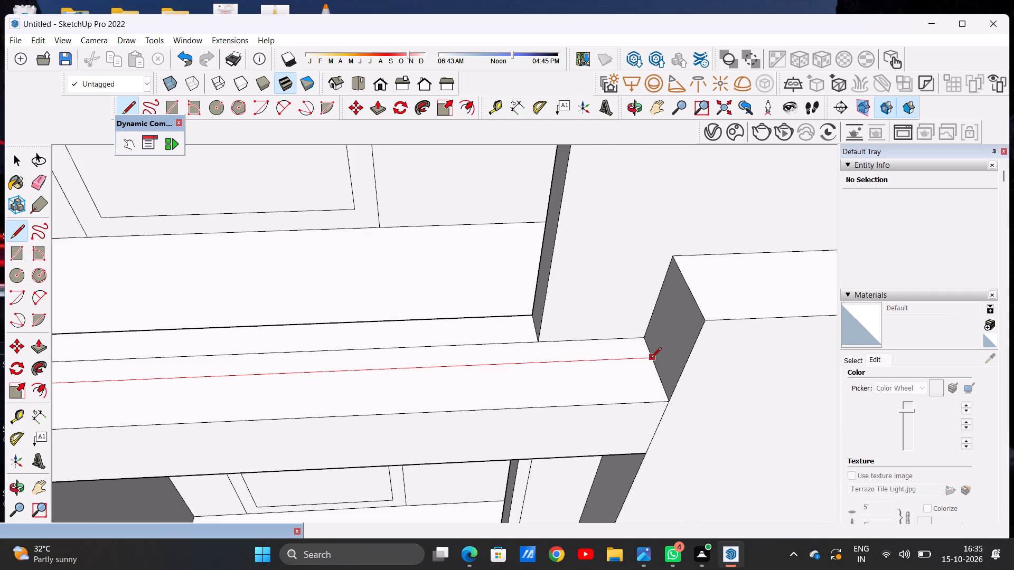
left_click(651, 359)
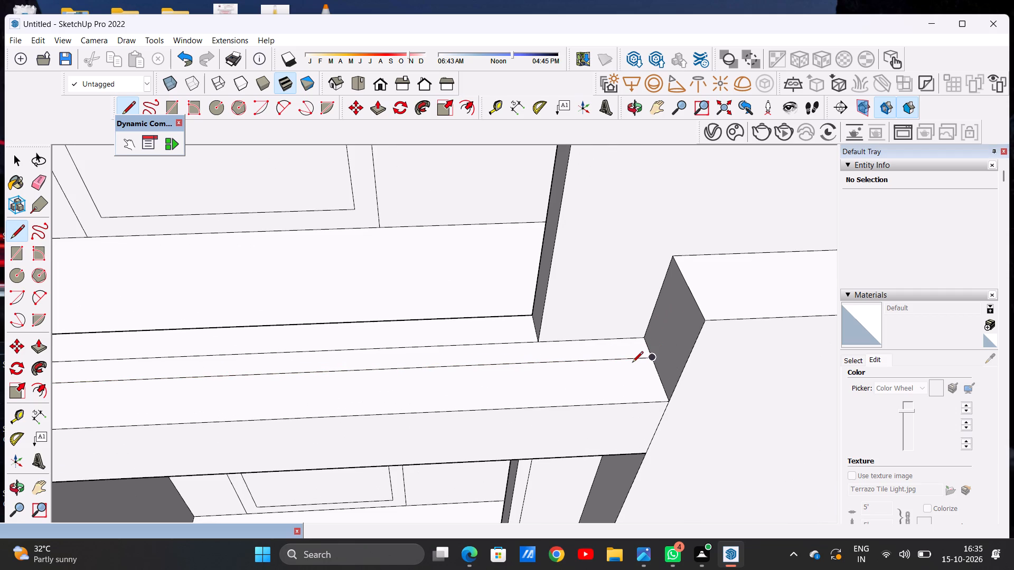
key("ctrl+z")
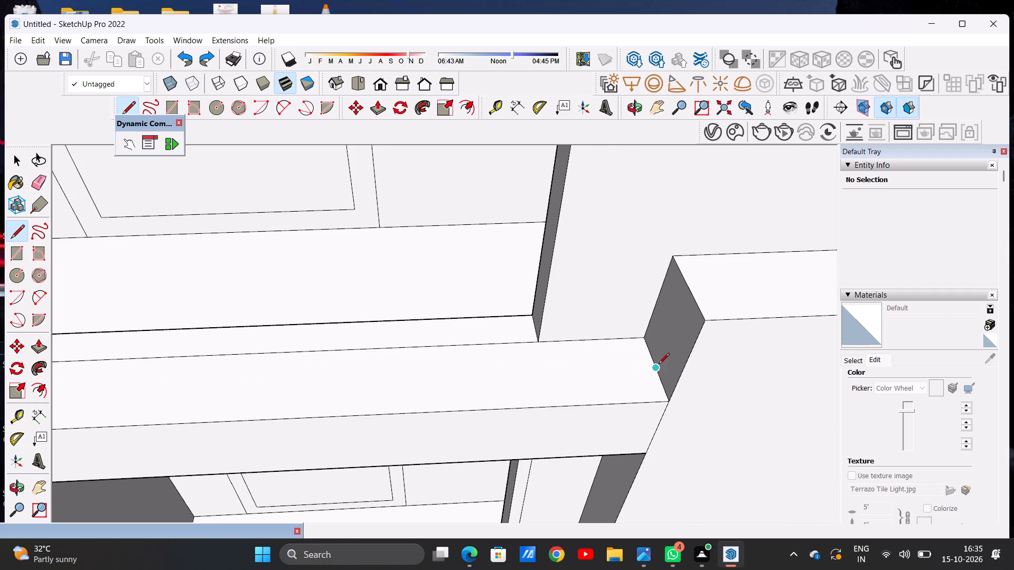
Draw a lengthwise line along the middle of the lower arm's top face, from the tall panel to the frame's upright.
left_click(656, 367)
scroll(600, 352, "down", 9)
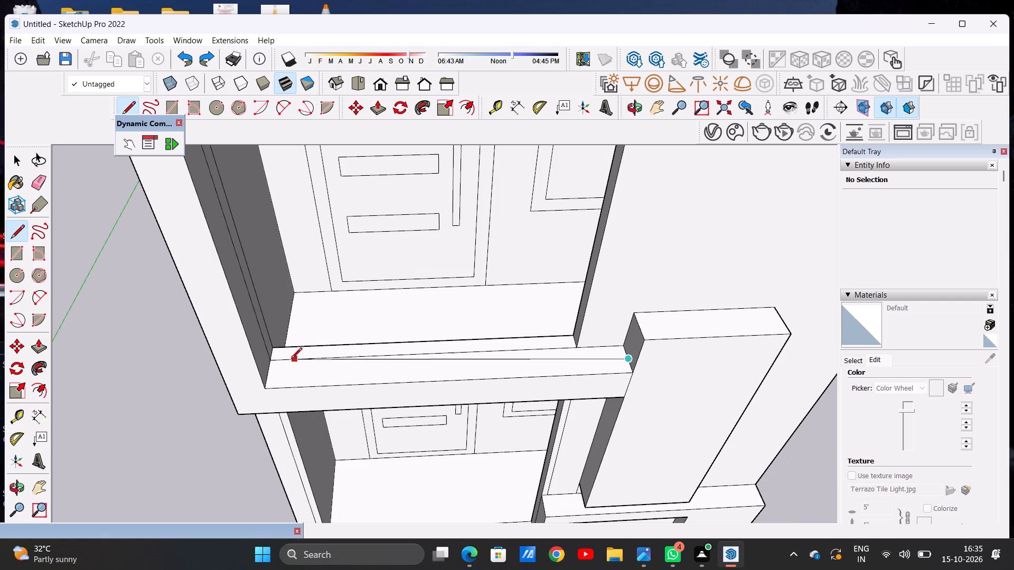
scroll(279, 370, "up", 8)
left_click(256, 374)
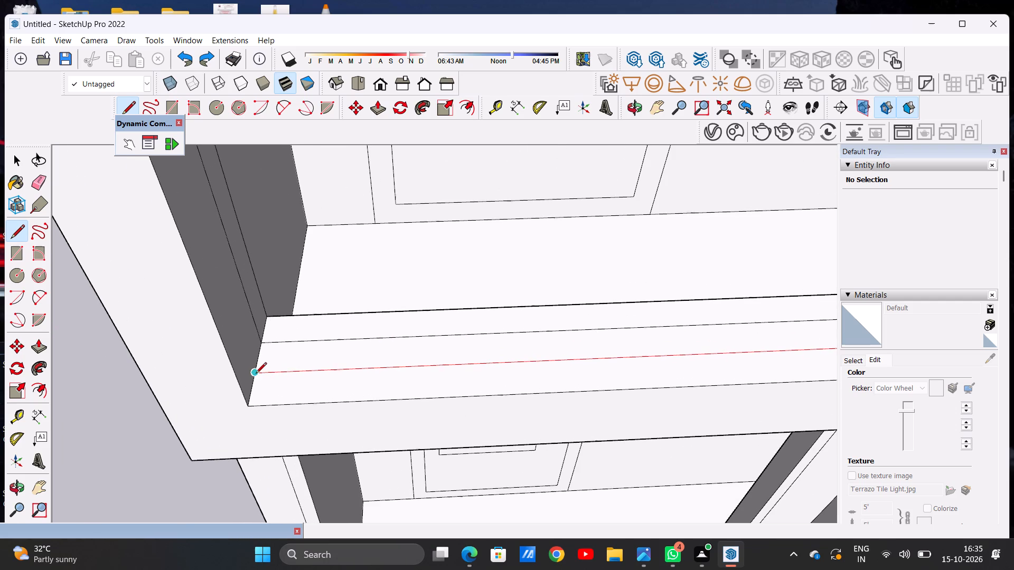
key("space")
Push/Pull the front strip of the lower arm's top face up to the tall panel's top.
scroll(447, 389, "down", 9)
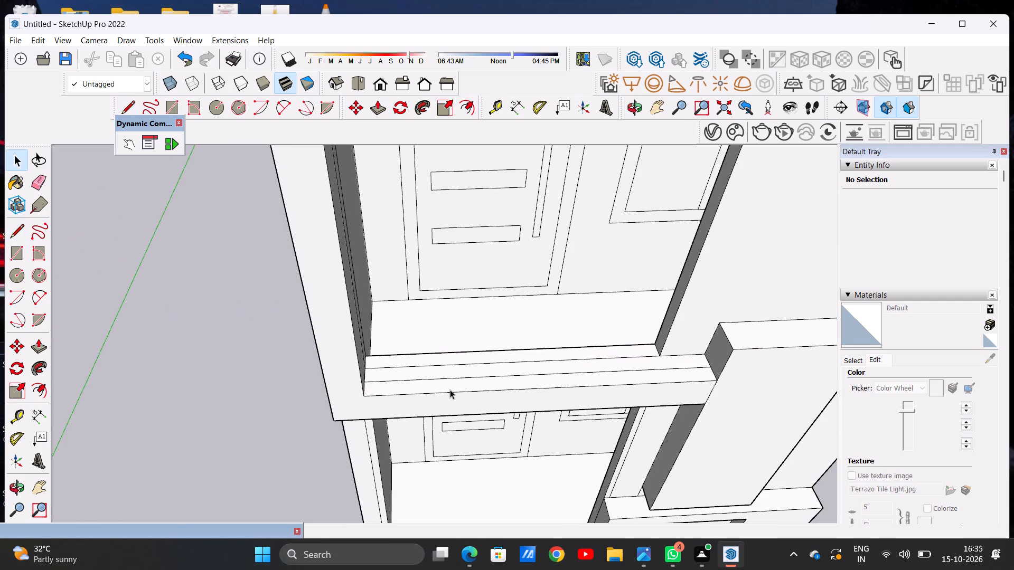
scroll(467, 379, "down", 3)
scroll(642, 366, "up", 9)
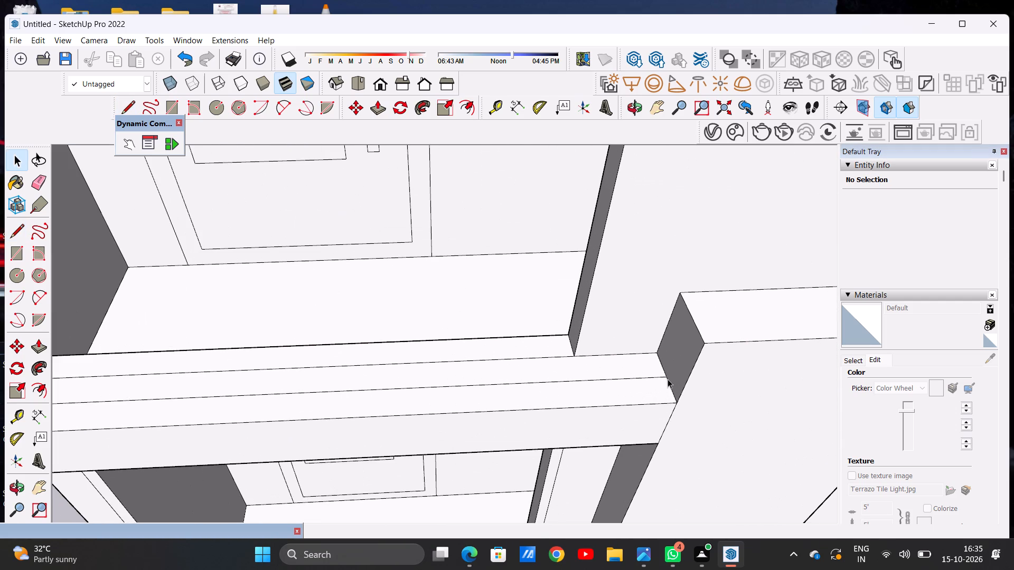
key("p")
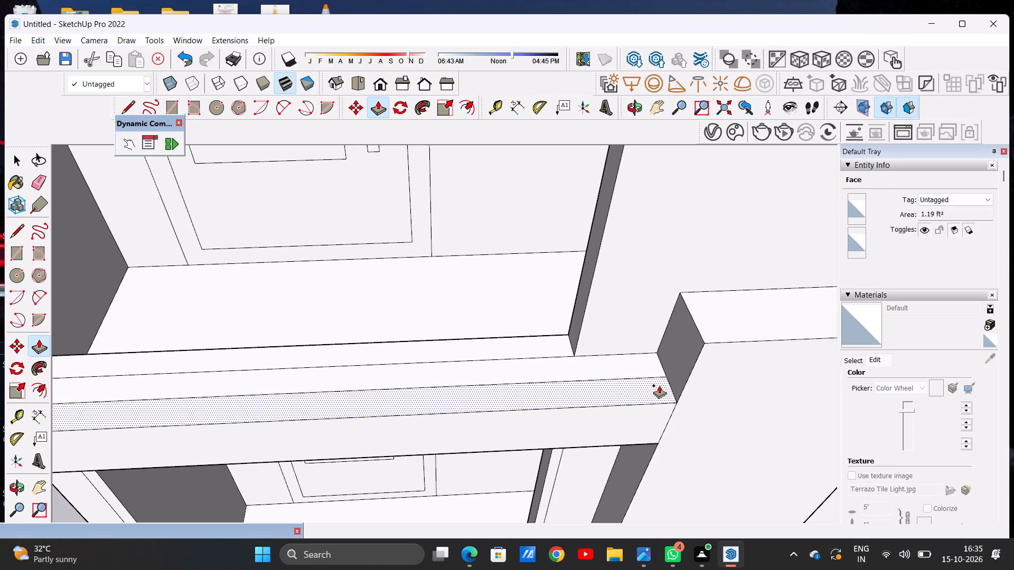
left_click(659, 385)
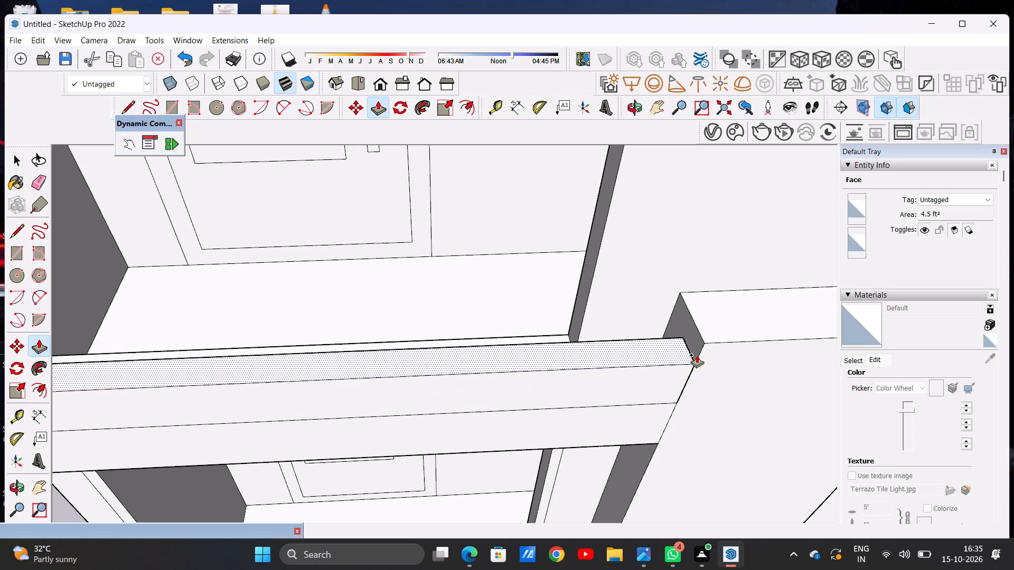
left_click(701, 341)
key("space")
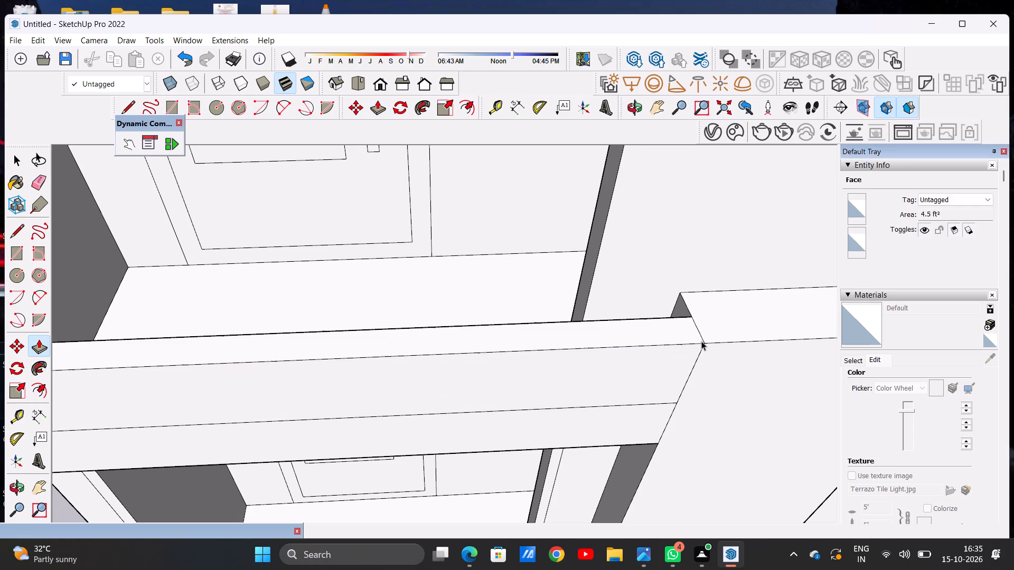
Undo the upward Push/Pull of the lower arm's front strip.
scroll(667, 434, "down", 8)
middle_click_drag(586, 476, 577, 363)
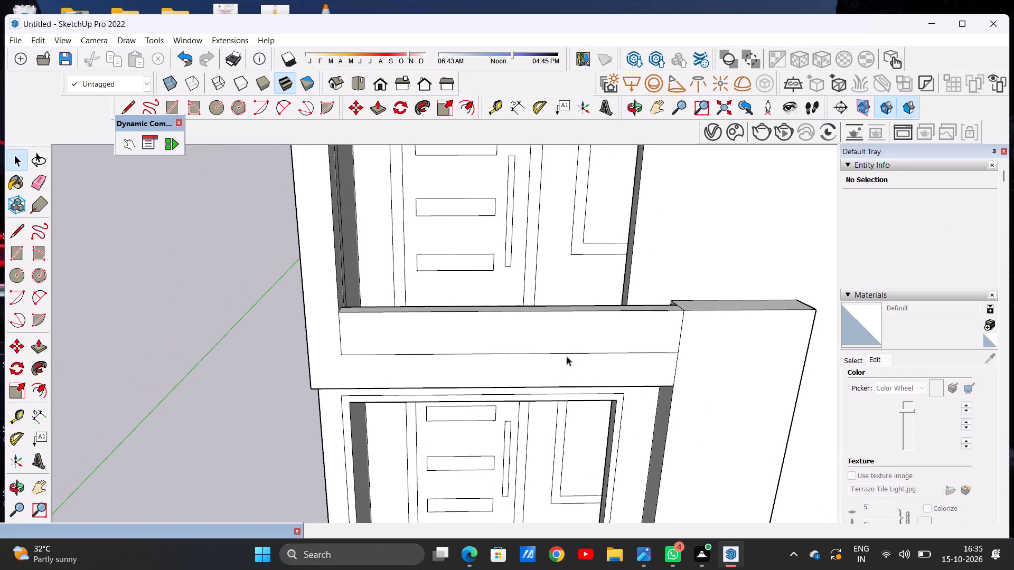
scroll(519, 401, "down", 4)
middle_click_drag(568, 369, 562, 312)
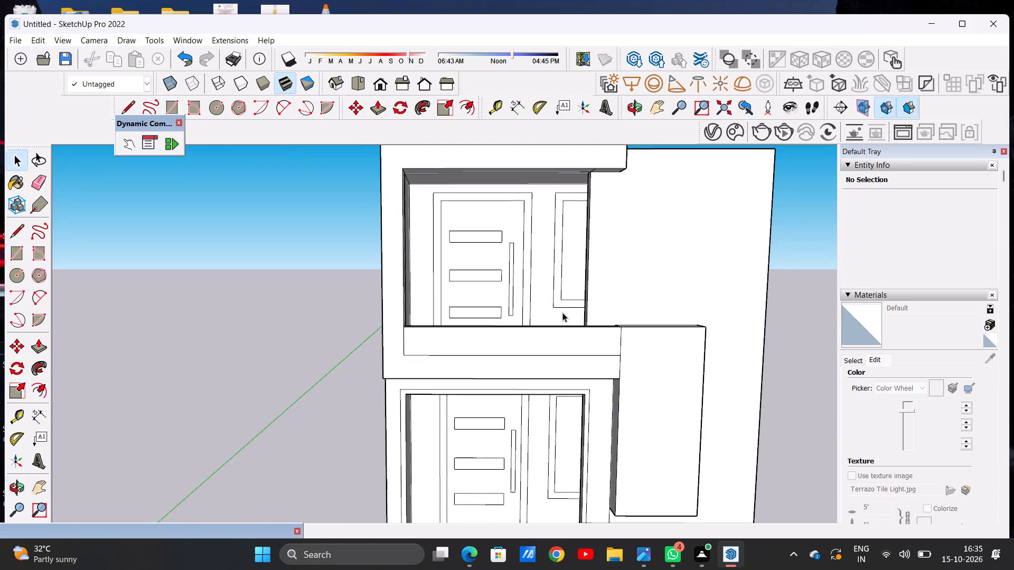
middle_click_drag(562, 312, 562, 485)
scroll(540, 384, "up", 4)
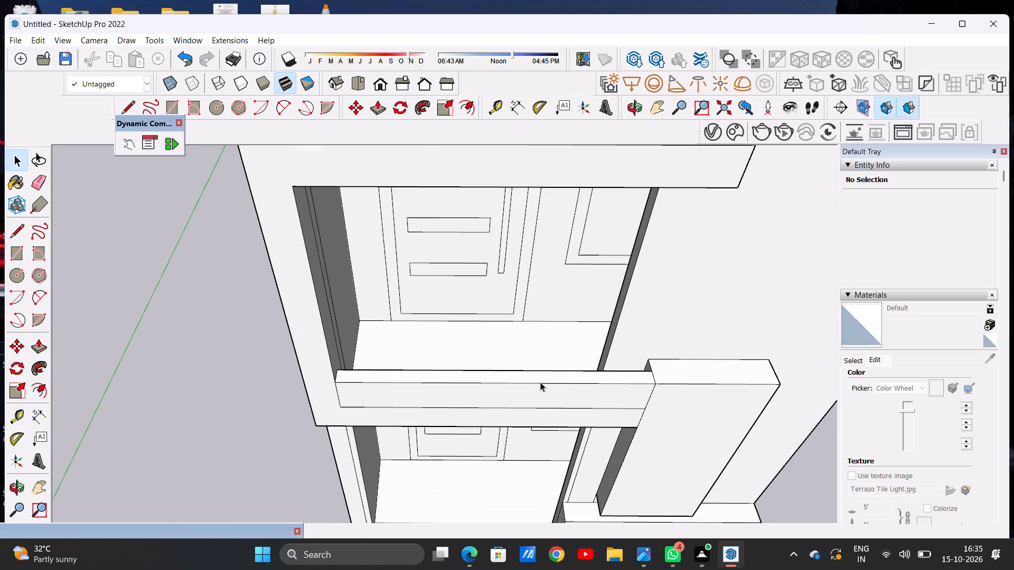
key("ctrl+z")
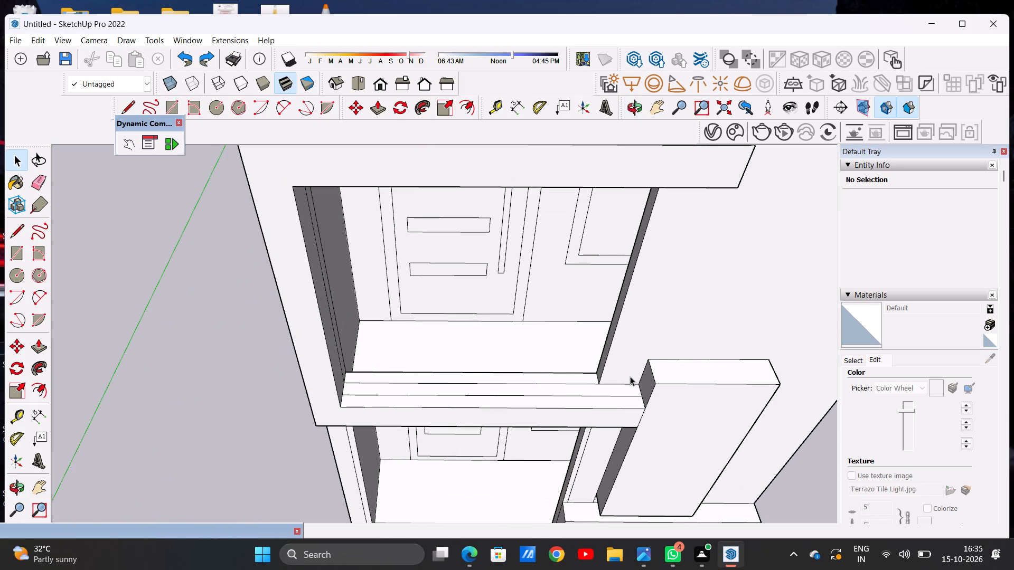
Push/Pull the rearmost strip at the balcony floor edge upward to form a parapet about halfway up the upper door.
scroll(587, 364, "up", 2)
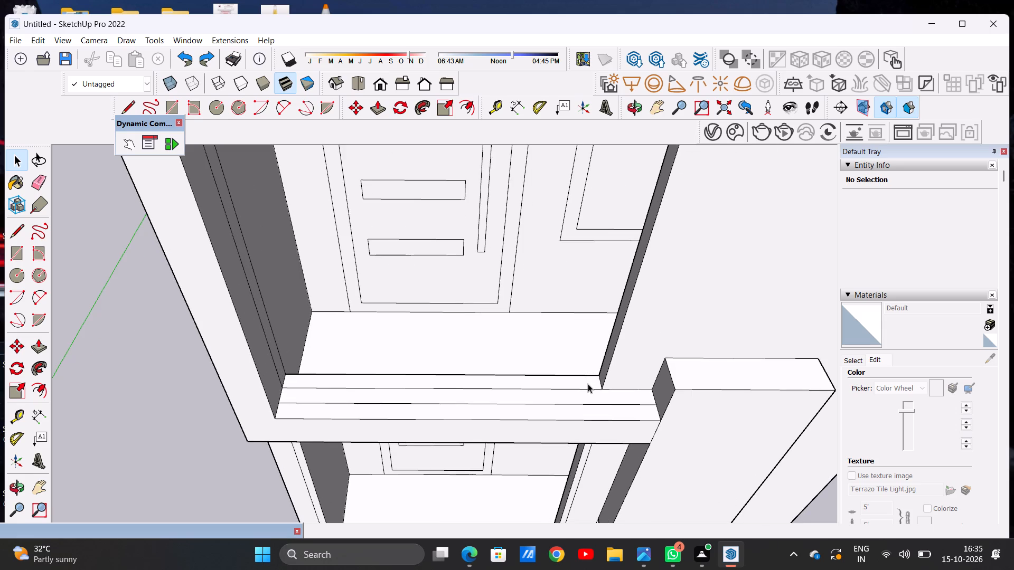
key("p")
scroll(593, 370, "up", 4)
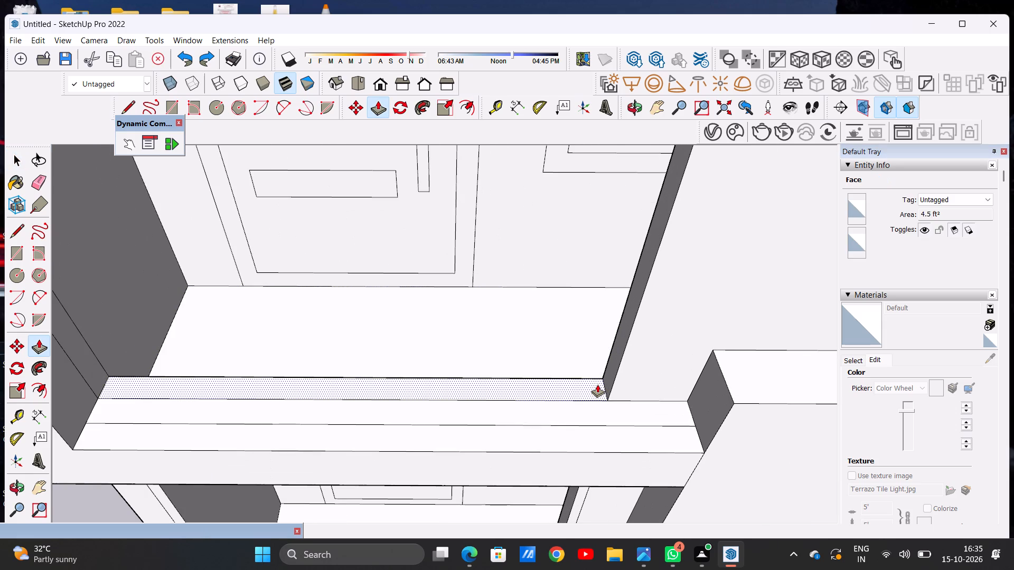
left_click(597, 384)
scroll(625, 333, "down", 8)
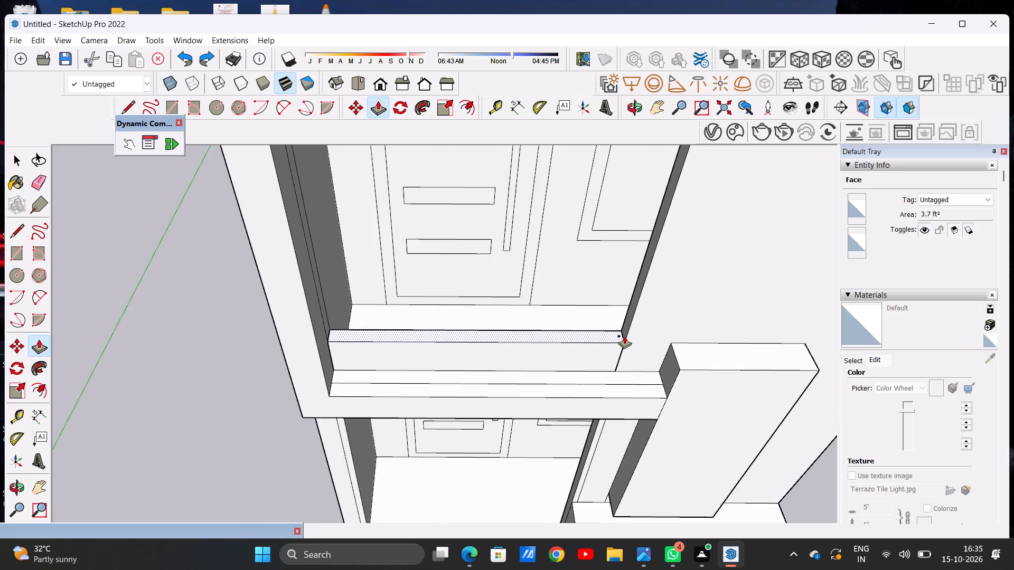
middle_click_drag(628, 305, 632, 230)
scroll(609, 259, "down", 5)
middle_click_drag(612, 279, 609, 237)
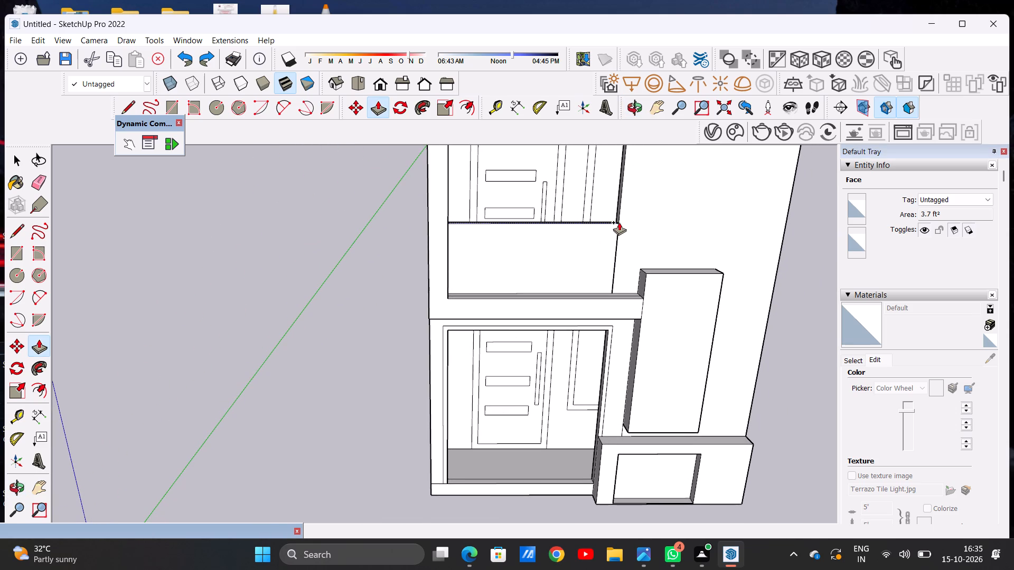
left_click(619, 222)
key("space")
Push/Pull the front strip of the lower arm's top face up until it is level with the tall panel's top.
scroll(572, 289, "down", 6)
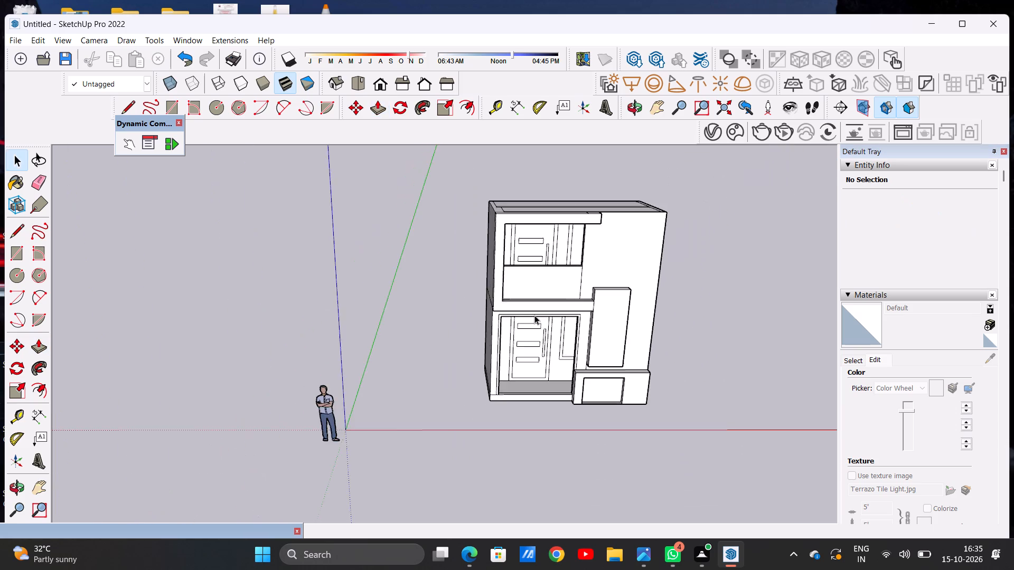
scroll(534, 315, "down", 9)
scroll(558, 303, "up", 6)
middle_click_drag(566, 306, 553, 236)
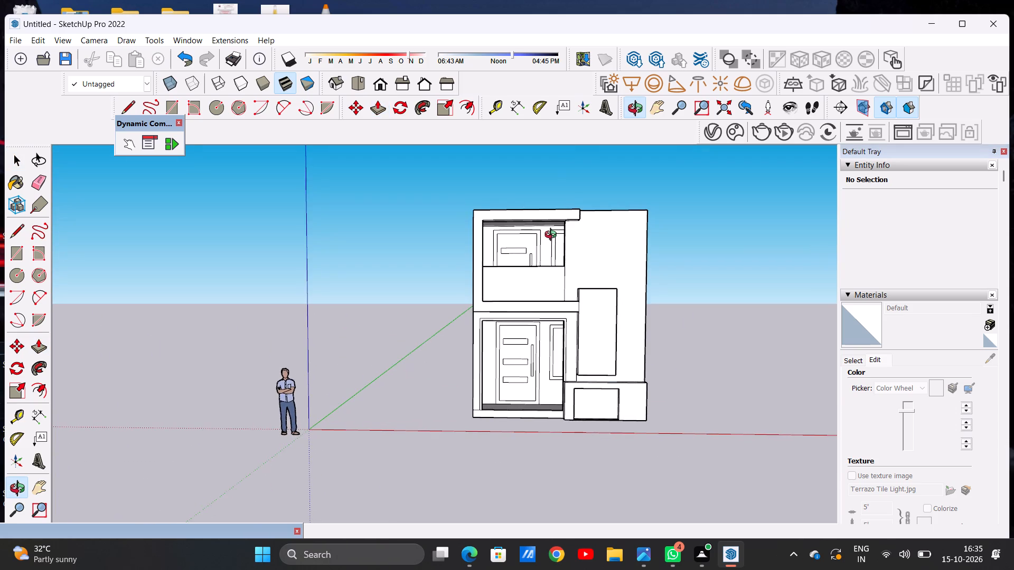
middle_click_drag(553, 236, 553, 236)
scroll(547, 258, "up", 4)
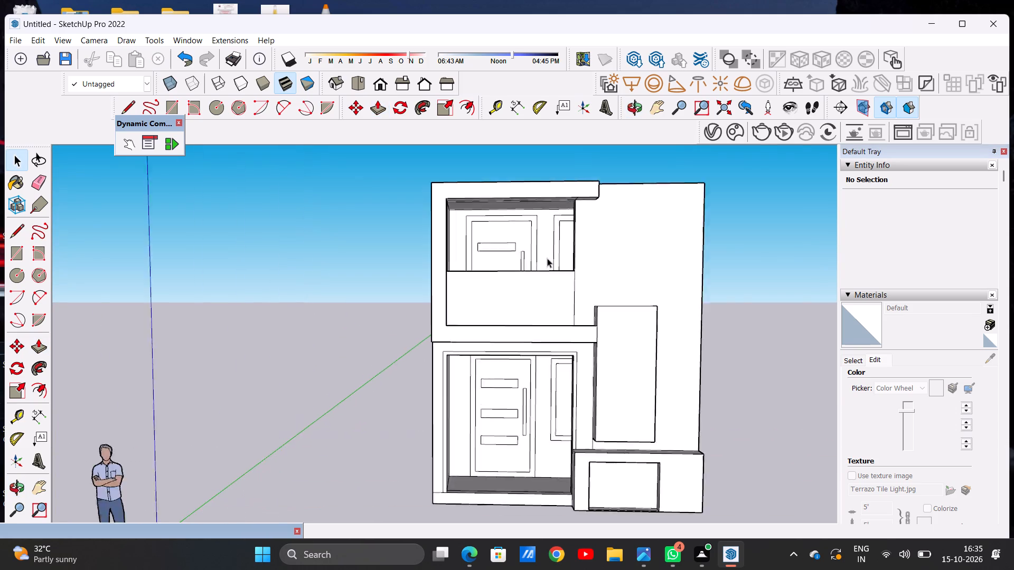
scroll(547, 258, "up", 4)
middle_click_drag(557, 328, 577, 473)
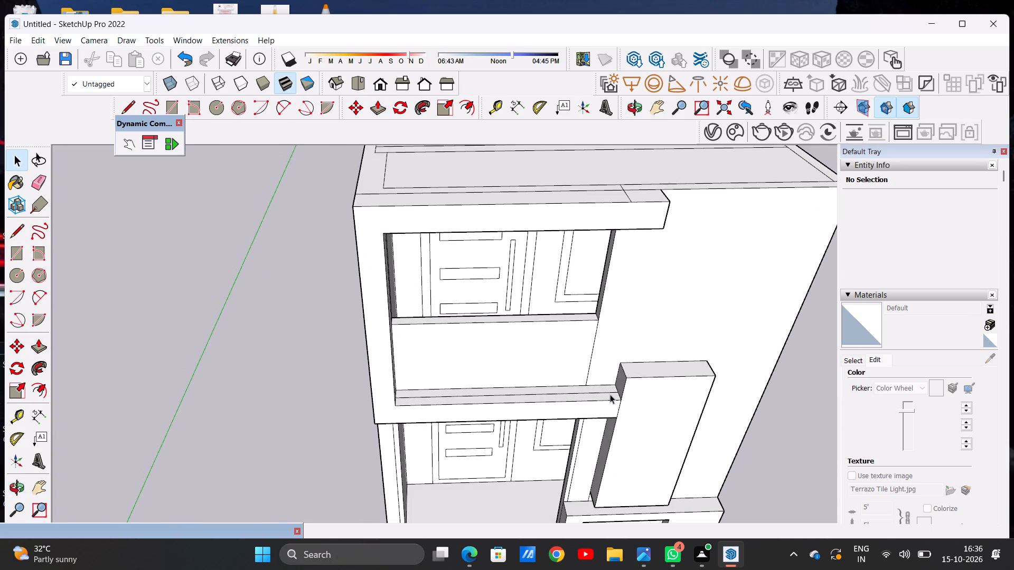
scroll(610, 394, "up", 7)
key("p")
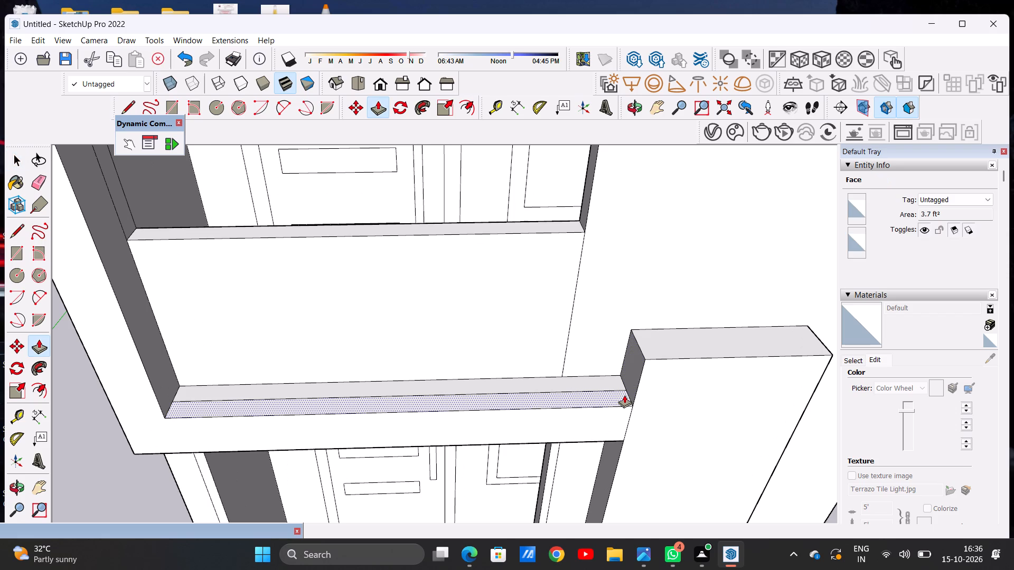
left_click(624, 395)
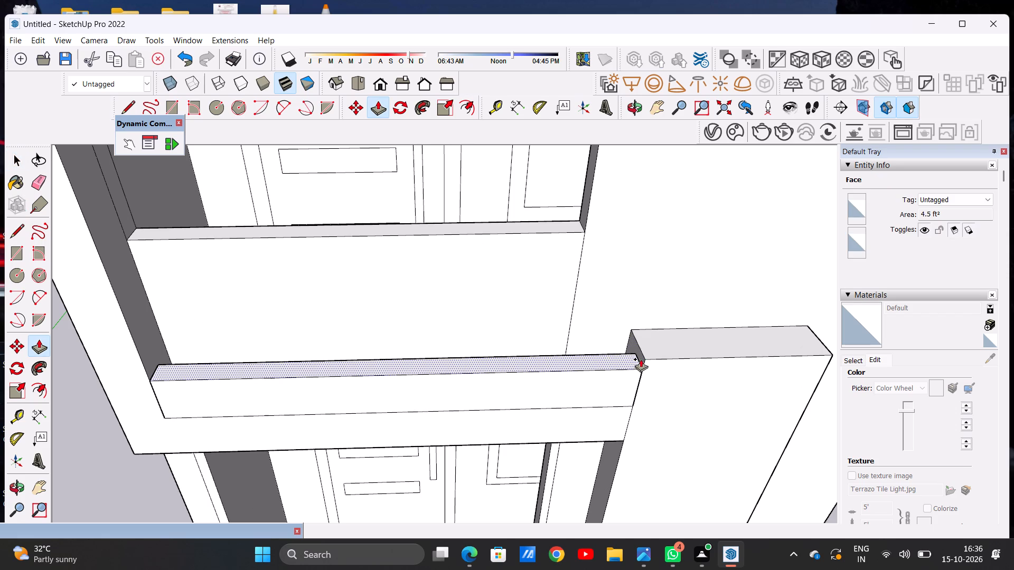
left_click(644, 354)
key("space")
scroll(532, 393, "down", 3)
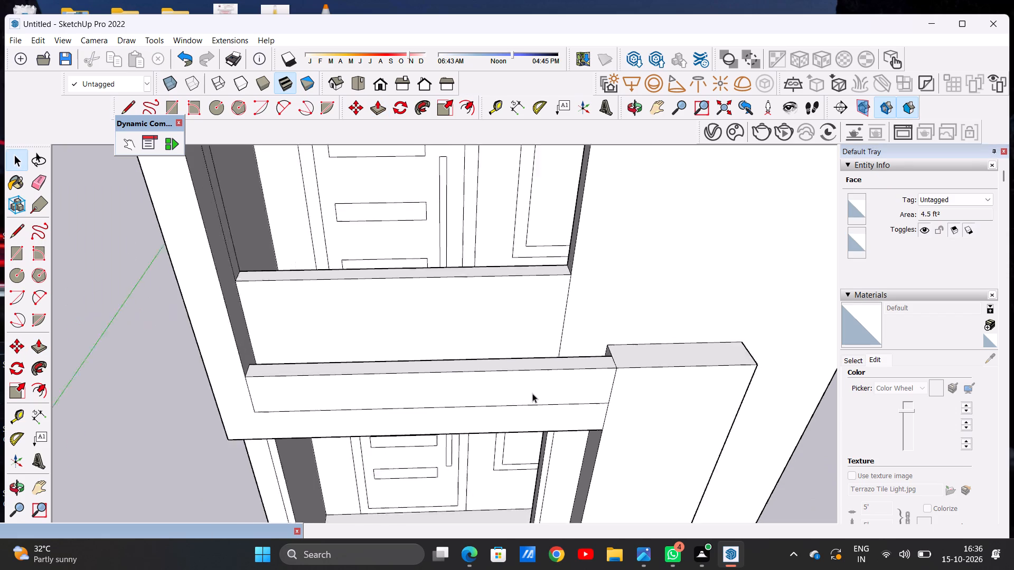
scroll(532, 393, "down", 3)
middle_click_drag(533, 404, 494, 410)
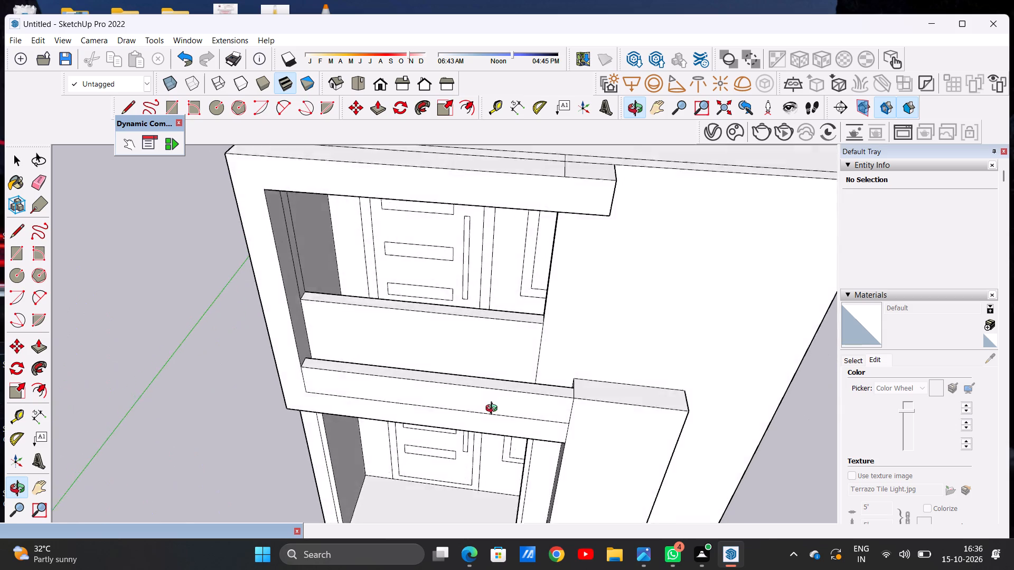
Draw a narrow vertical rectangle on the tall panel's front face, near its outer edge, from about one-third down to just above the bottom.
middle_click_drag(494, 410, 537, 325)
scroll(484, 381, "down", 7)
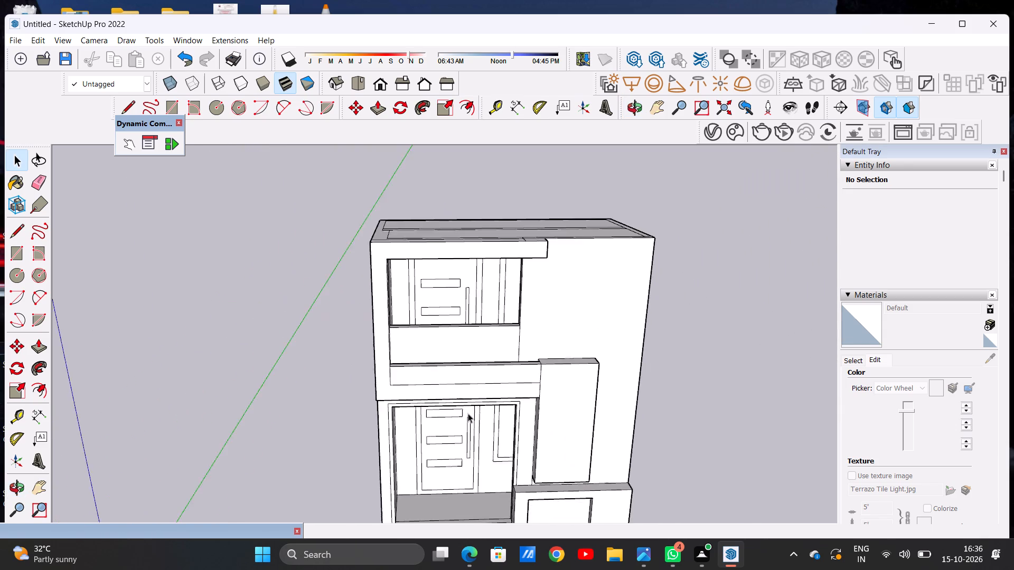
scroll(468, 413, "down", 4)
middle_click_drag(523, 411, 517, 345)
scroll(518, 413, "up", 6)
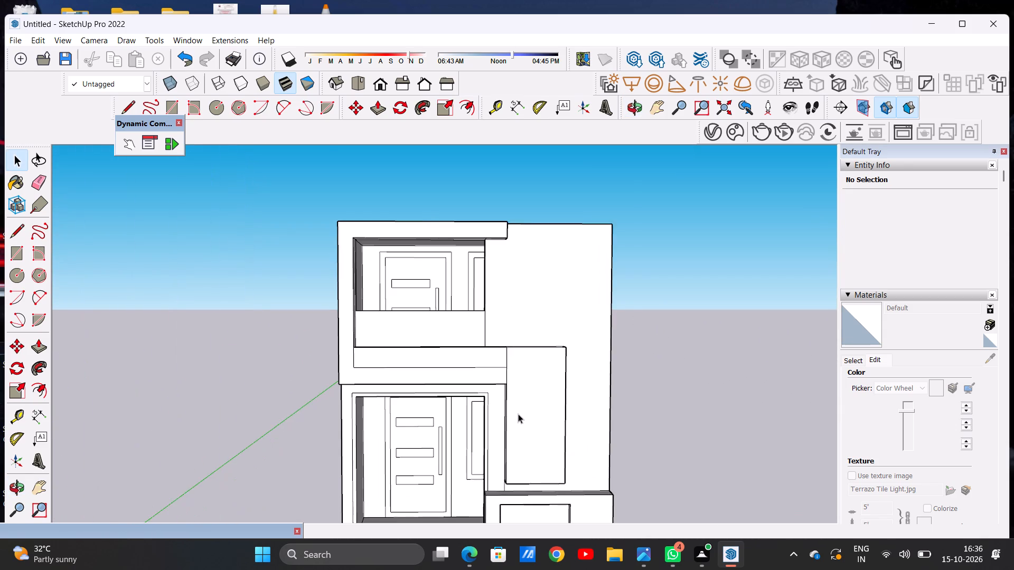
scroll(525, 420, "up", 1)
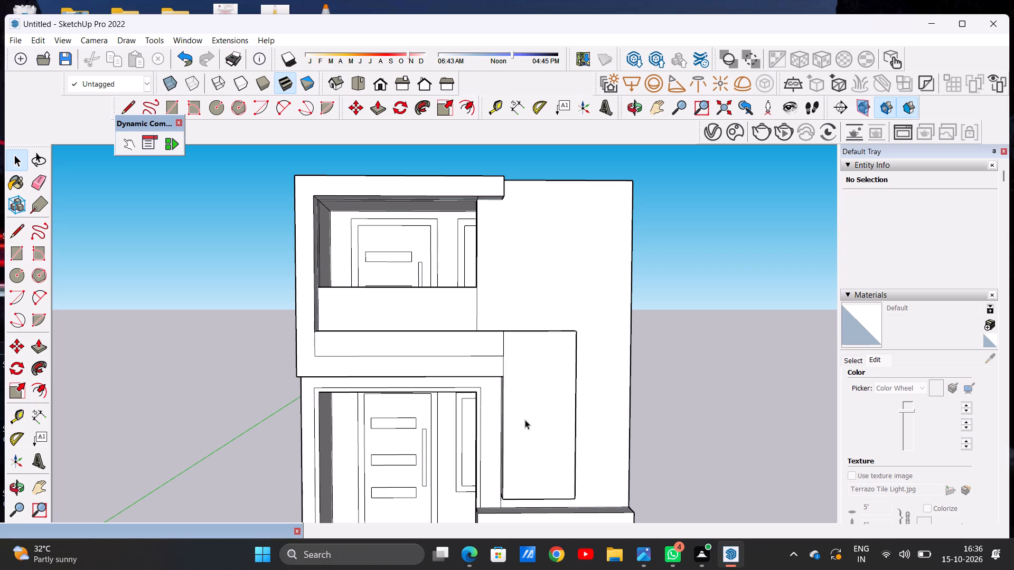
scroll(521, 484, "up", 11)
scroll(557, 371, "down", 4)
scroll(497, 341, "up", 6)
scroll(557, 343, "up", 3)
scroll(520, 334, "down", 11)
scroll(540, 410, "up", 3)
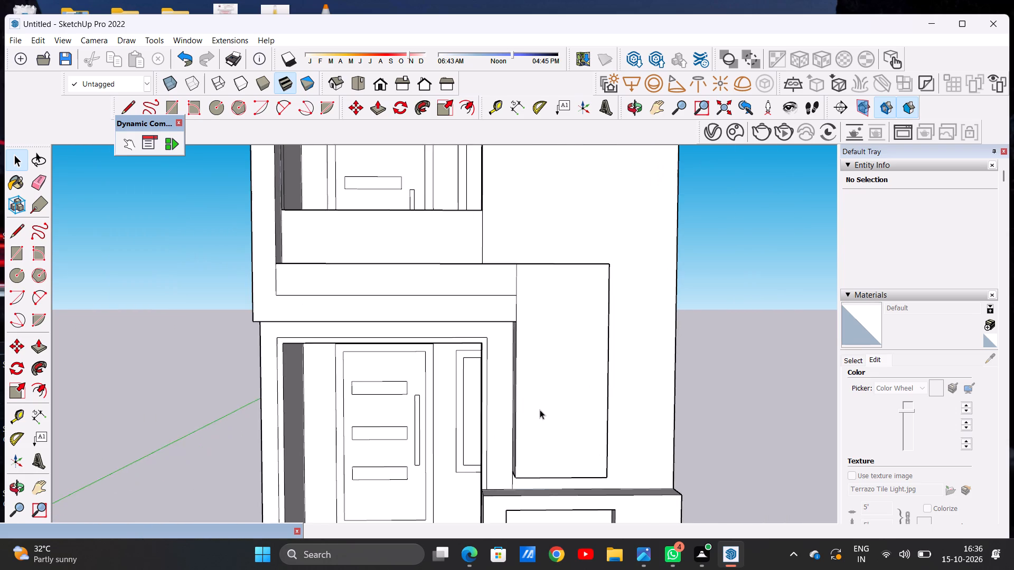
scroll(540, 410, "up", 1)
scroll(540, 406, "down", 4)
scroll(566, 449, "up", 7)
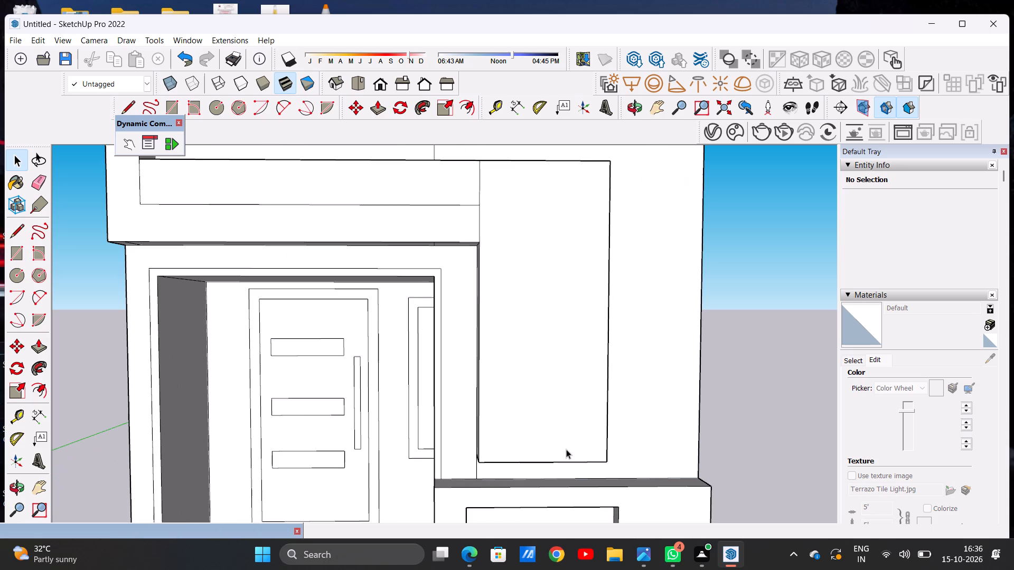
key("r")
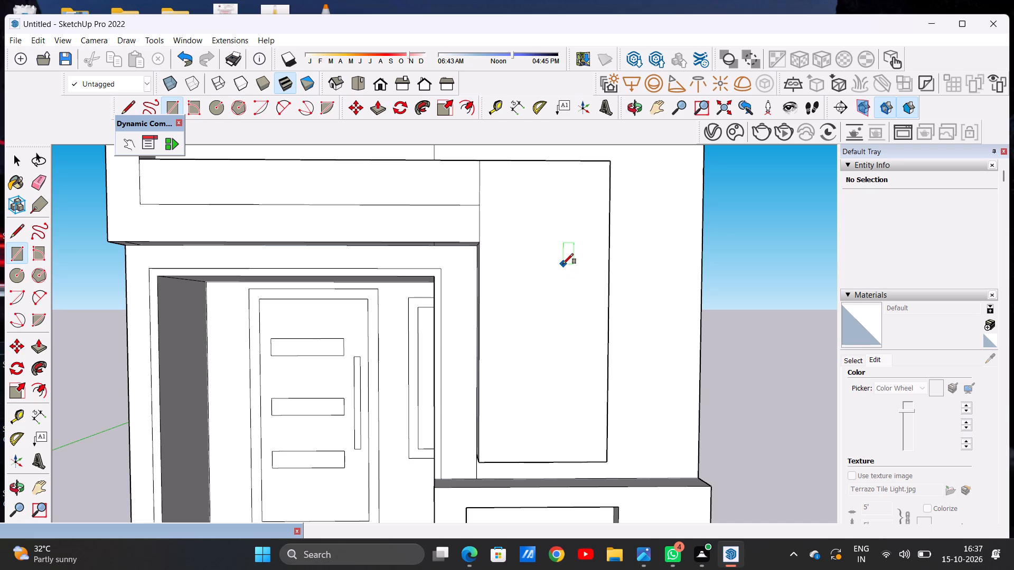
left_click(563, 264)
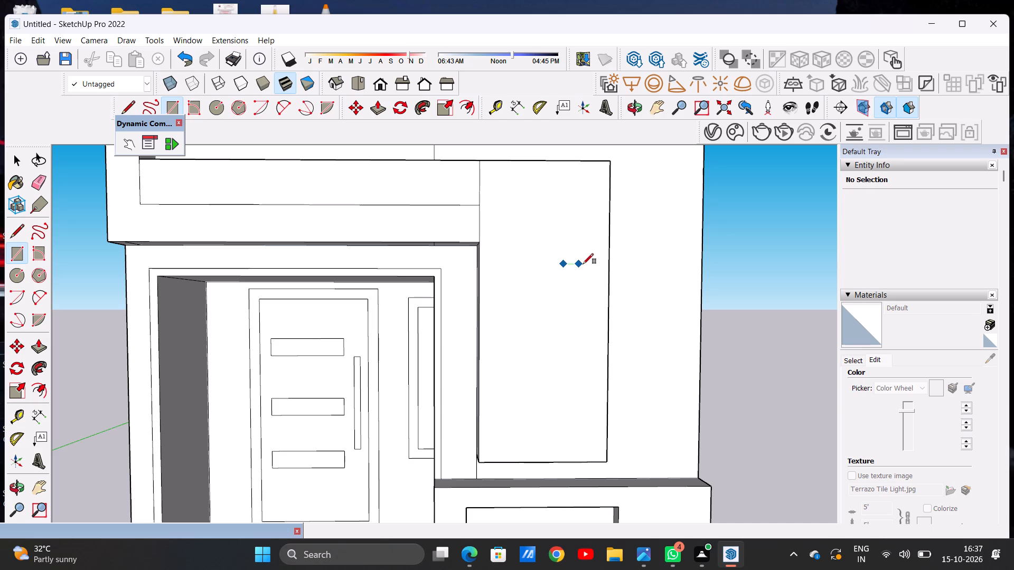
left_click(583, 264)
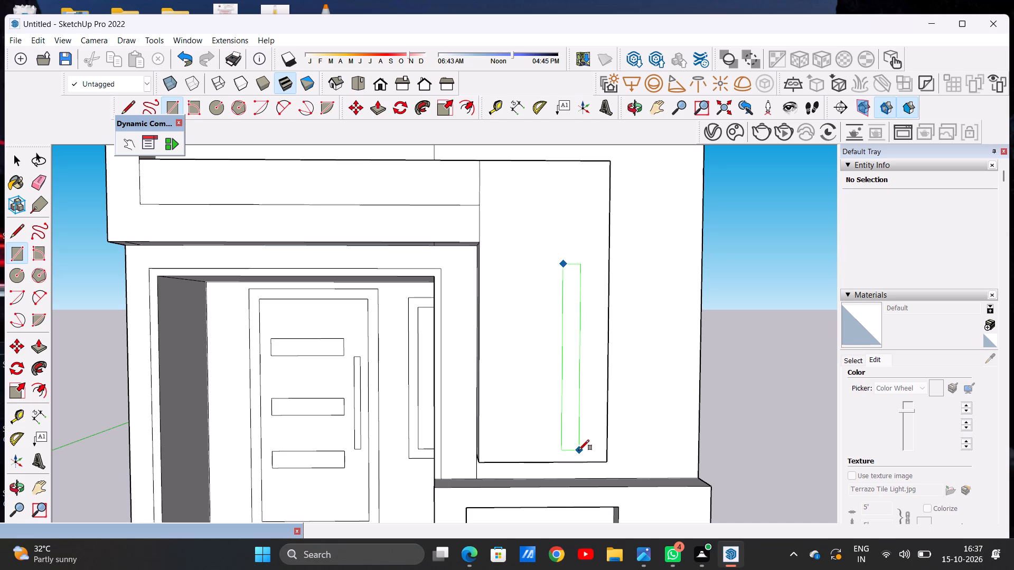
left_click(579, 450)
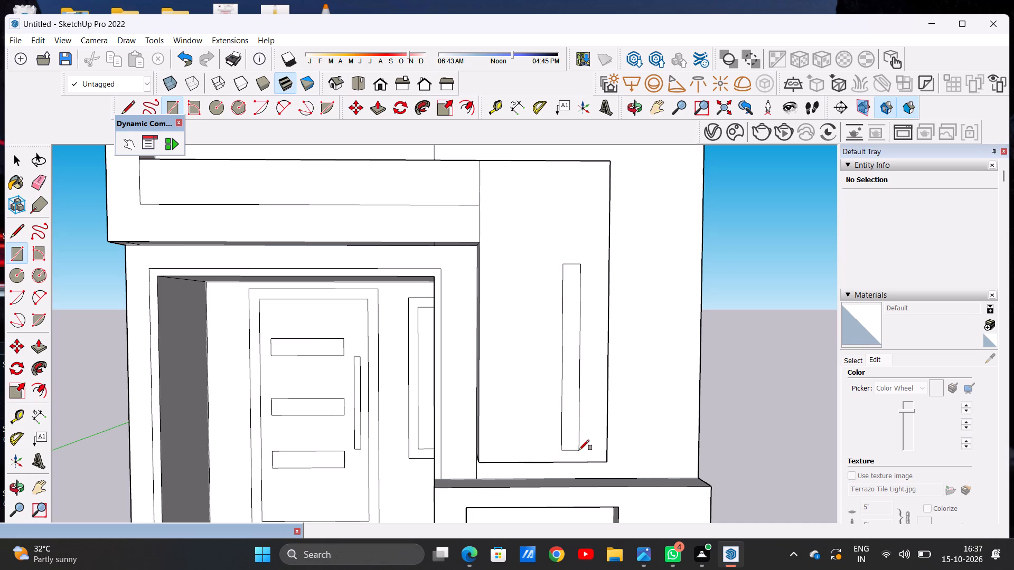
key("space")
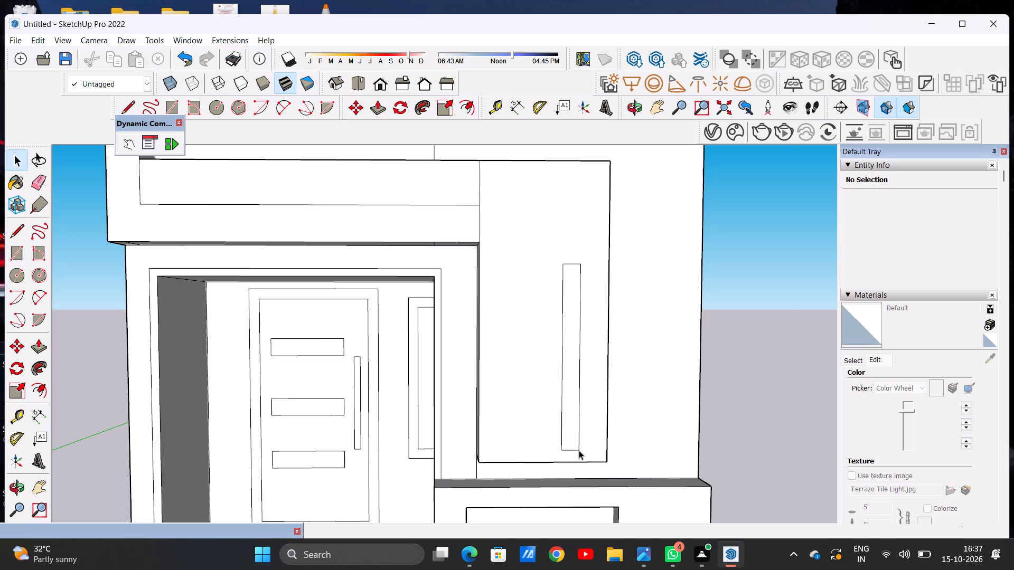
Push/Pull the narrow vertical rectangle on the tall panel inward to form a shallow recessed slot.
scroll(580, 279, "up", 7)
scroll(574, 279, "down", 7)
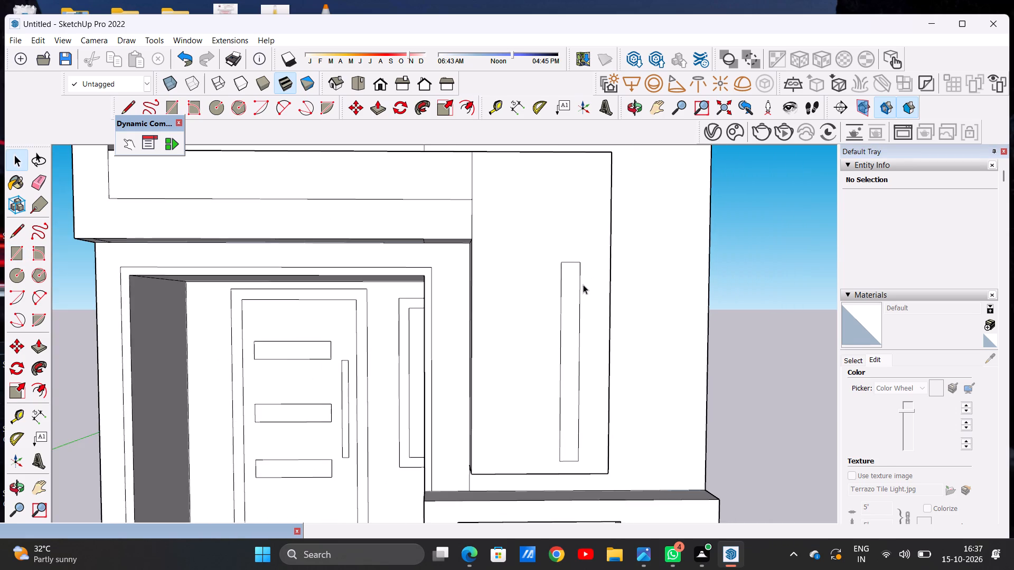
middle_click_drag(578, 290, 549, 384)
scroll(558, 327, "up", 6)
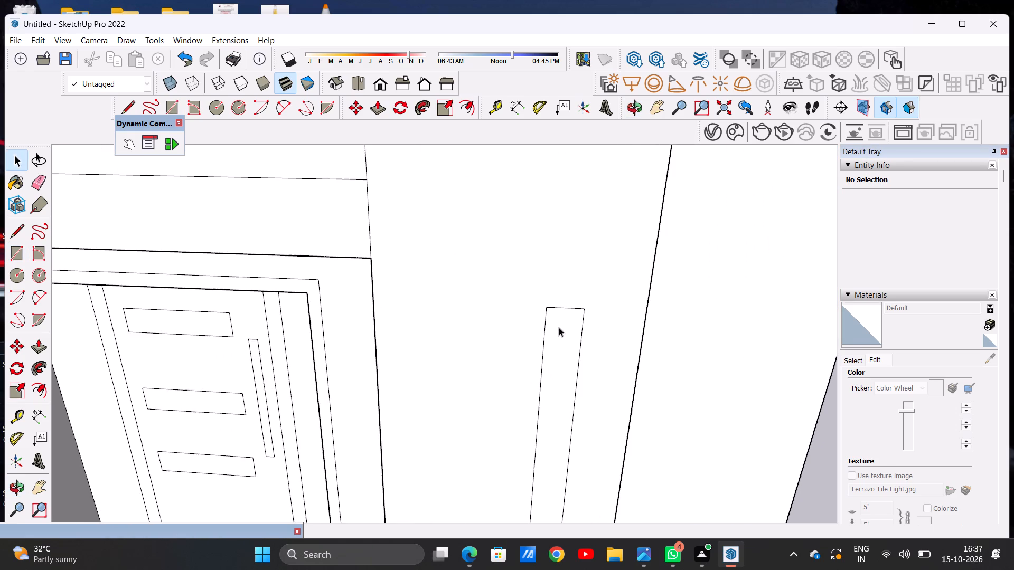
key("p")
scroll(562, 325, "up", 6)
left_click(562, 325)
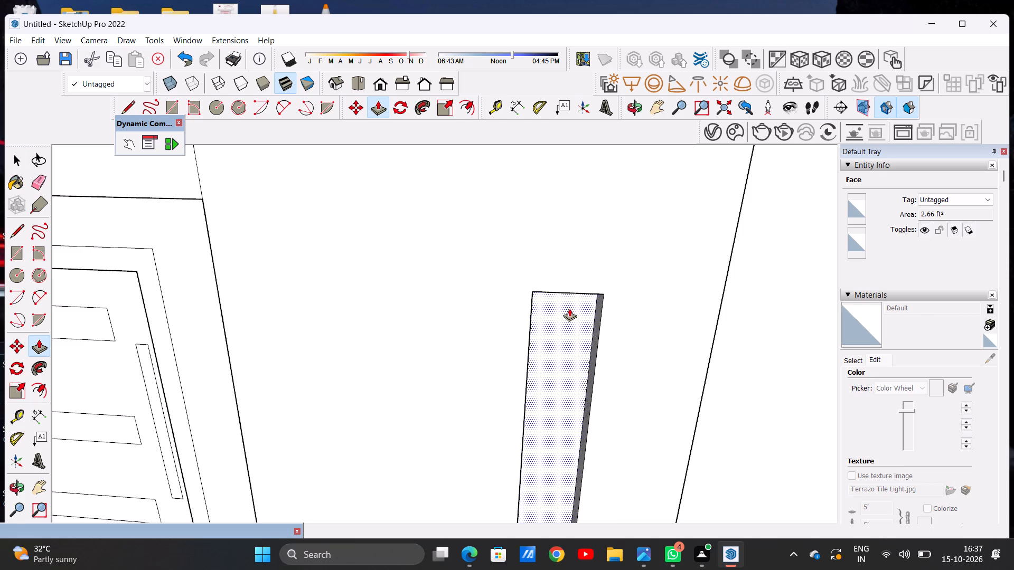
left_click(569, 306)
key("space")
Examine the recessed slot and the tall panel from the side and from the front.
scroll(536, 316, "down", 5)
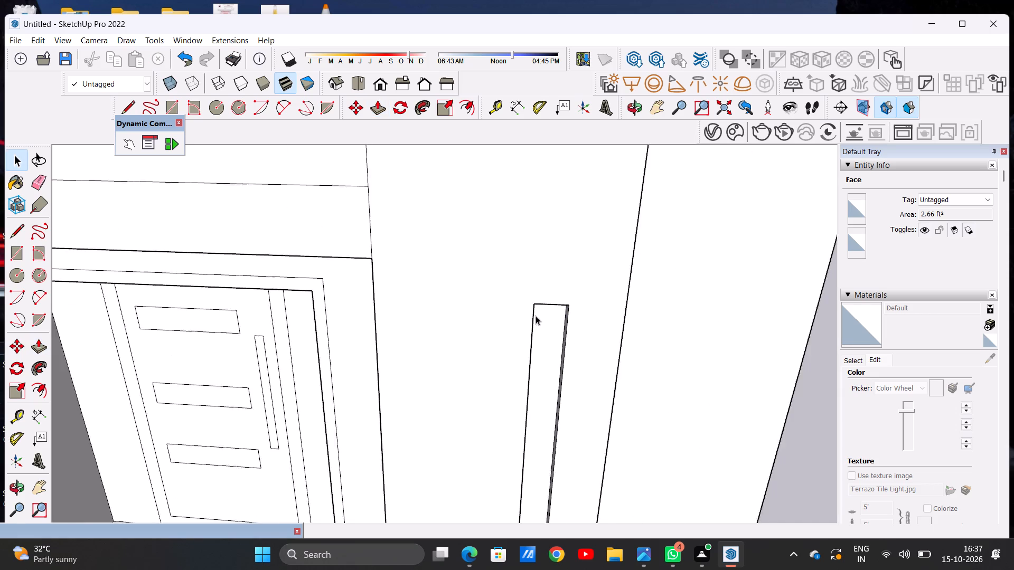
scroll(536, 316, "down", 9)
middle_click_drag(542, 377, 387, 324)
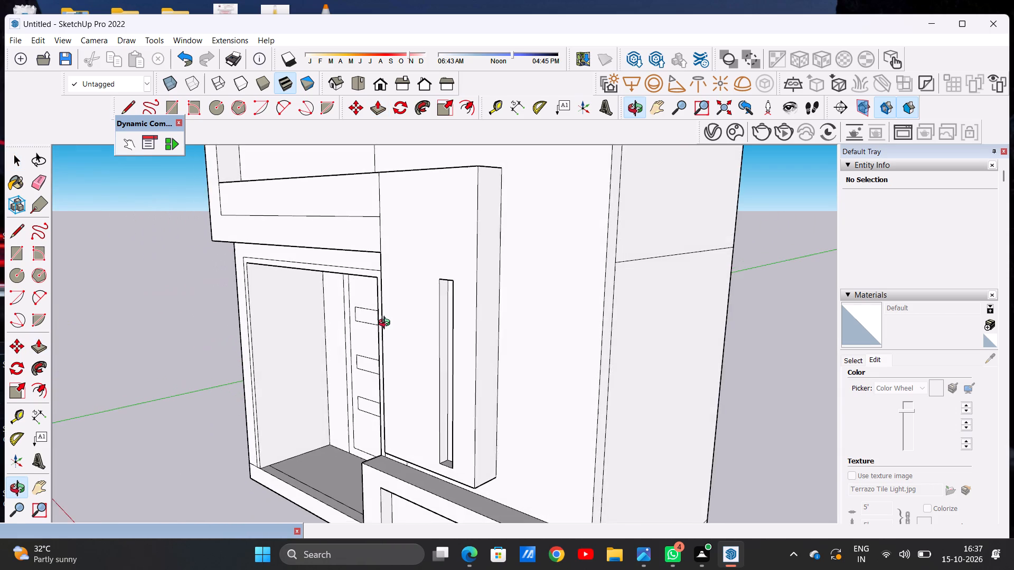
middle_click_drag(387, 324, 500, 336)
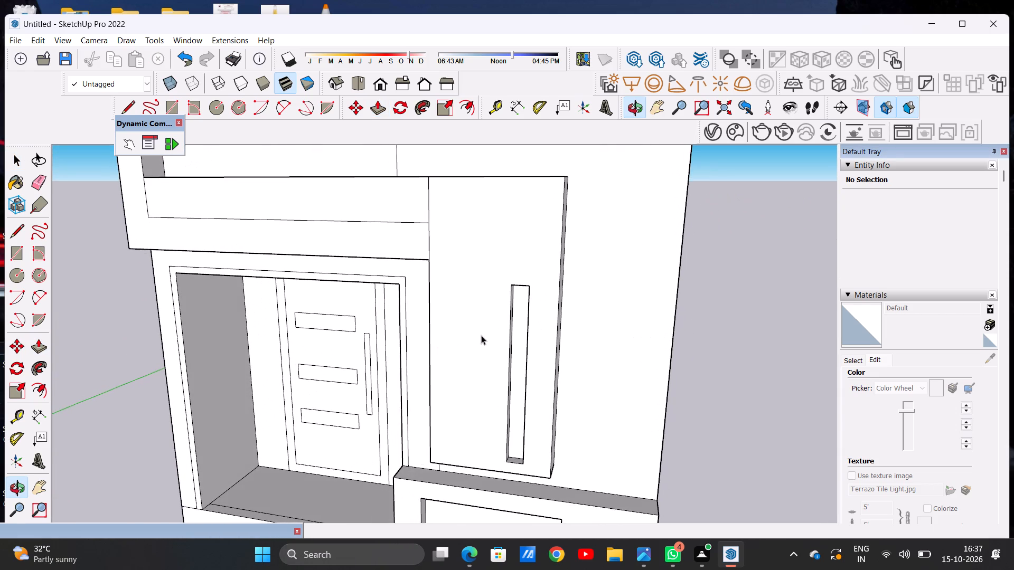
scroll(481, 341, "down", 9)
middle_click_drag(477, 356, 531, 326)
scroll(487, 384, "down", 2)
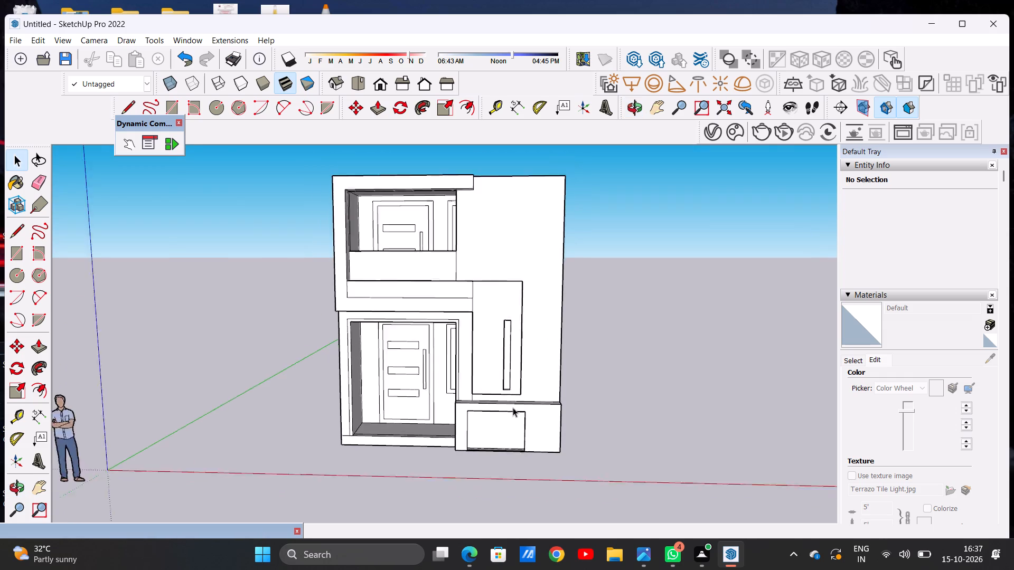
scroll(513, 407, "down", 3)
scroll(500, 365, "down", 1)
scroll(499, 362, "up", 7)
scroll(559, 366, "up", 7)
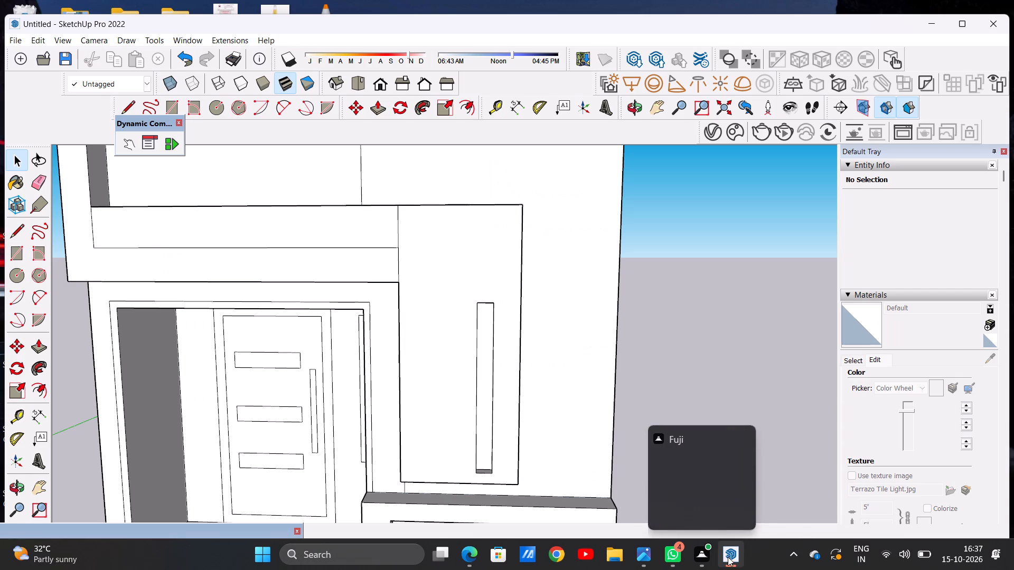
Examine the whole house elevation from the front and side, near and far, to judge its overall composition.
left_click(708, 485)
scroll(625, 431, "down", 6)
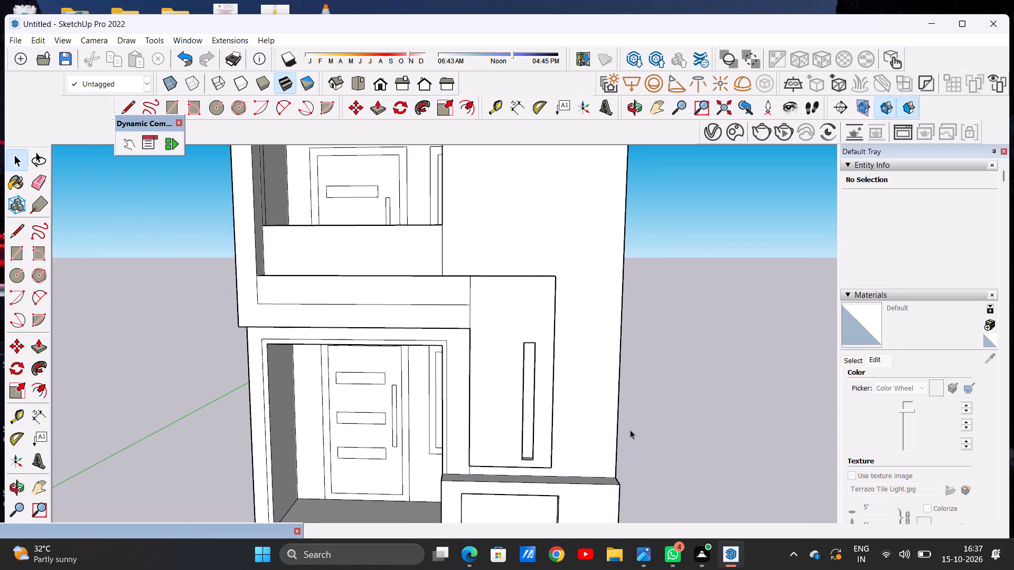
scroll(600, 434, "down", 5)
scroll(550, 505, "up", 2)
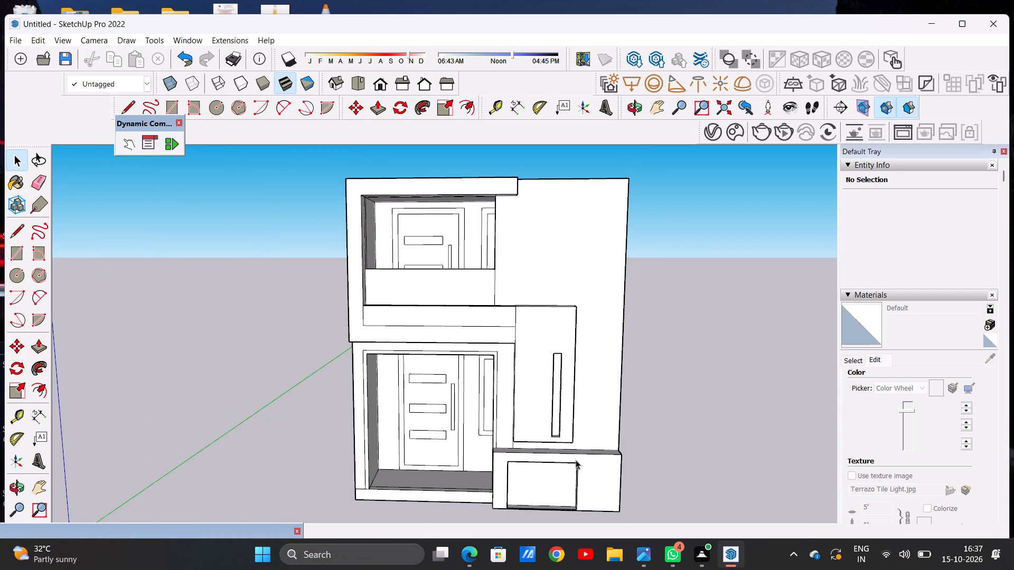
middle_click_drag(617, 427, 308, 412)
middle_click_drag(296, 412, 471, 420)
middle_click_drag(522, 420, 547, 420)
middle_click(658, 420)
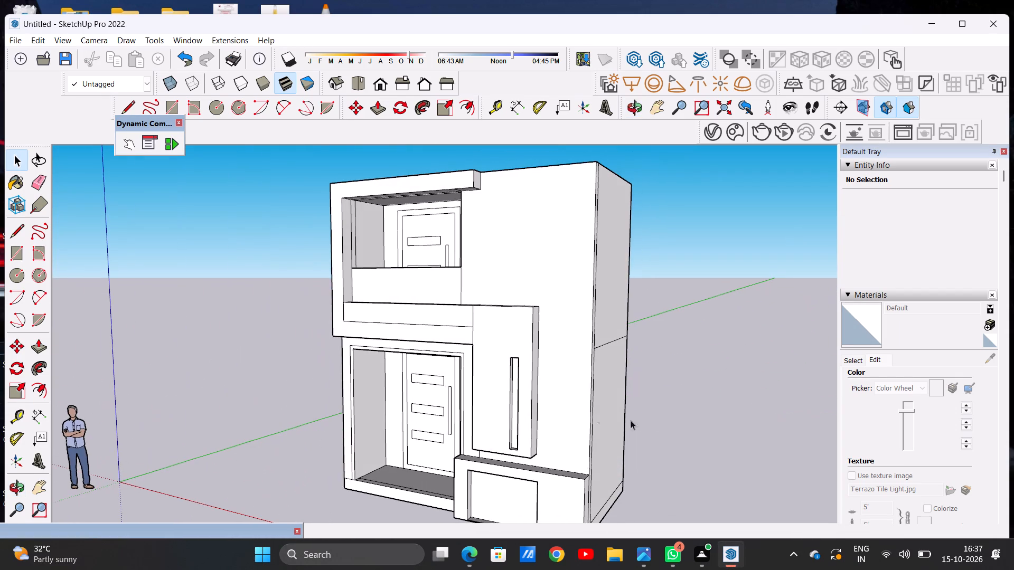
middle_click_drag(286, 350, 406, 366)
scroll(514, 395, "down", 2)
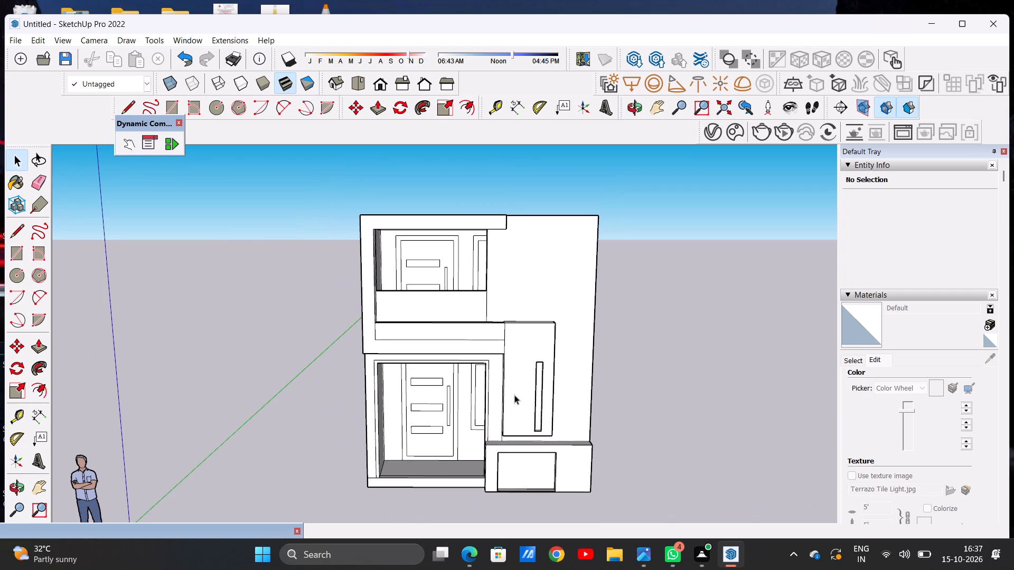
scroll(561, 344, "down", 3)
scroll(561, 356, "up", 3)
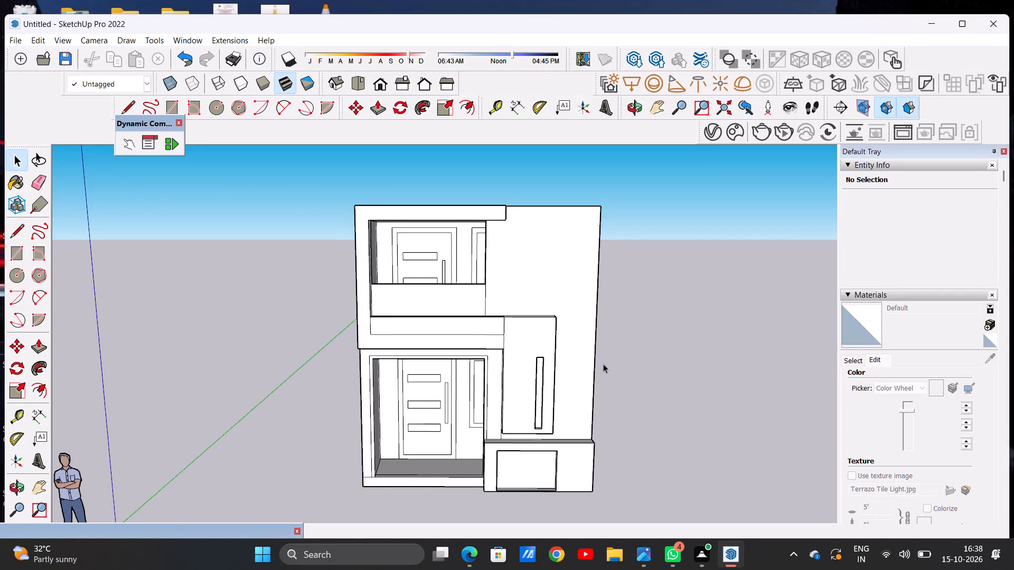
scroll(601, 374, "down", 4)
scroll(563, 354, "up", 3)
middle_click_drag(650, 361, 456, 363)
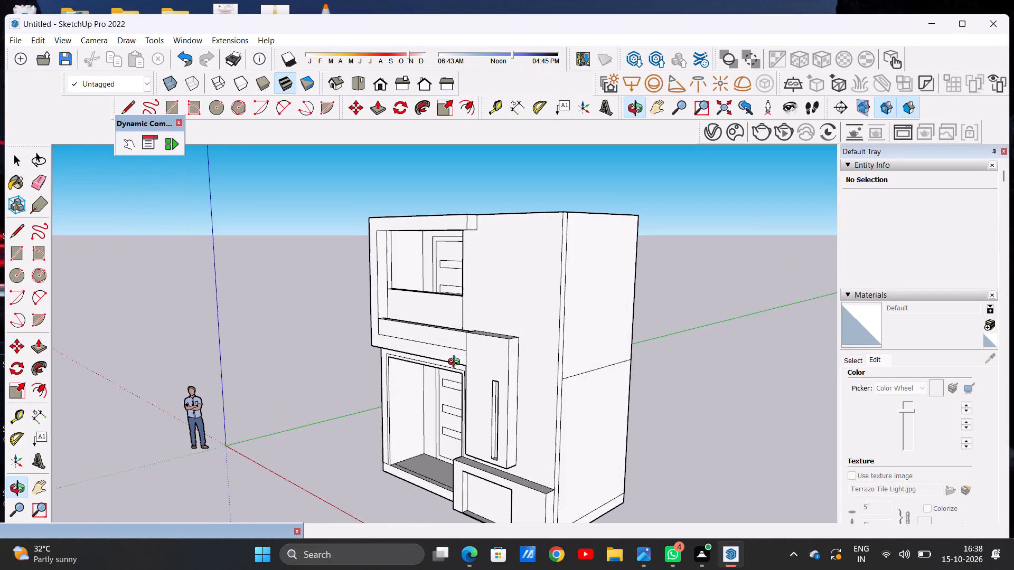
middle_click_drag(456, 363, 577, 360)
scroll(577, 360, "down", 5)
scroll(489, 370, "up", 4)
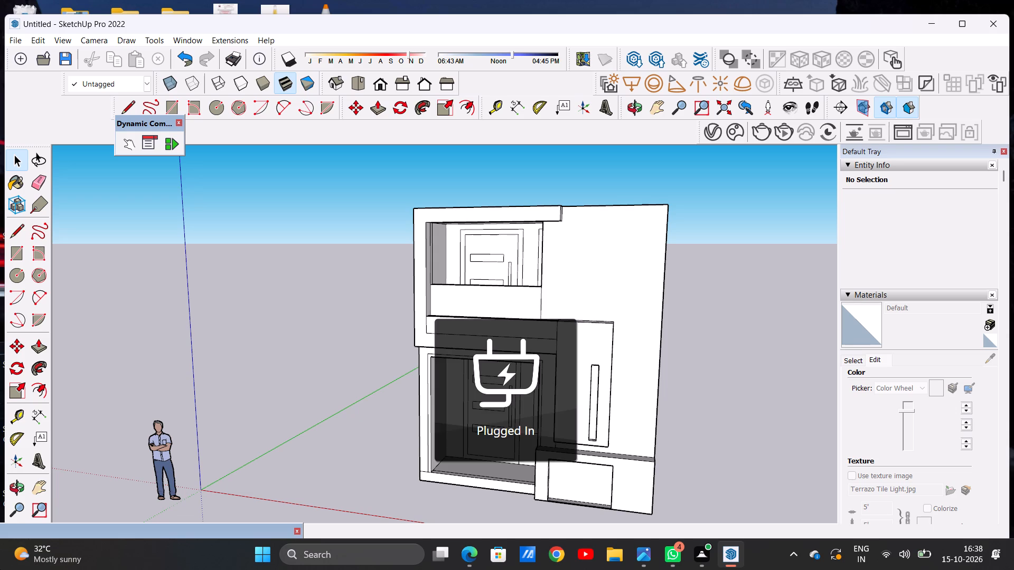
scroll(601, 383, "down", 4)
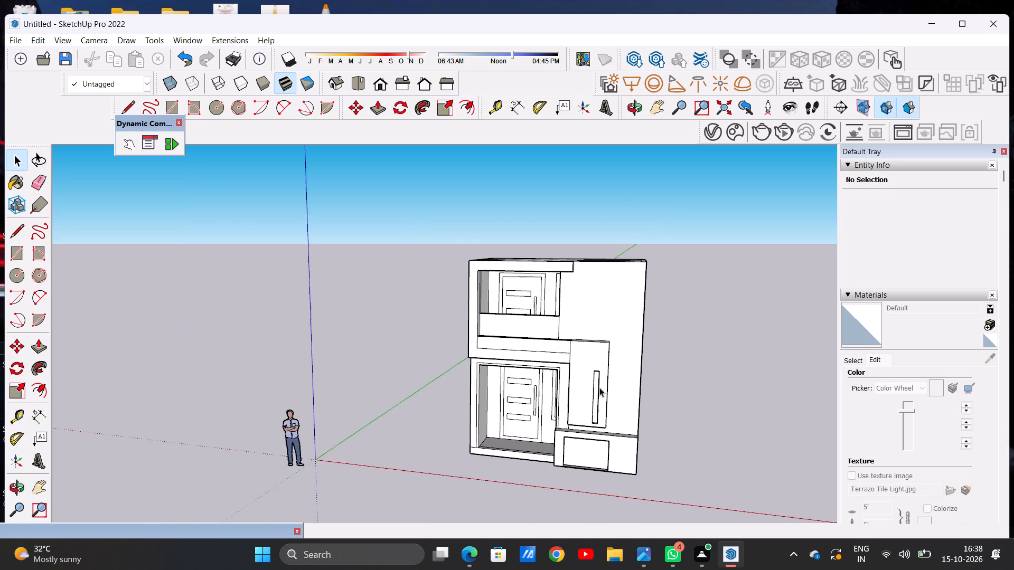
scroll(600, 395, "down", 4)
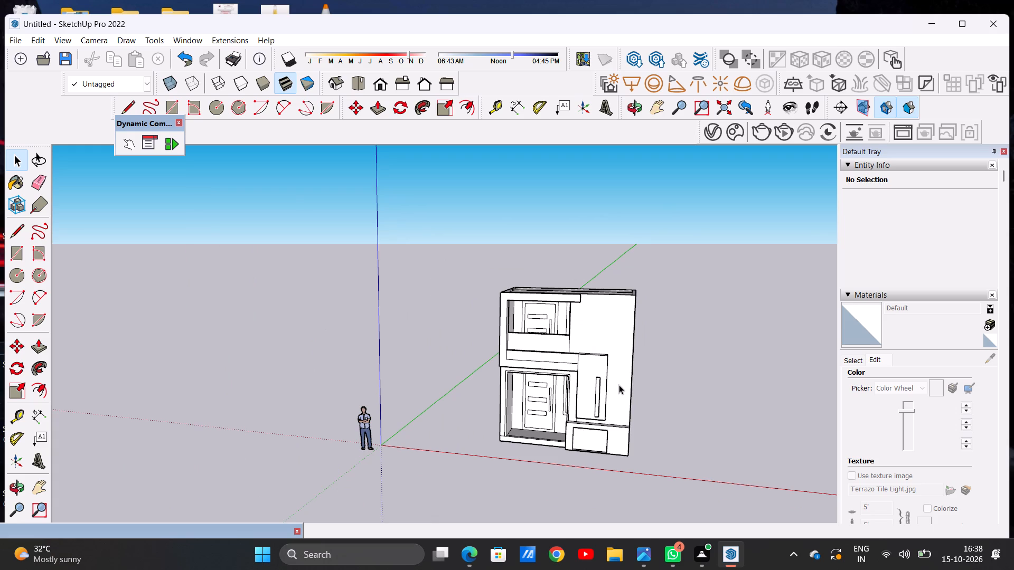
scroll(619, 385, "down", 6)
scroll(606, 341, "up", 2)
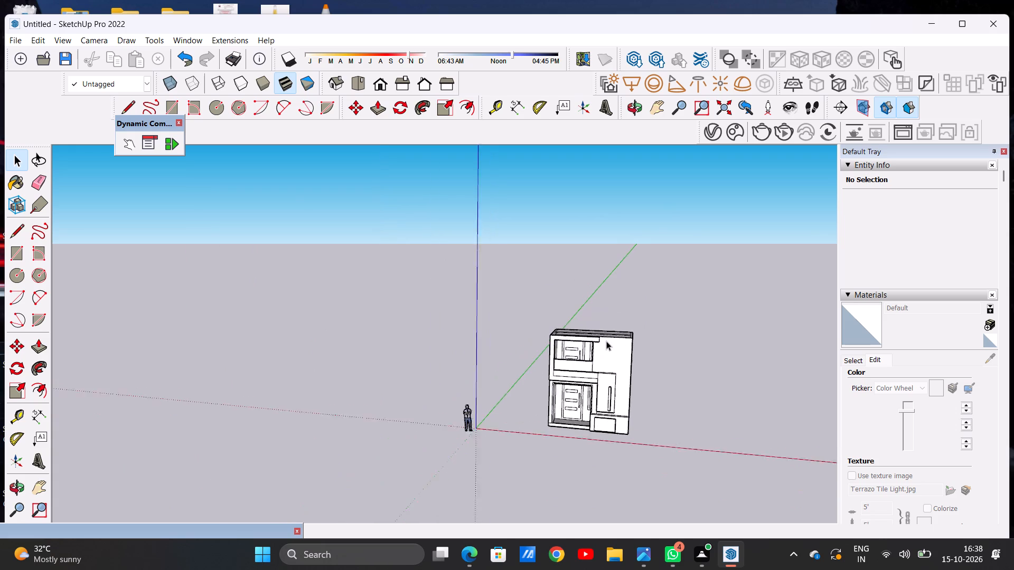
scroll(606, 341, "up", 12)
middle_click_drag(588, 395, 663, 366)
scroll(553, 372, "down", 8)
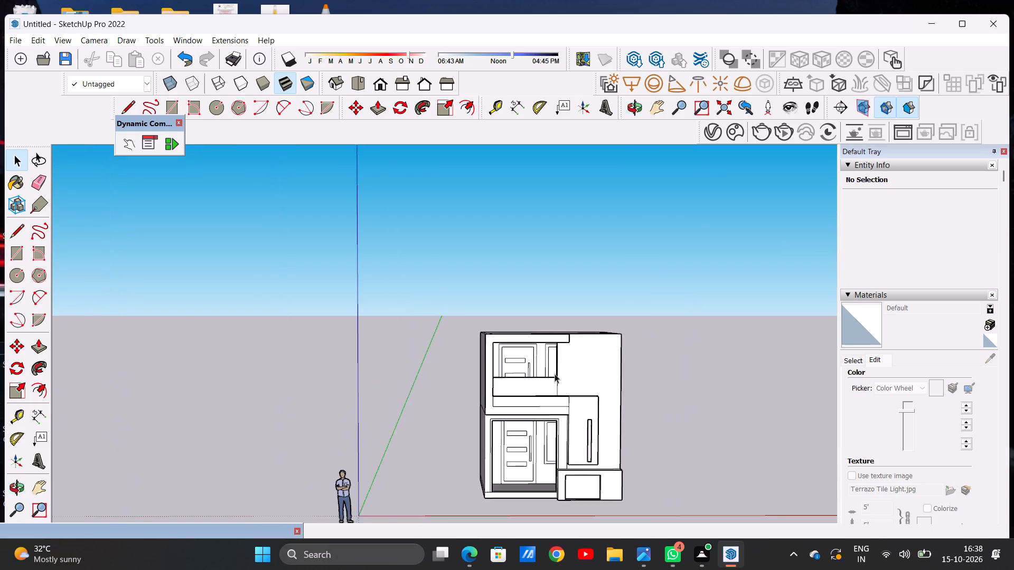
scroll(555, 374, "down", 3)
scroll(569, 414, "up", 4)
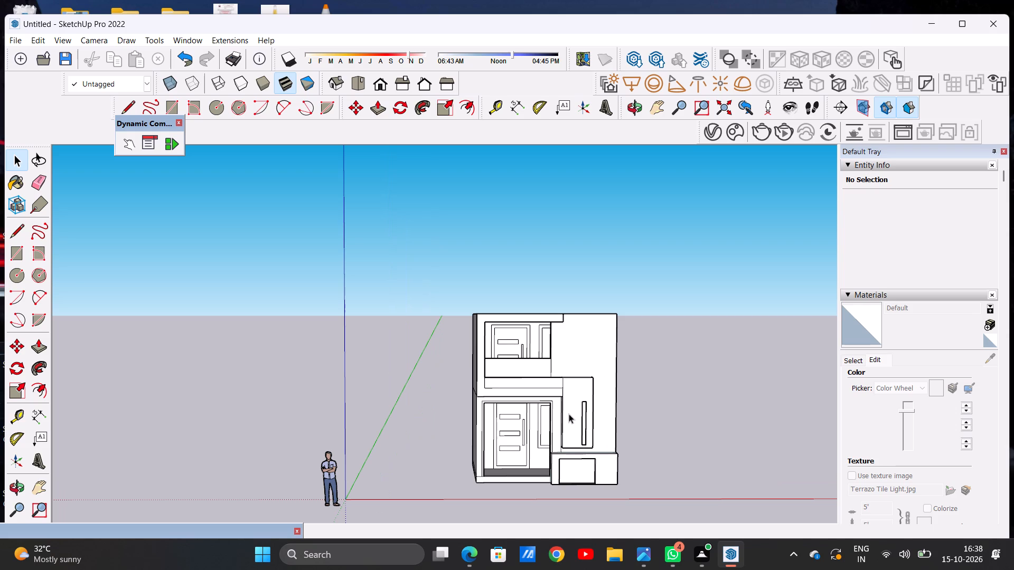
scroll(594, 397, "up", 7)
middle_click_drag(614, 416, 581, 445)
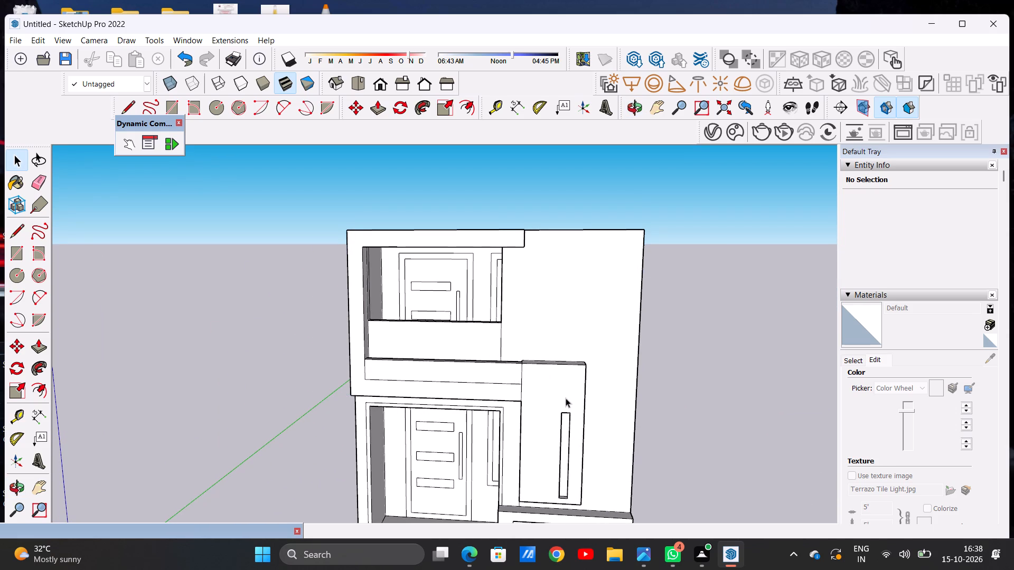
scroll(586, 383, "down", 6)
middle_click_drag(581, 422, 596, 399)
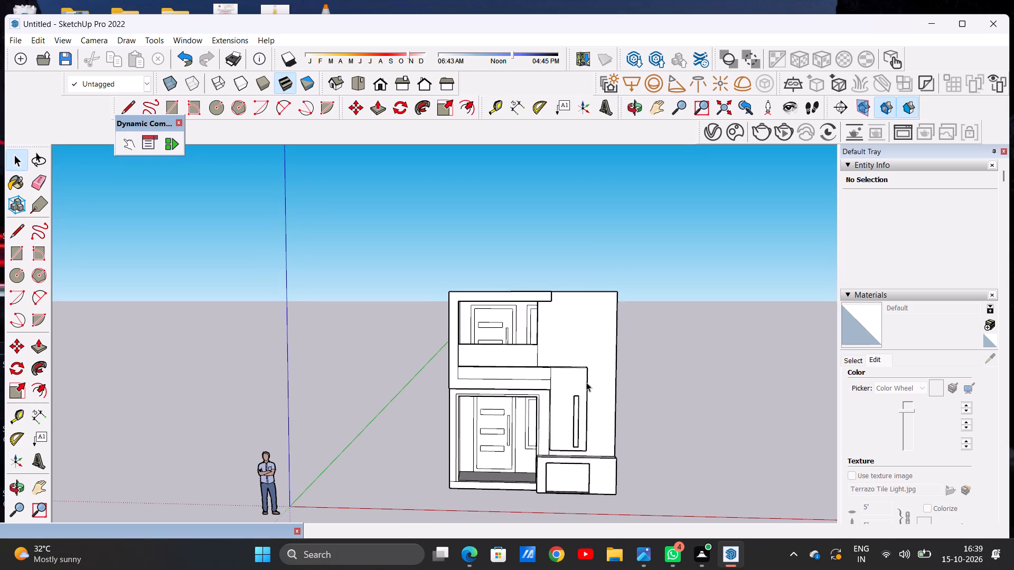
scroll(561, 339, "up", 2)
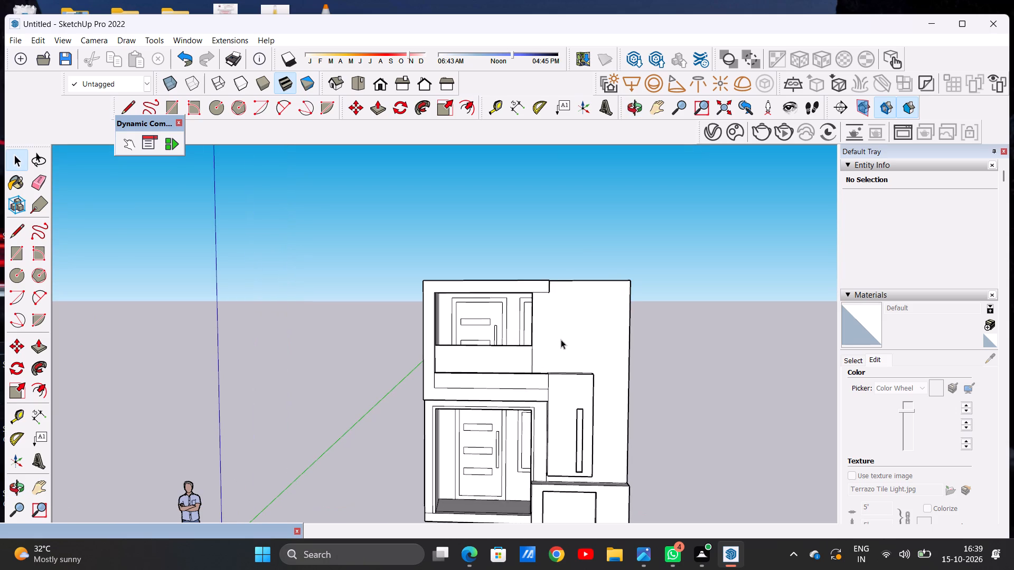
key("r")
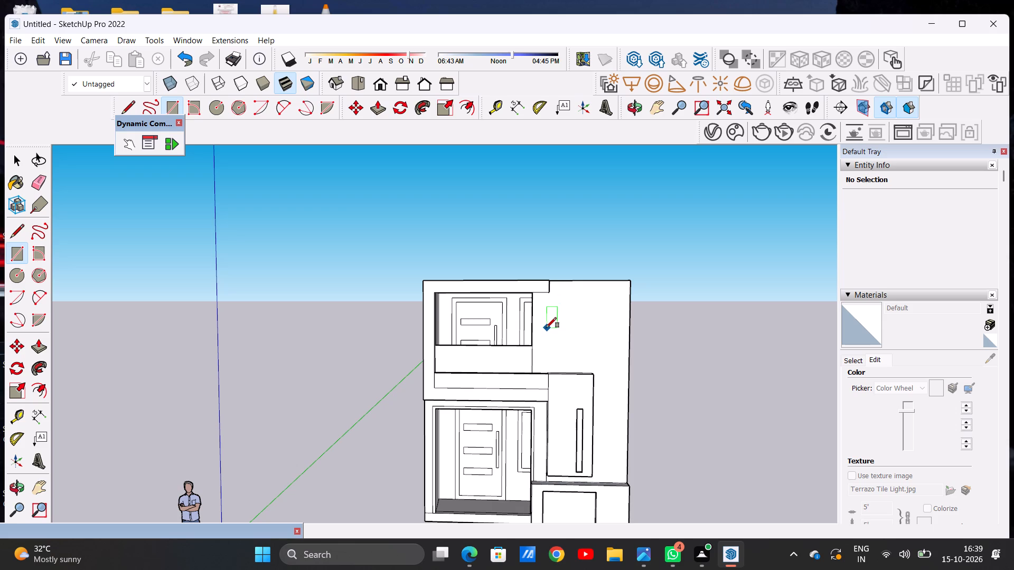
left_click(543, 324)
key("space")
Draw a horizontal rectangle on the upper front wall, beside the balcony opening and above the tall panel.
type("R")
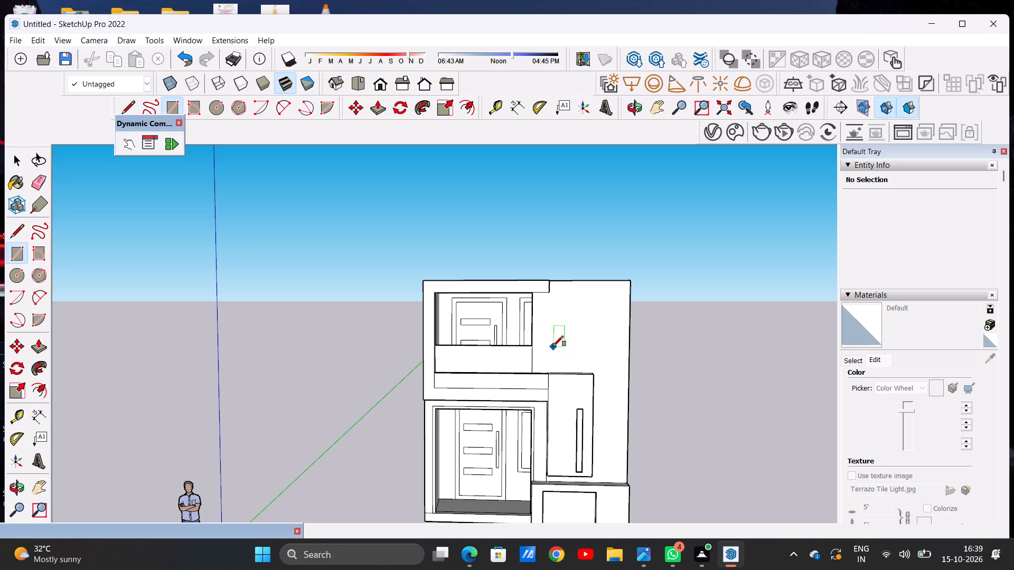
left_click(543, 321)
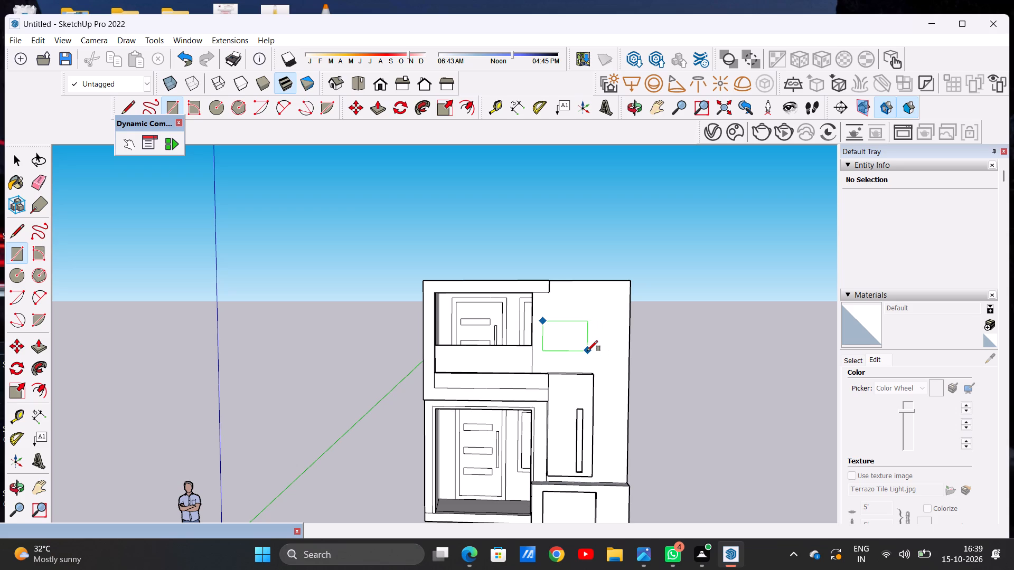
left_click(587, 351)
key("space")
Push/Pull the top face of the tall panel slightly upward, stopping just below the new wall rectangle.
middle_click_drag(586, 362, 576, 393)
scroll(576, 371, "up", 6)
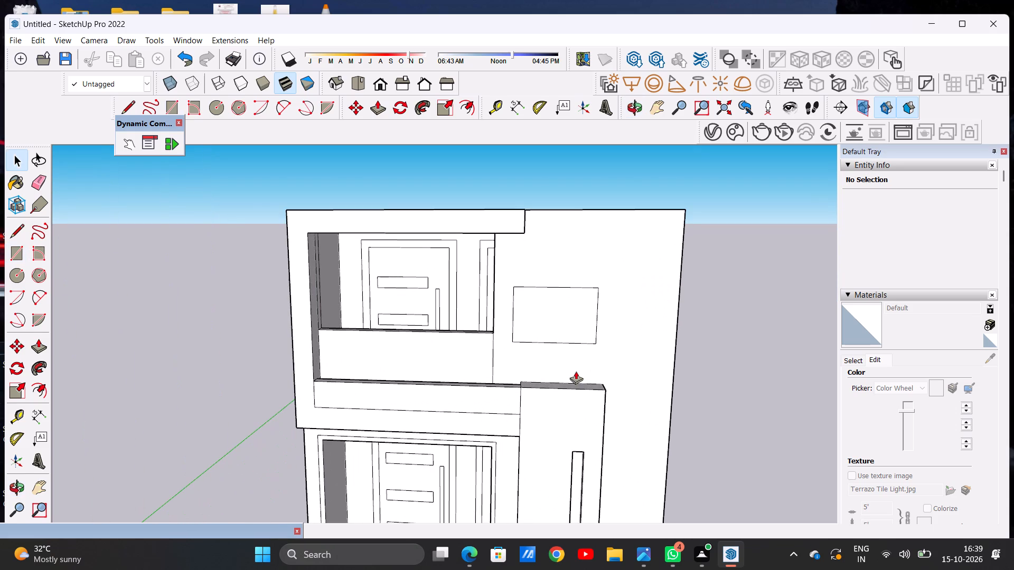
key("p")
middle_click_drag(584, 373, 584, 404)
scroll(589, 393, "up", 4)
left_click(590, 392)
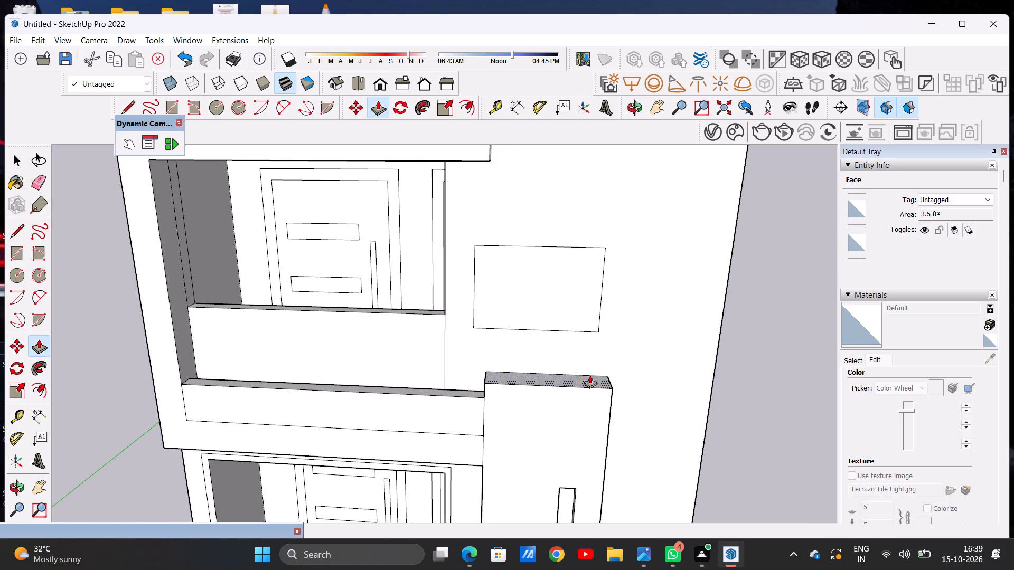
left_click(585, 353)
key("space")
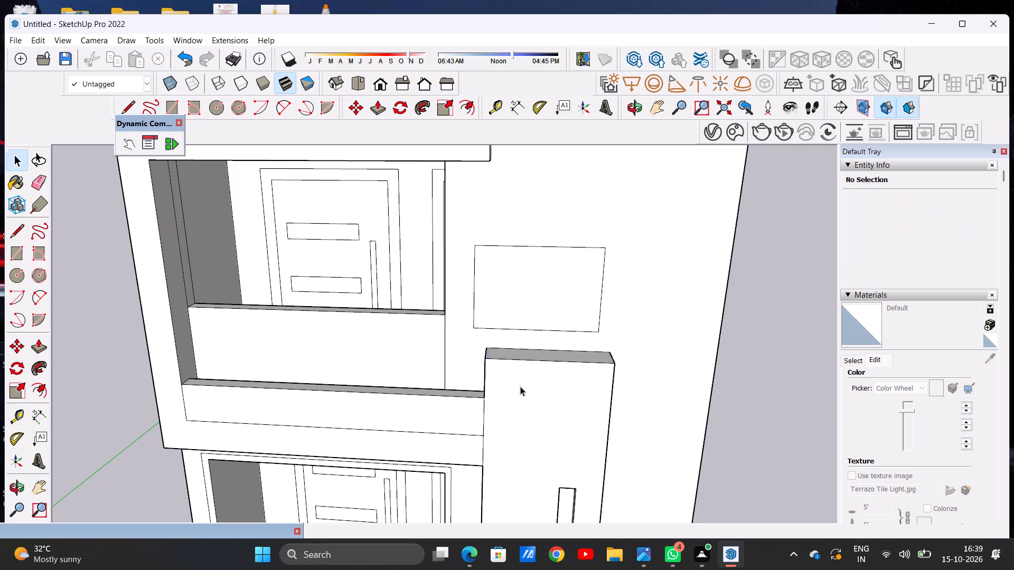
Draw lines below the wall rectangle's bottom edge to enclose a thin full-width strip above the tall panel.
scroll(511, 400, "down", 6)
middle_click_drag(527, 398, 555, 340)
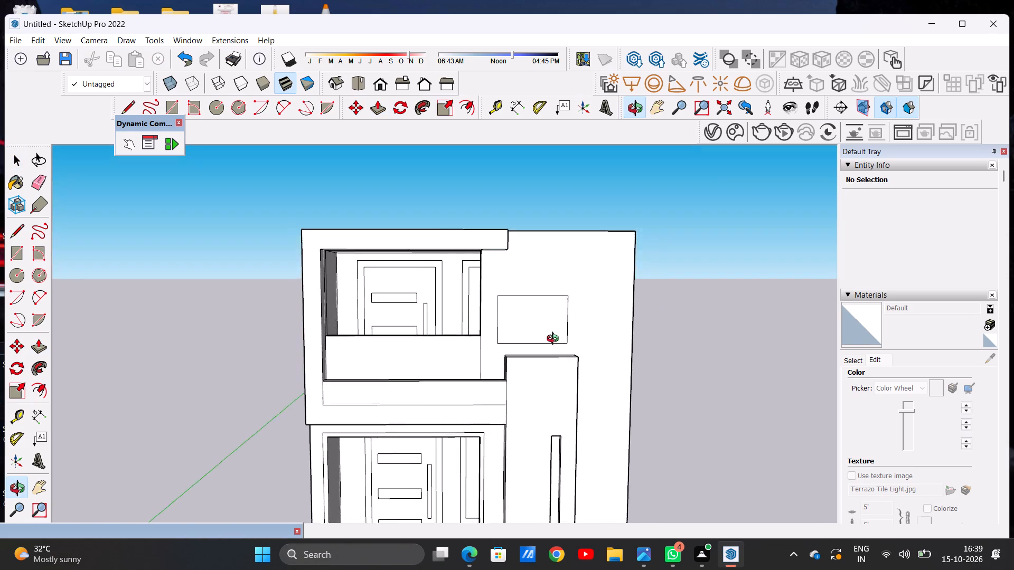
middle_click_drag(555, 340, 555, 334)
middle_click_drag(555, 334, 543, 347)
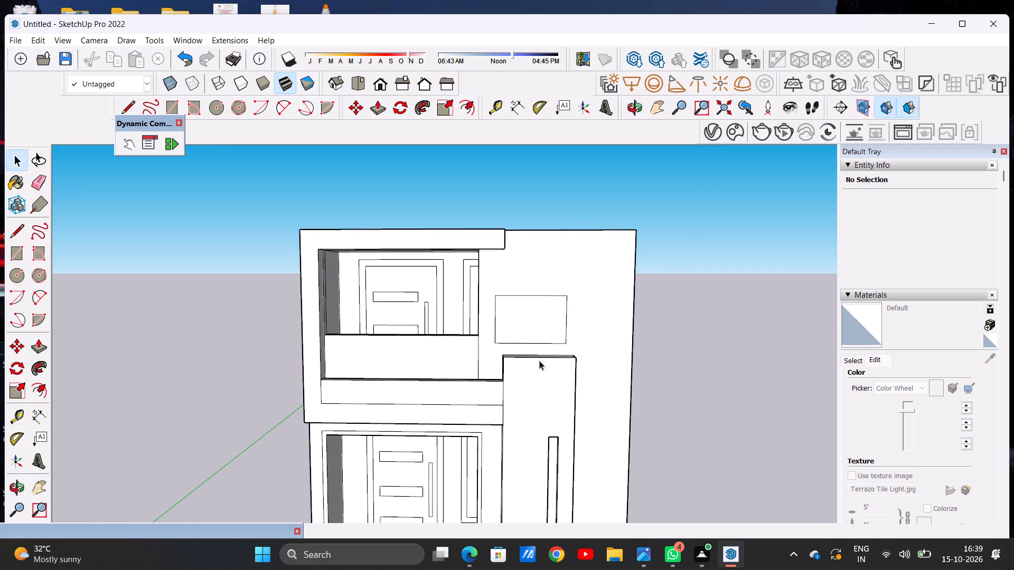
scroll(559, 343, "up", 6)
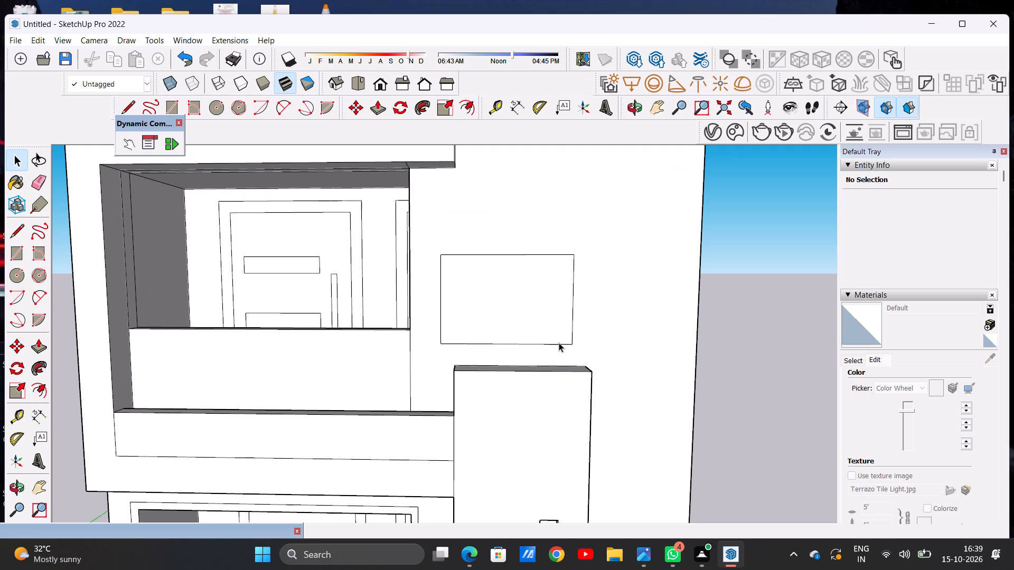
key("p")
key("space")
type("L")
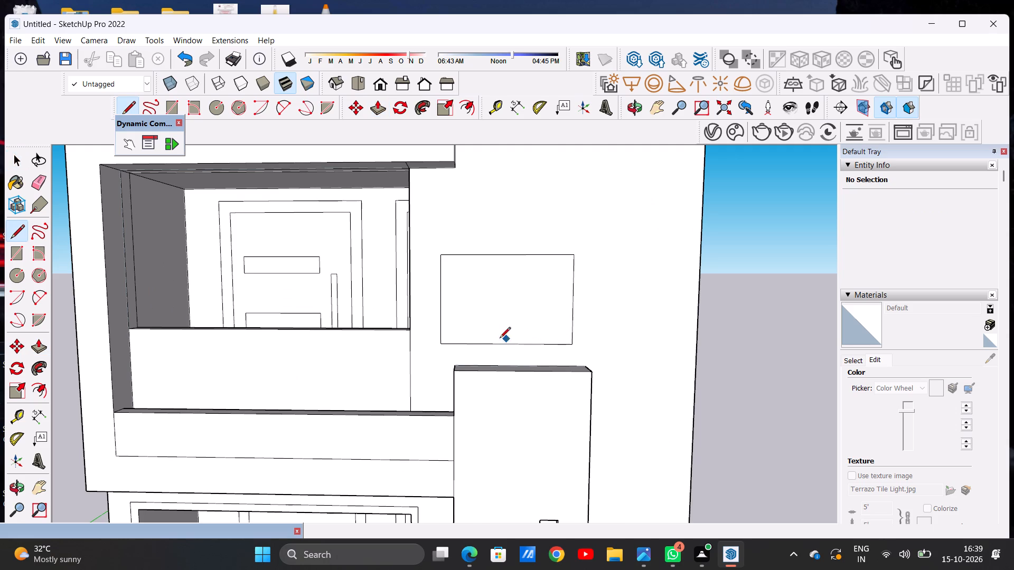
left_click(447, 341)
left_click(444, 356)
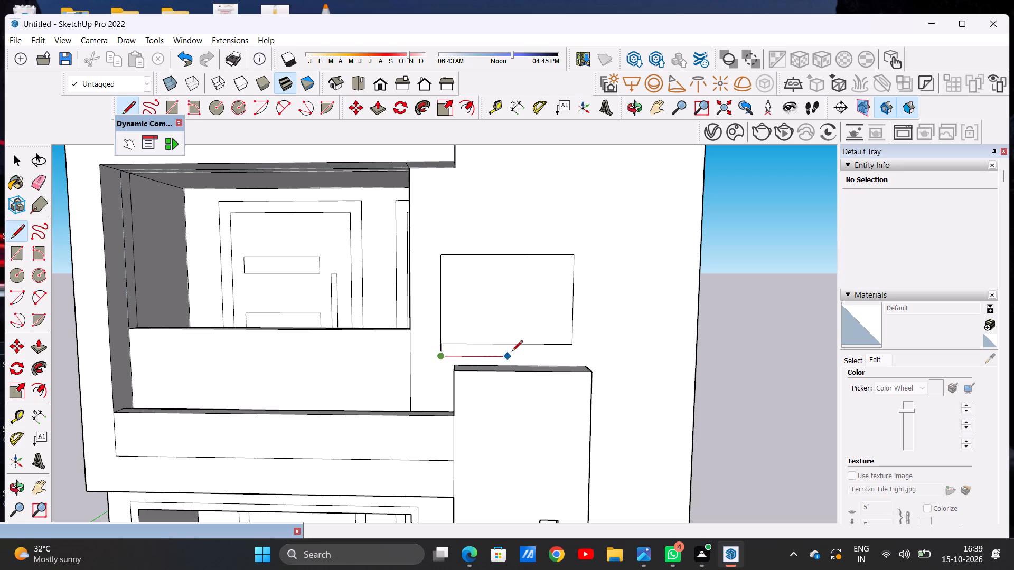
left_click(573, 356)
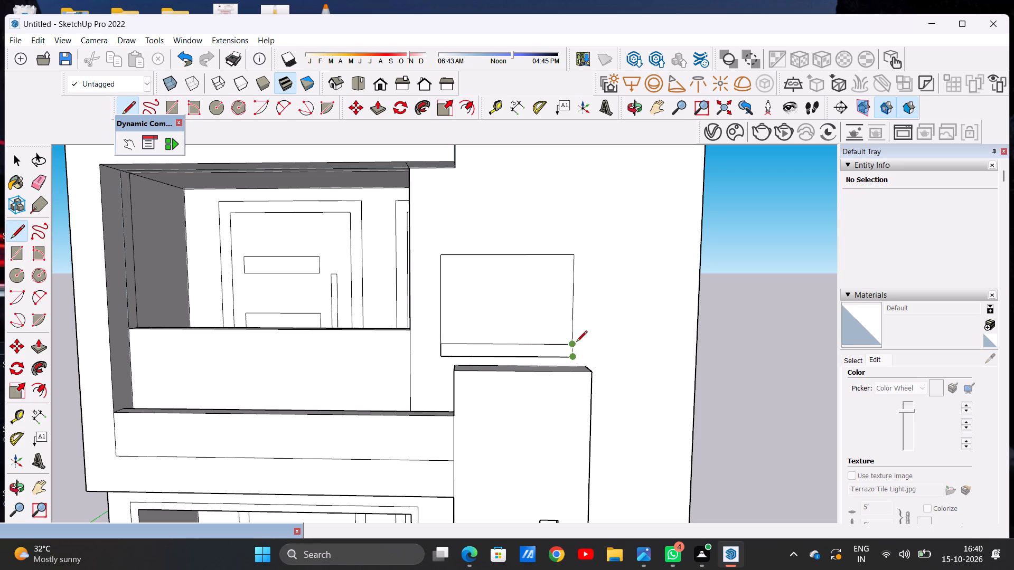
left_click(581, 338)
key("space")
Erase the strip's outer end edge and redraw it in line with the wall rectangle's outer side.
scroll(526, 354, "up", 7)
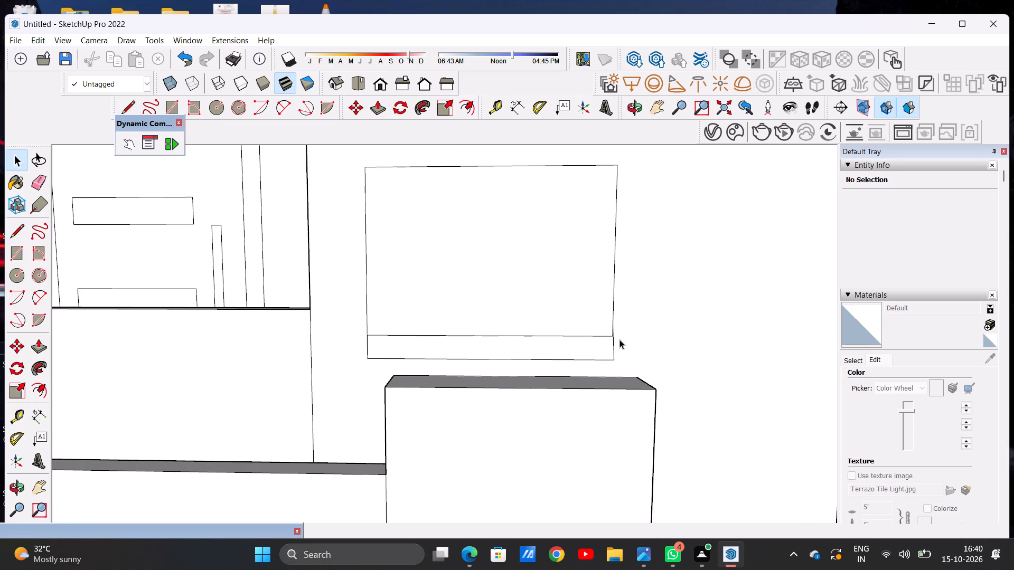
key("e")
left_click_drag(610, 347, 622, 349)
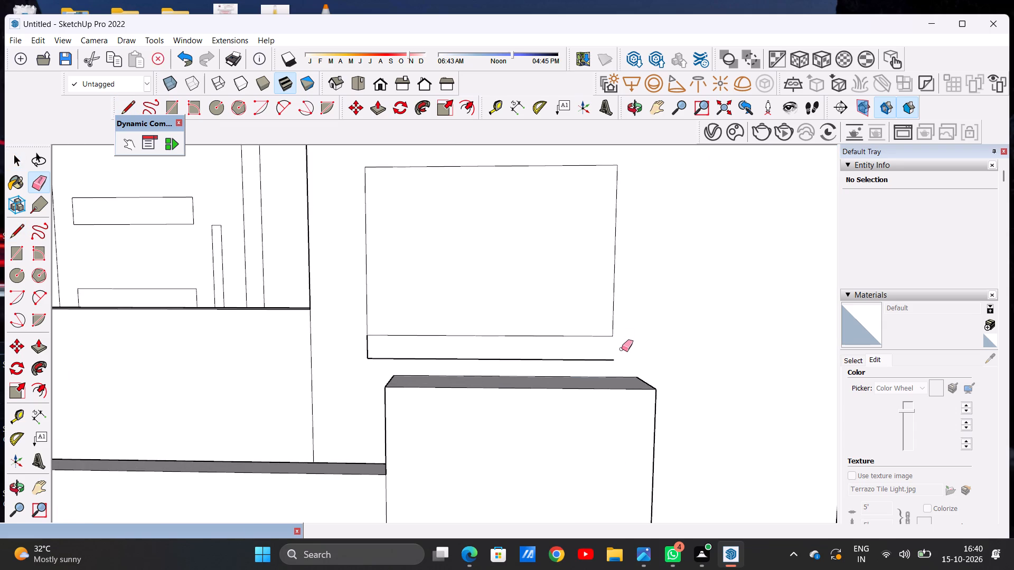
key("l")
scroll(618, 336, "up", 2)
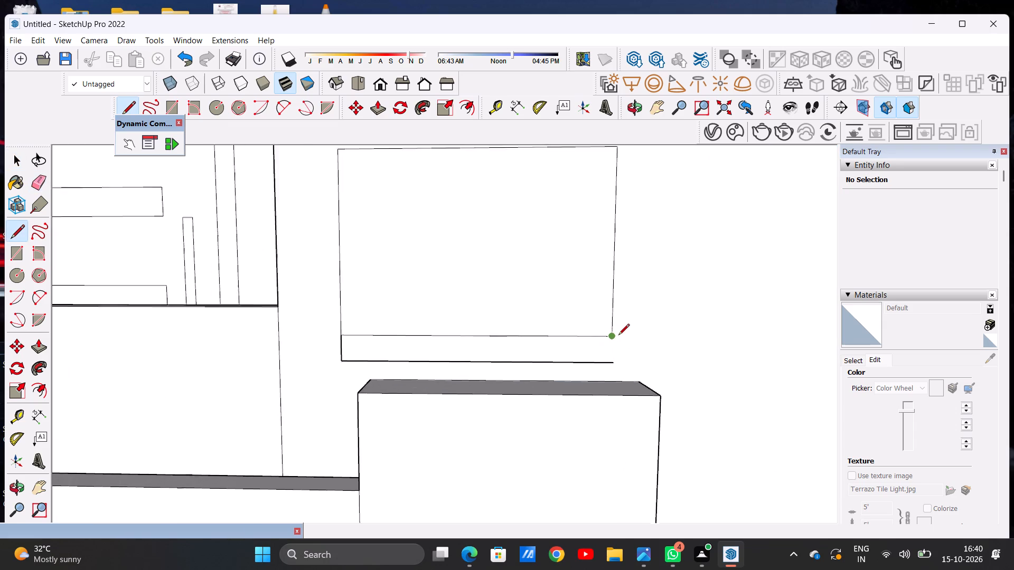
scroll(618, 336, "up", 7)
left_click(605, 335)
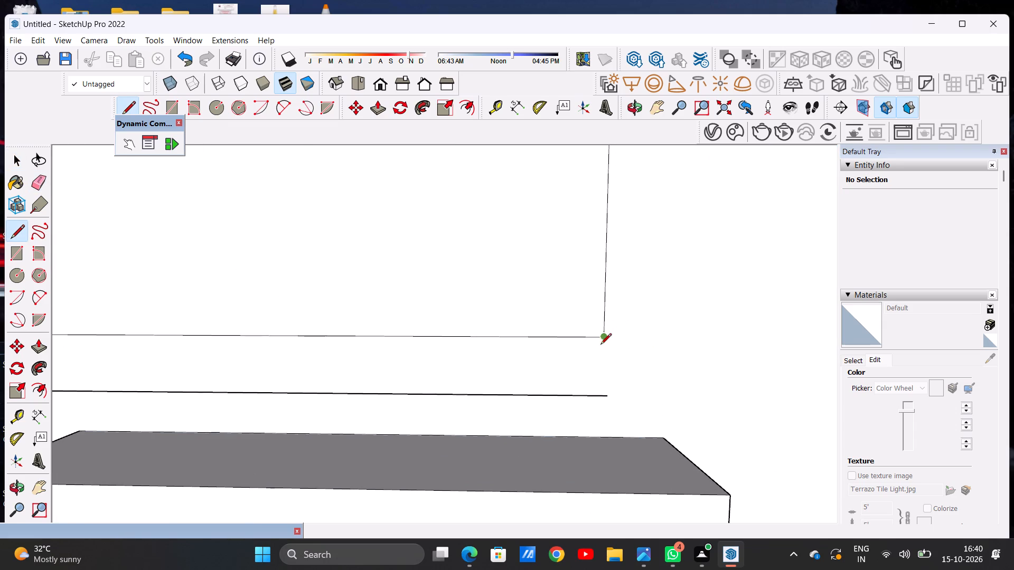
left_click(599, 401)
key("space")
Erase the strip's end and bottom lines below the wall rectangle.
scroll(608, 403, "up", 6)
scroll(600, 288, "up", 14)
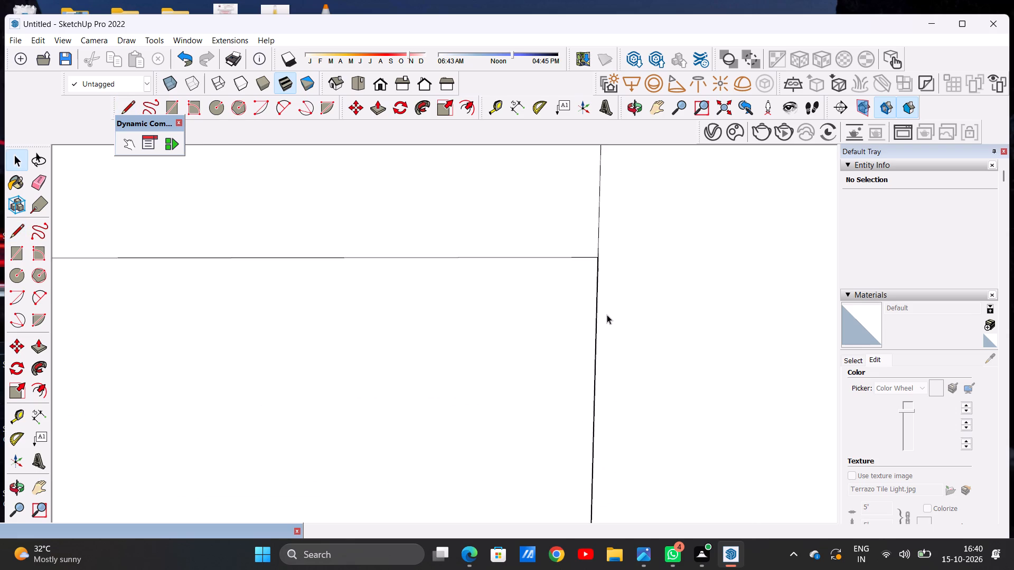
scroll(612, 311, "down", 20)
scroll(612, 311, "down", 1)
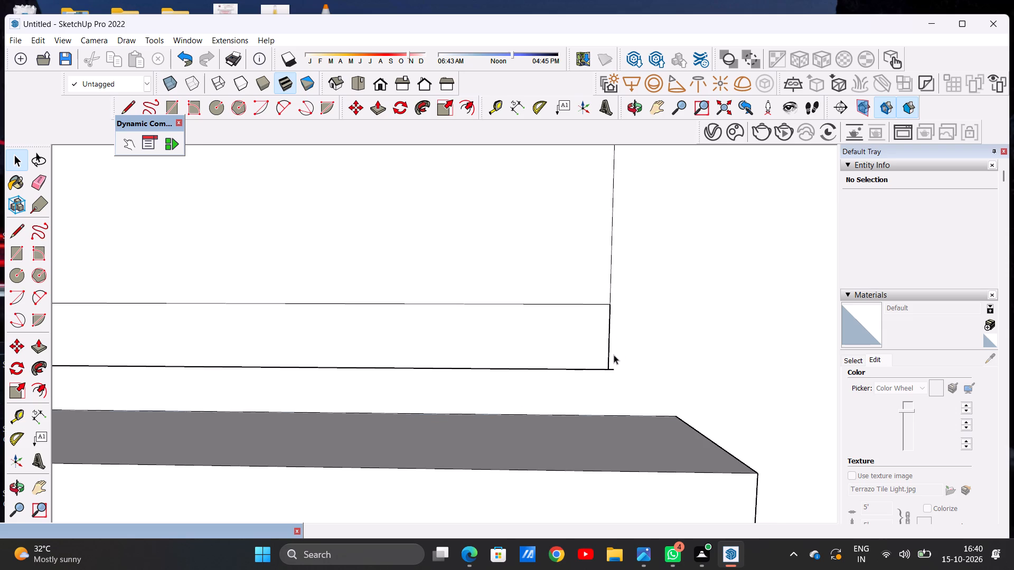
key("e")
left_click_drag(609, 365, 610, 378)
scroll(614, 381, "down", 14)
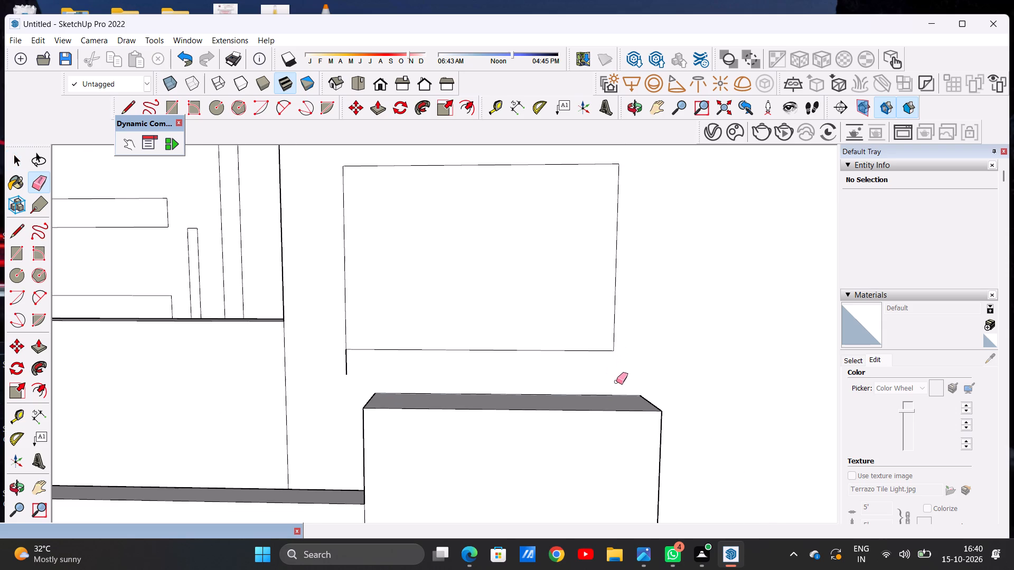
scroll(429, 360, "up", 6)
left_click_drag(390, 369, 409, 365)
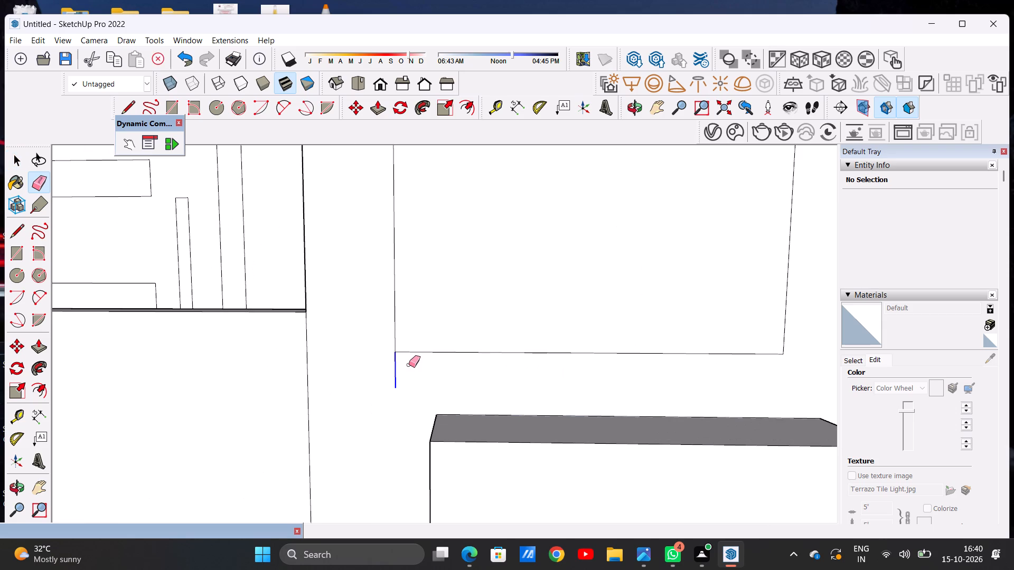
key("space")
Draw a thin rectangle directly below the wall rectangle, spanning its full width between the two lower corners.
type("L")
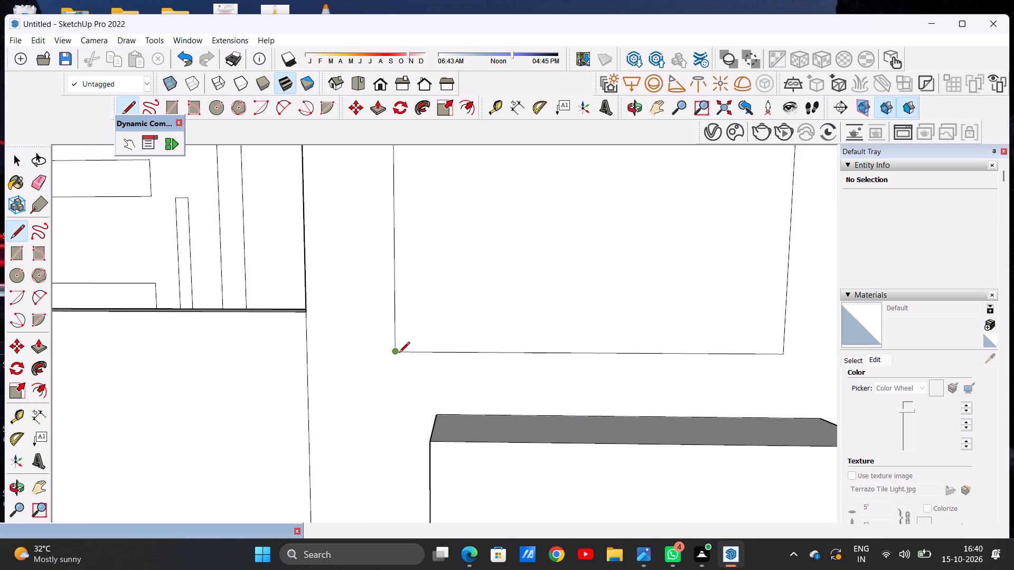
key("space")
type("R")
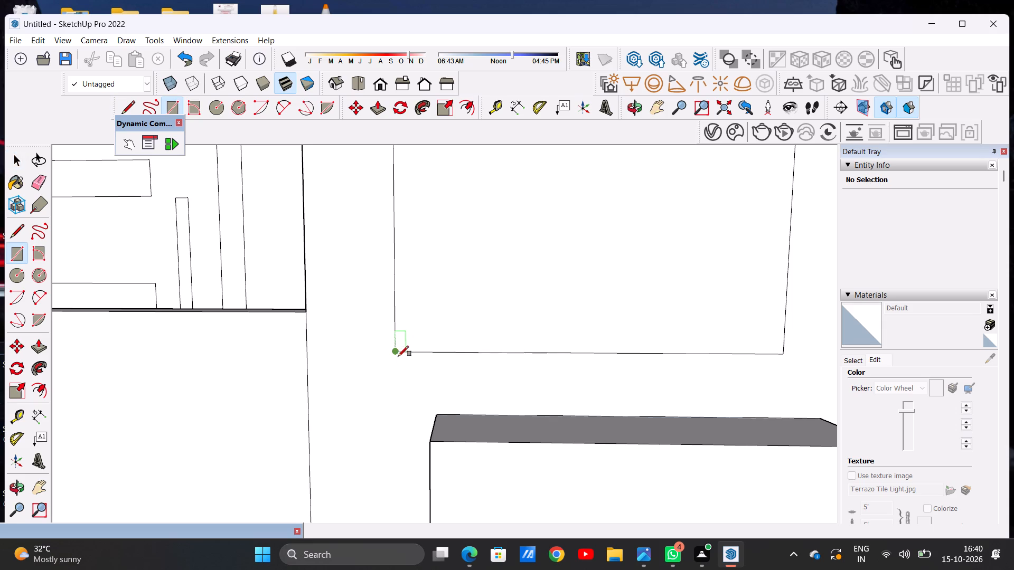
left_click(399, 351)
scroll(483, 346, "down", 10)
scroll(609, 344, "up", 4)
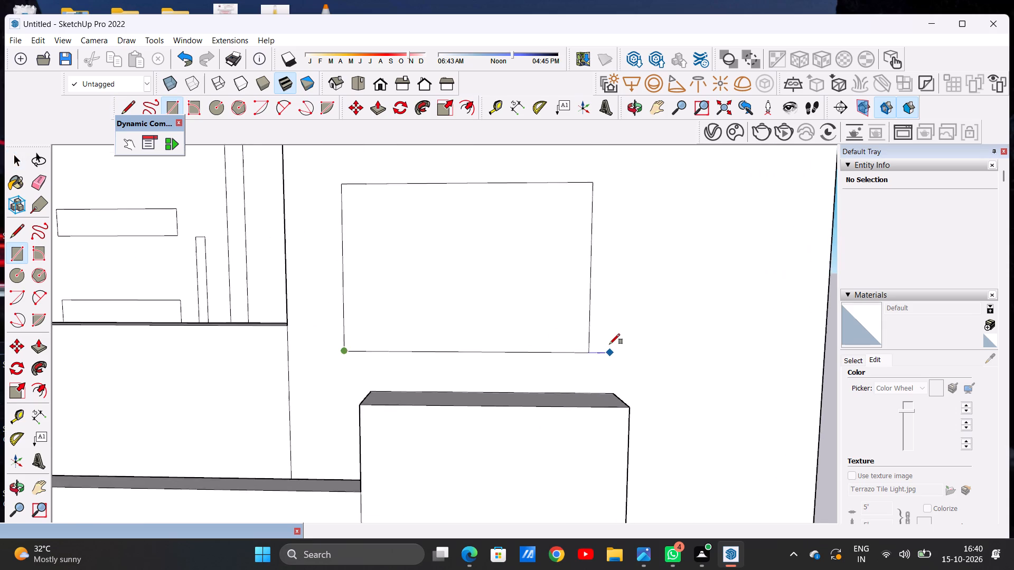
scroll(609, 344, "up", 5)
left_click(578, 355)
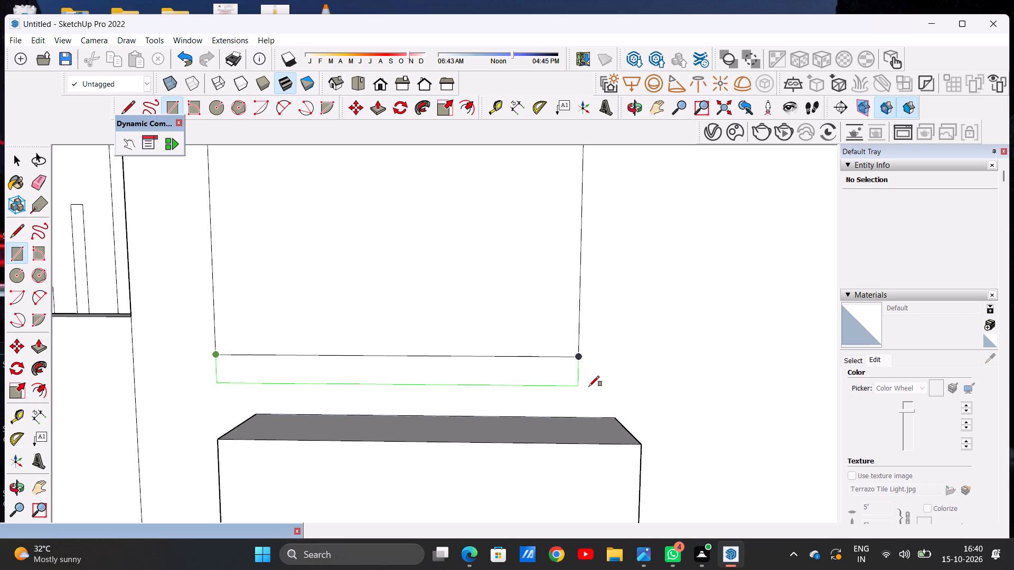
left_click(589, 386)
key("space")
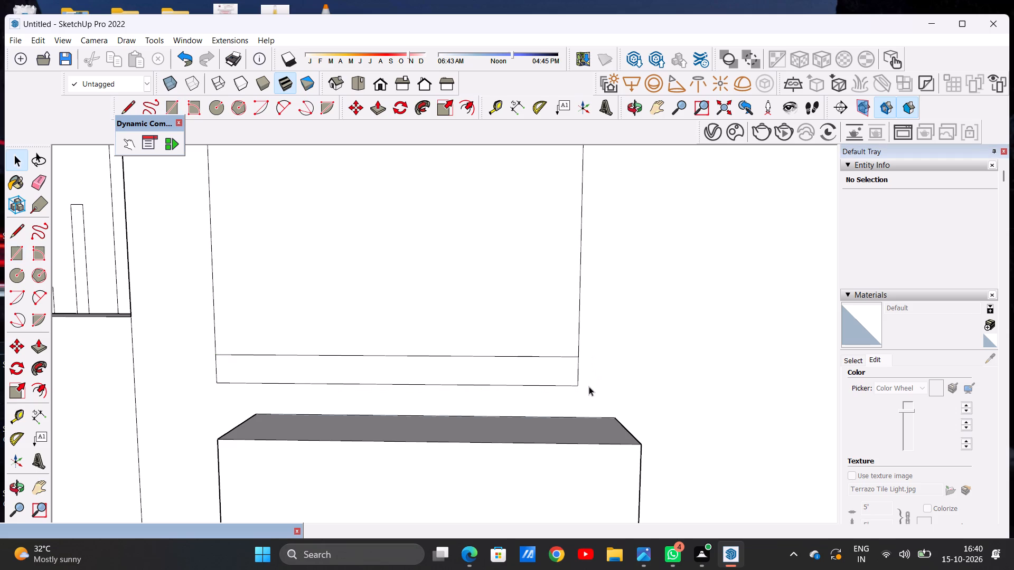
Erase the dividing line between the wall rectangle and the thin strip to merge them into one taller rectangle.
key("e")
left_click_drag(548, 349, 546, 357)
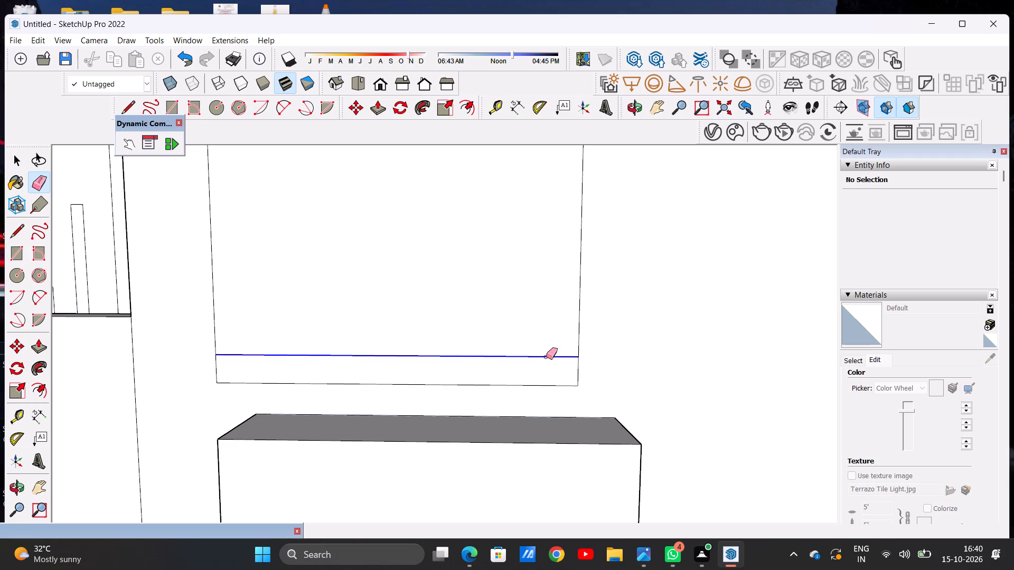
left_click_drag(546, 357, 546, 358)
key("space")
scroll(561, 350, "down", 18)
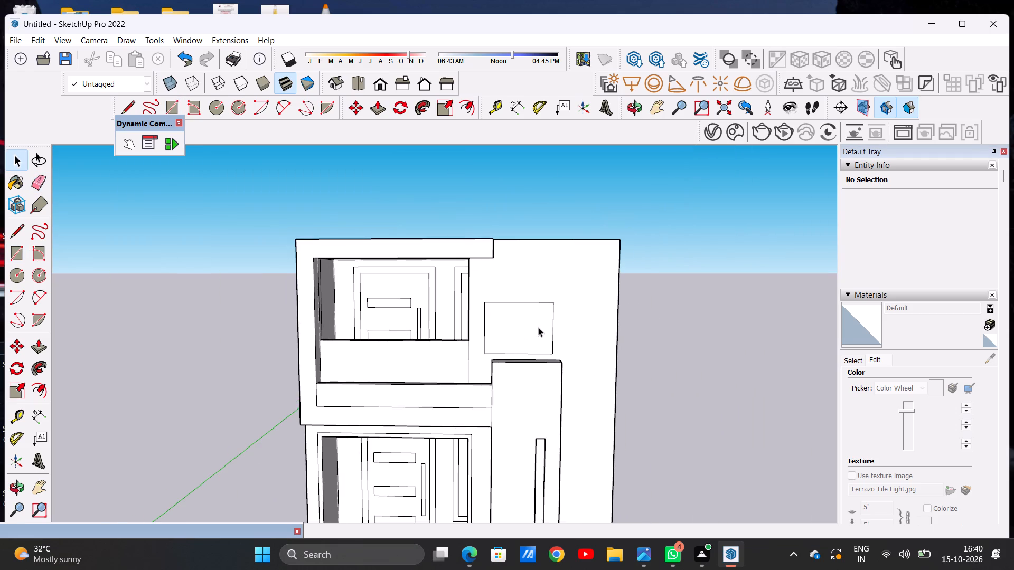
scroll(541, 327, "up", 1)
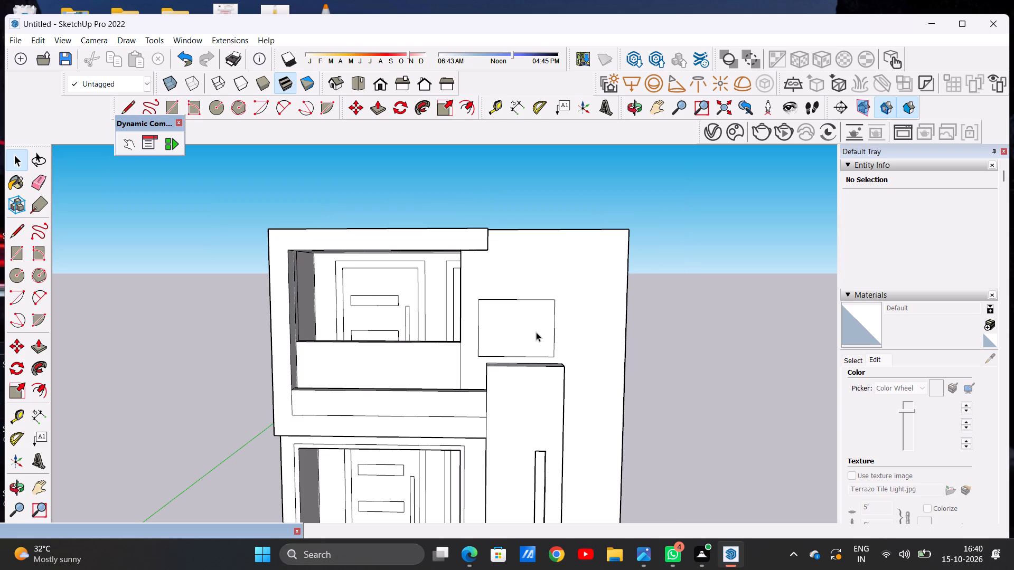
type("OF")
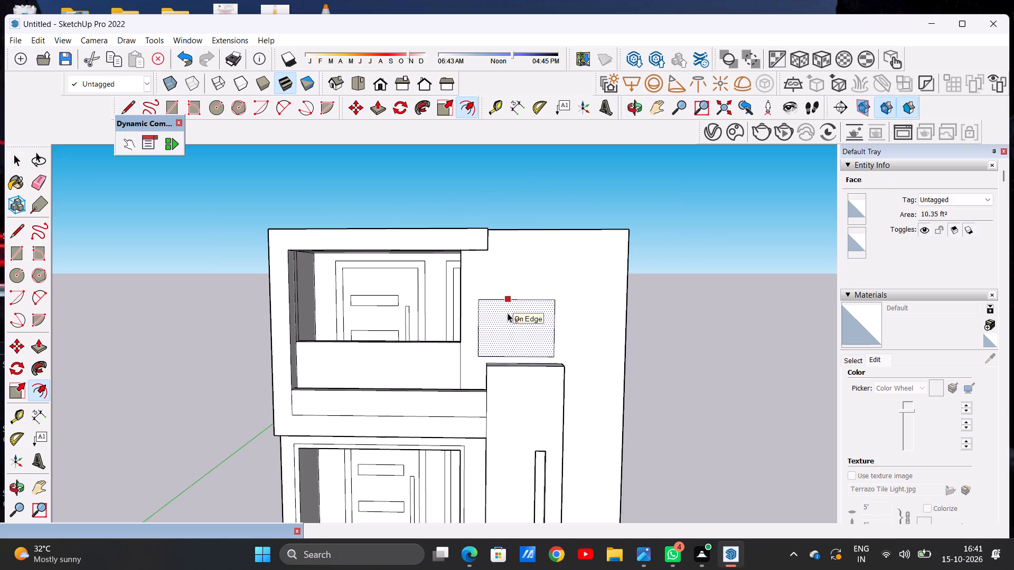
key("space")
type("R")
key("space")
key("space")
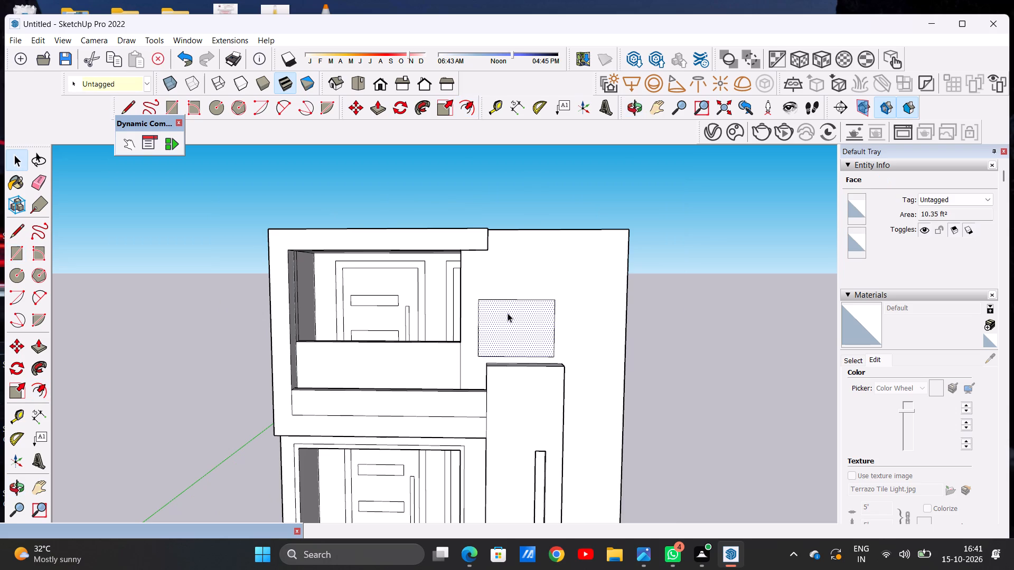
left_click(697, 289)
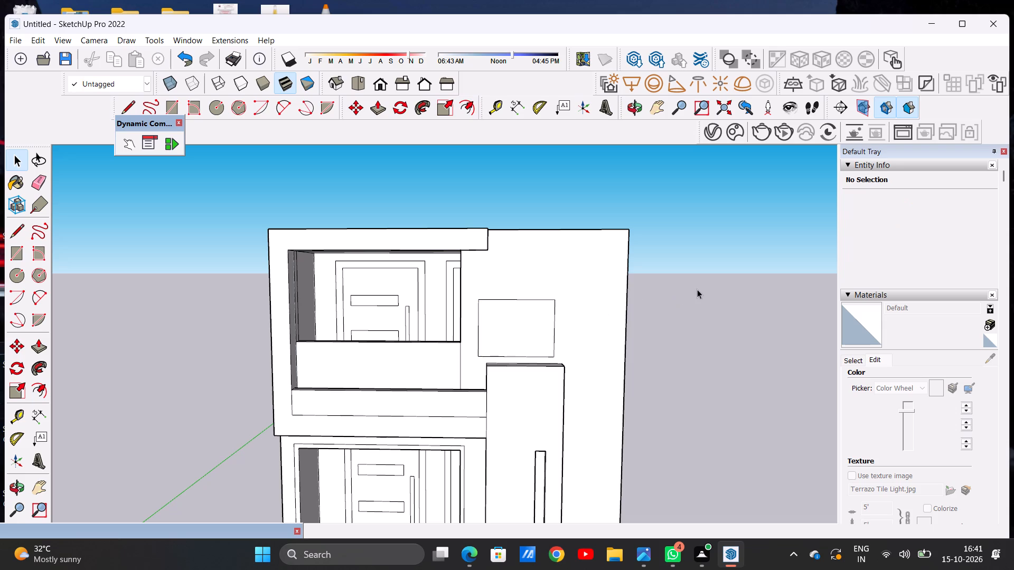
Draw a narrow rectangle against the wall rectangle's outer side, about its full height, to widen it away from the balcony.
key("r")
scroll(564, 369, "up", 7)
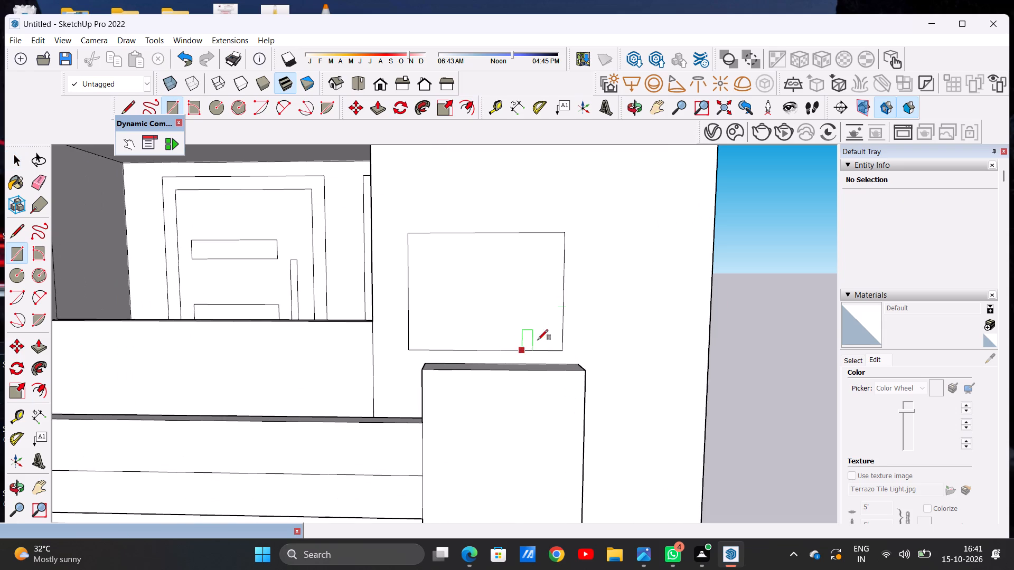
left_click(566, 233)
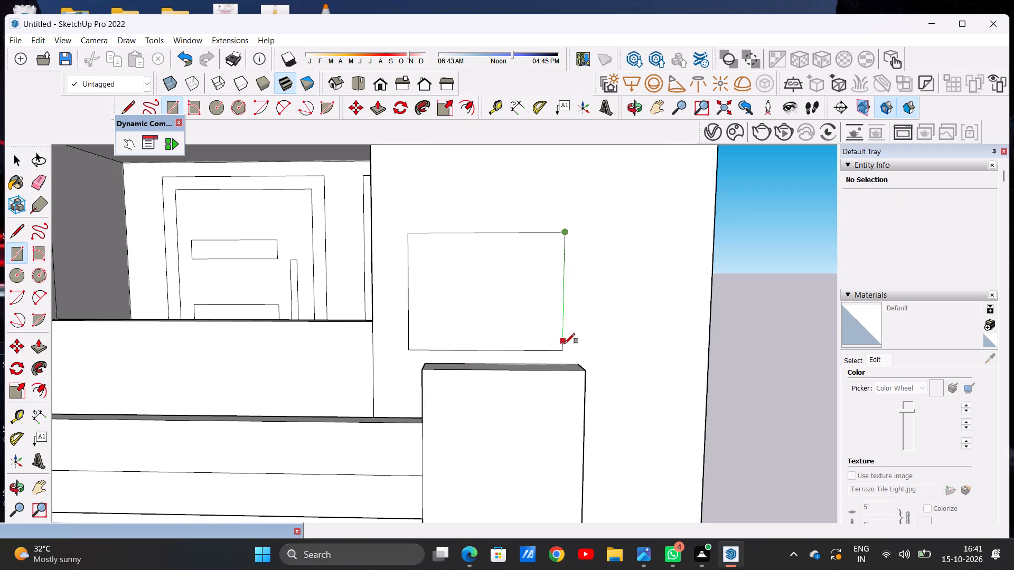
left_click_drag(568, 303, 568, 309)
left_click(565, 347)
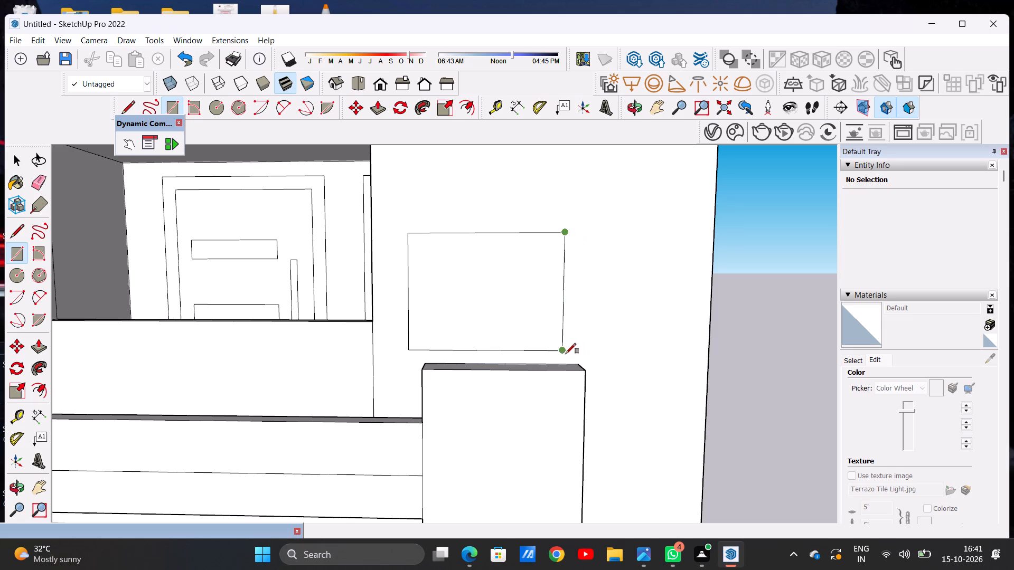
left_click(564, 353)
left_click(564, 351)
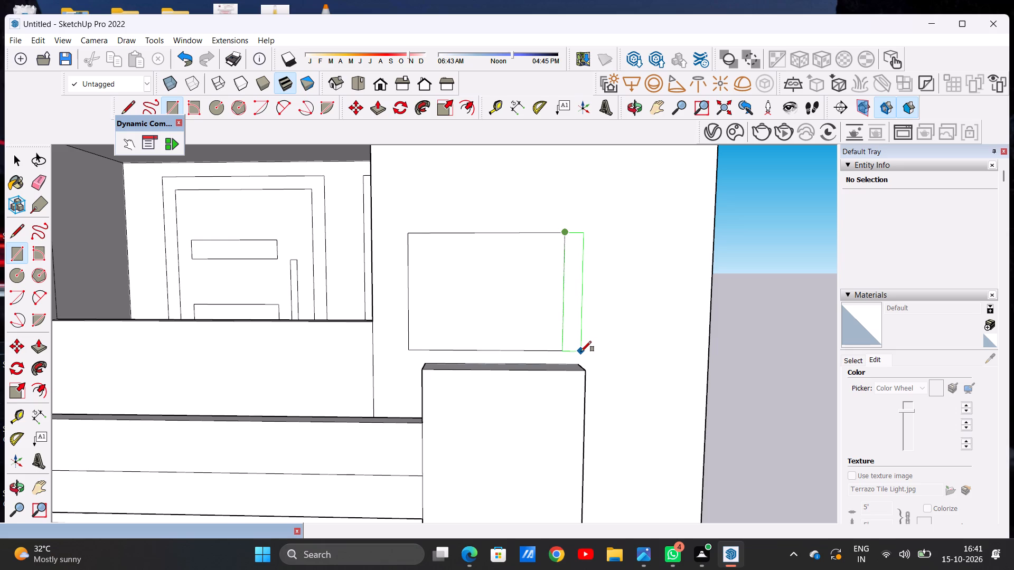
left_click(581, 351)
key("space")
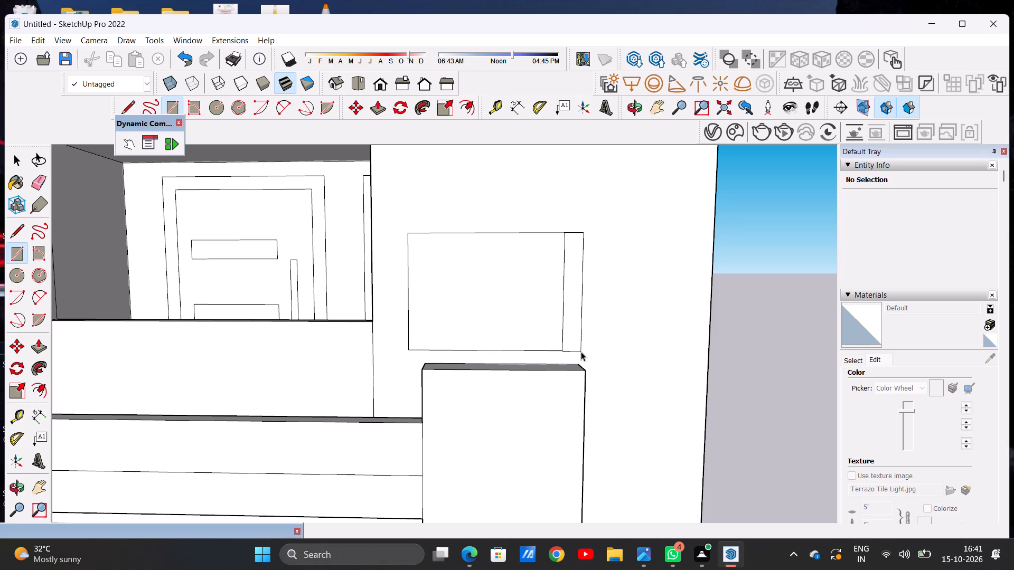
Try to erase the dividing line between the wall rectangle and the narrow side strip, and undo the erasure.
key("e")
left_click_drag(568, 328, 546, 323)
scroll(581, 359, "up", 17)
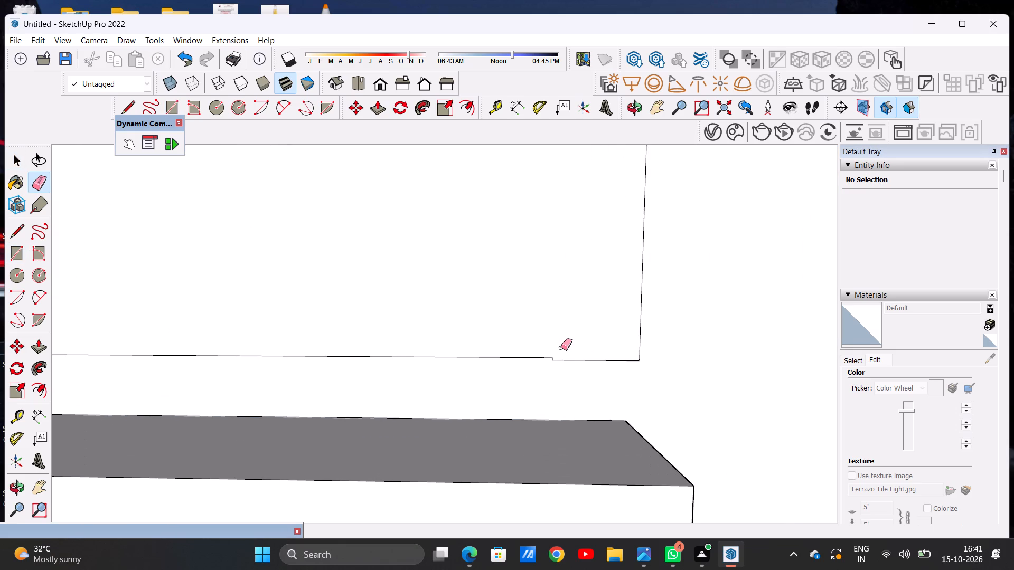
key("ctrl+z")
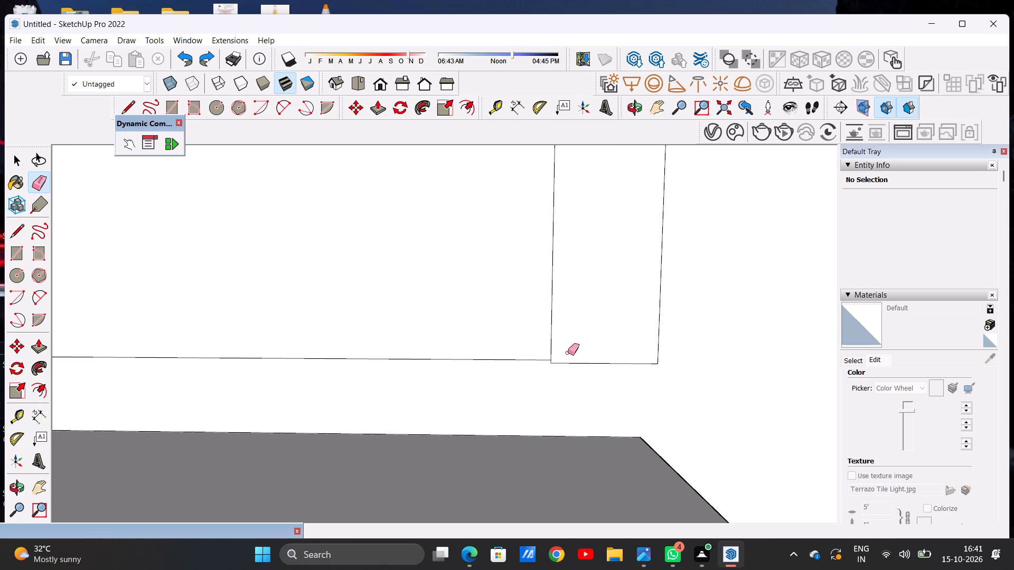
Draw a line across the side strip, continuing the wall rectangle's bottom edge to the strip's outer edge.
key("space")
type("L")
scroll(568, 353, "up", 2)
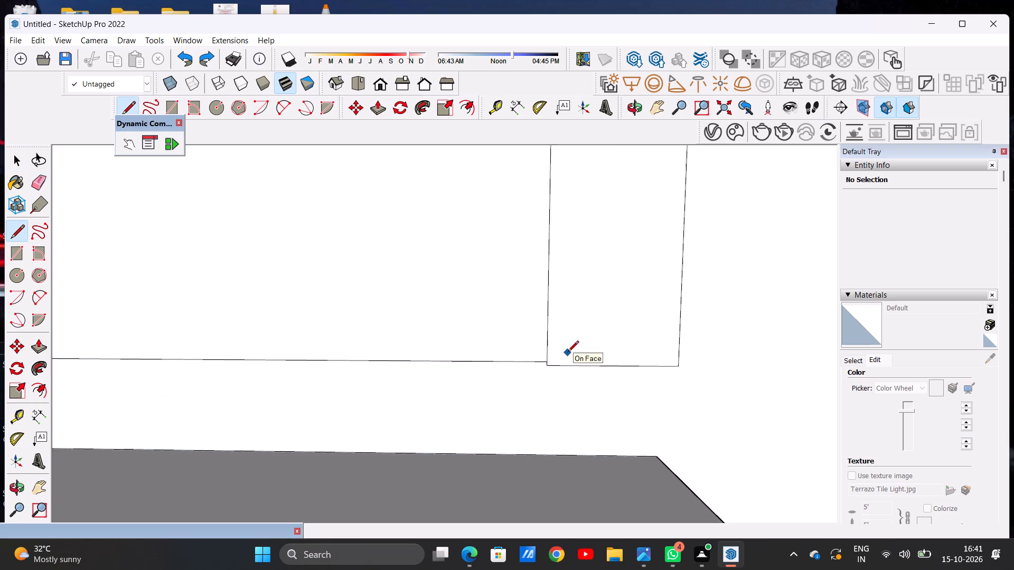
scroll(568, 353, "up", 7)
left_click(526, 363)
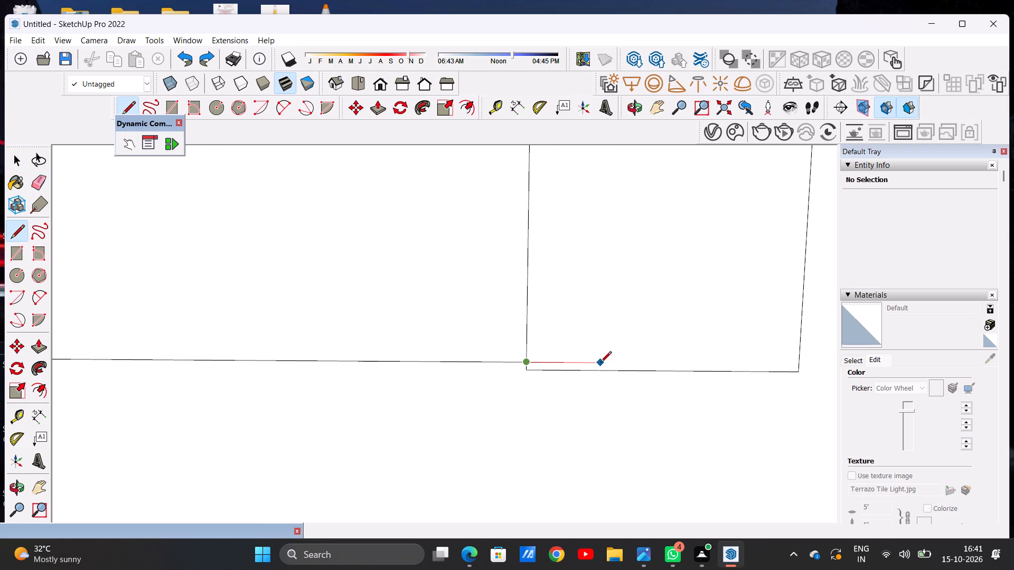
scroll(600, 363, "down", 5)
scroll(711, 362, "up", 5)
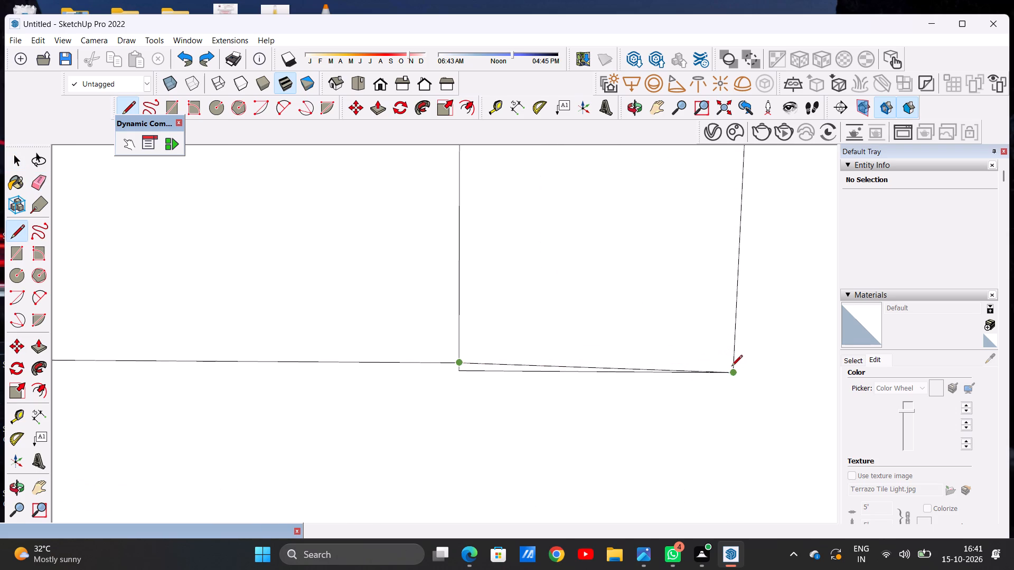
left_click(731, 364)
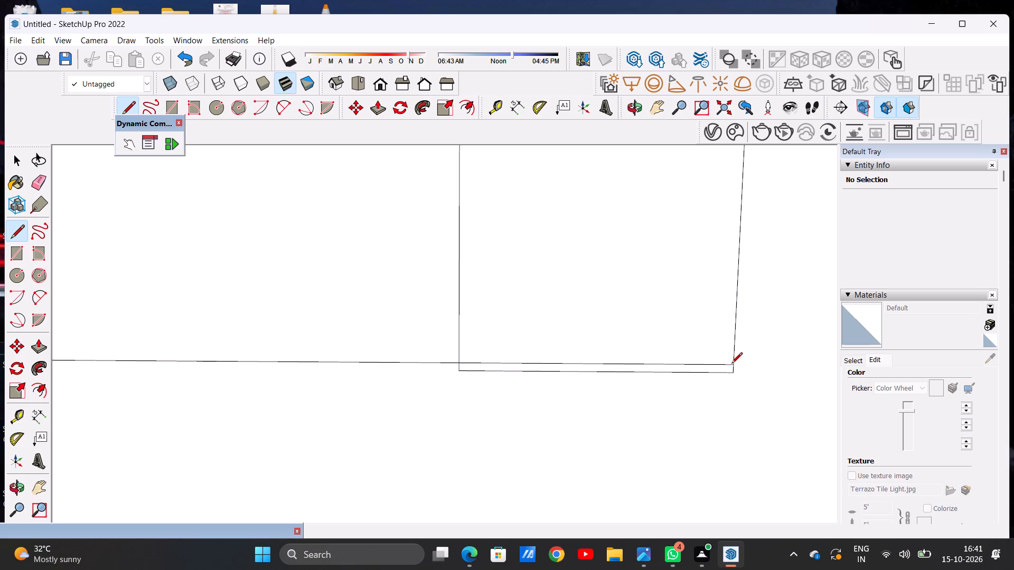
Erase the surplus strip bottom line and the short end stubs below the wall rectangle's extended bottom edge.
key("space")
type("E")
scroll(681, 390, "up", 6)
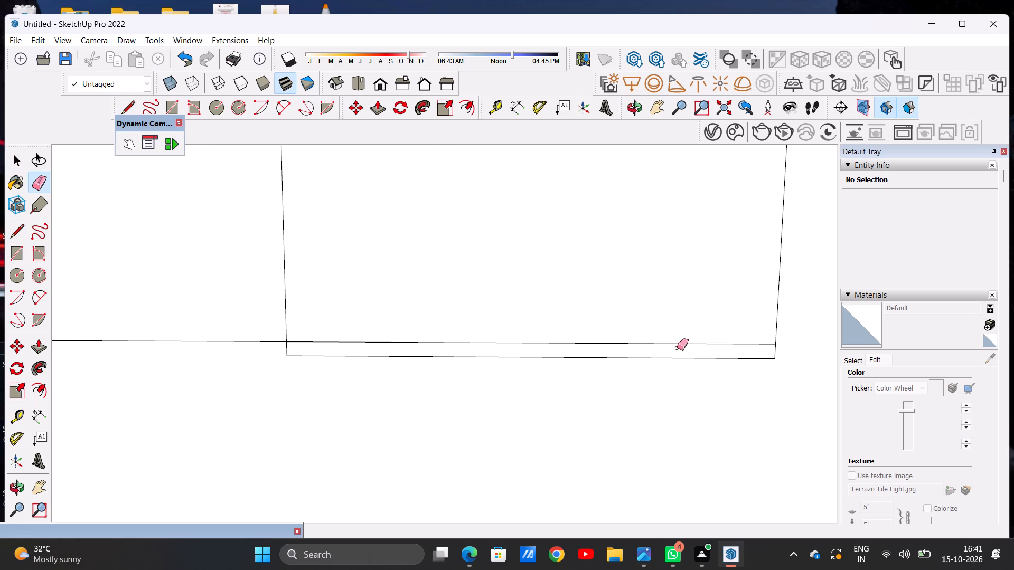
left_click_drag(677, 359, 678, 368)
left_click_drag(782, 351, 764, 355)
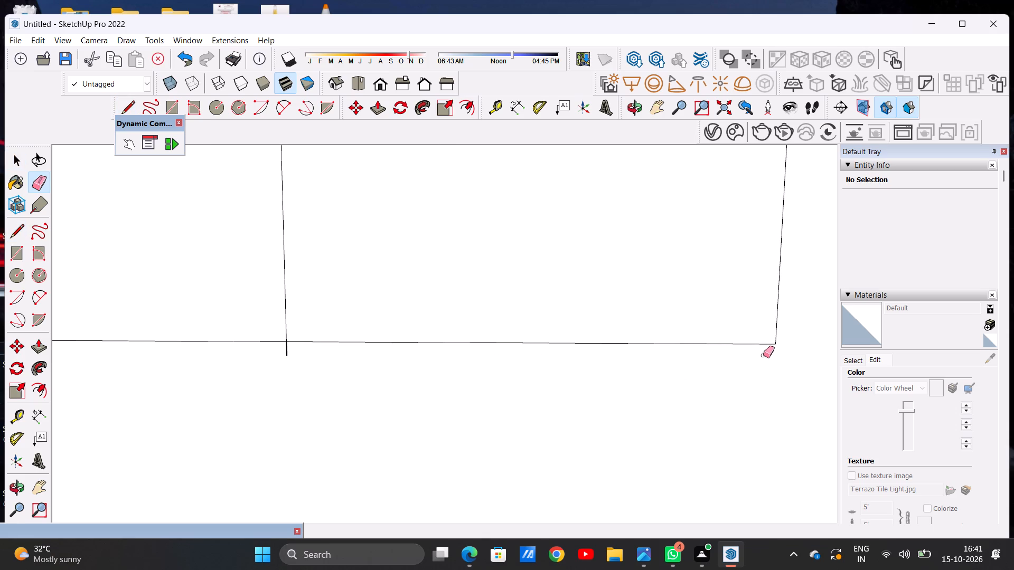
scroll(280, 356, "up", 9)
left_click_drag(279, 339, 289, 343)
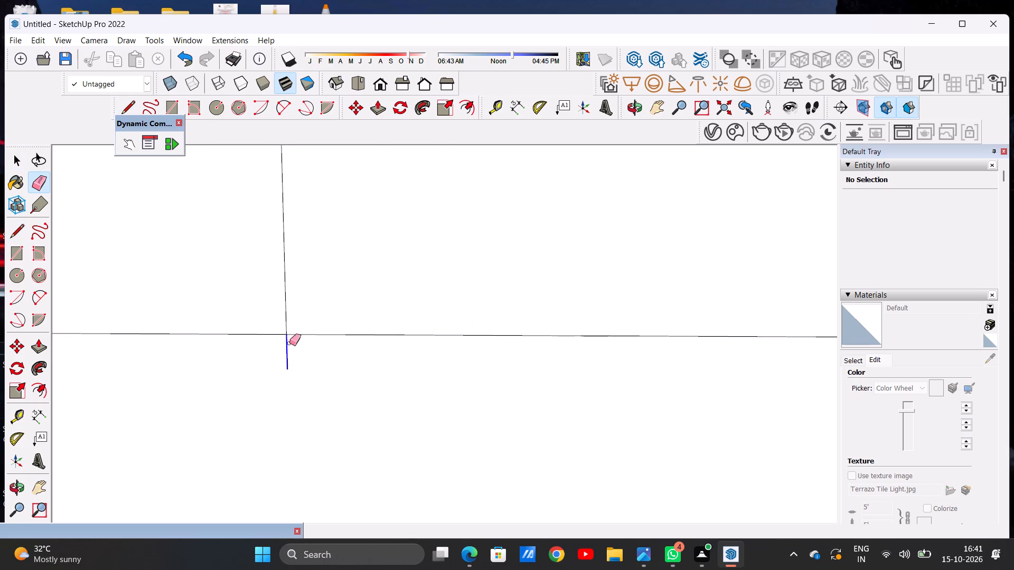
left_click_drag(289, 343, 300, 345)
key("space")
Erase the dividing line between the wall rectangle and the side strip to merge them into one wider rectangle.
scroll(367, 394, "down", 13)
scroll(388, 426, "up", 1)
scroll(388, 426, "down", 11)
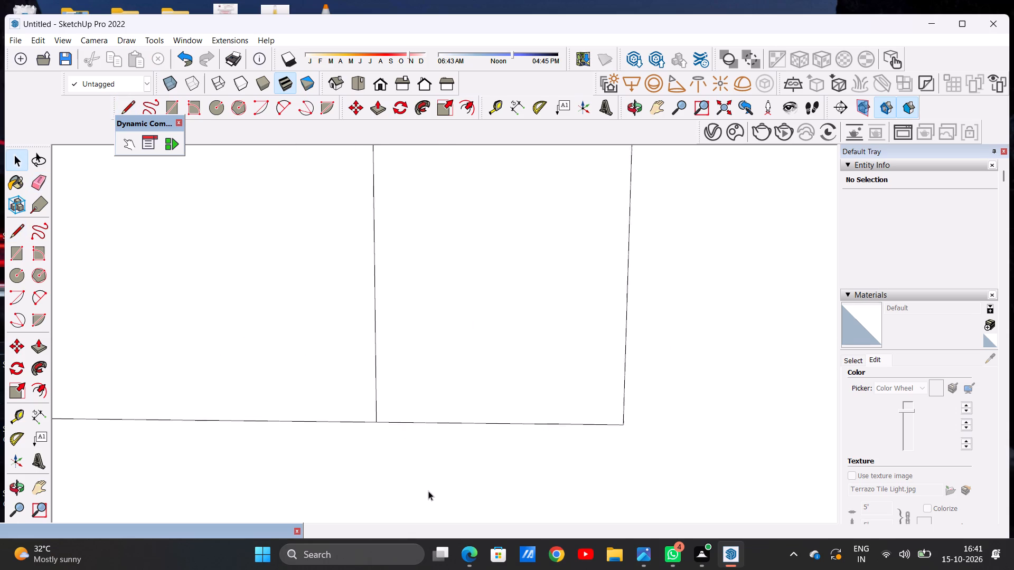
scroll(428, 491, "down", 20)
scroll(428, 491, "down", 6)
scroll(544, 339, "up", 8)
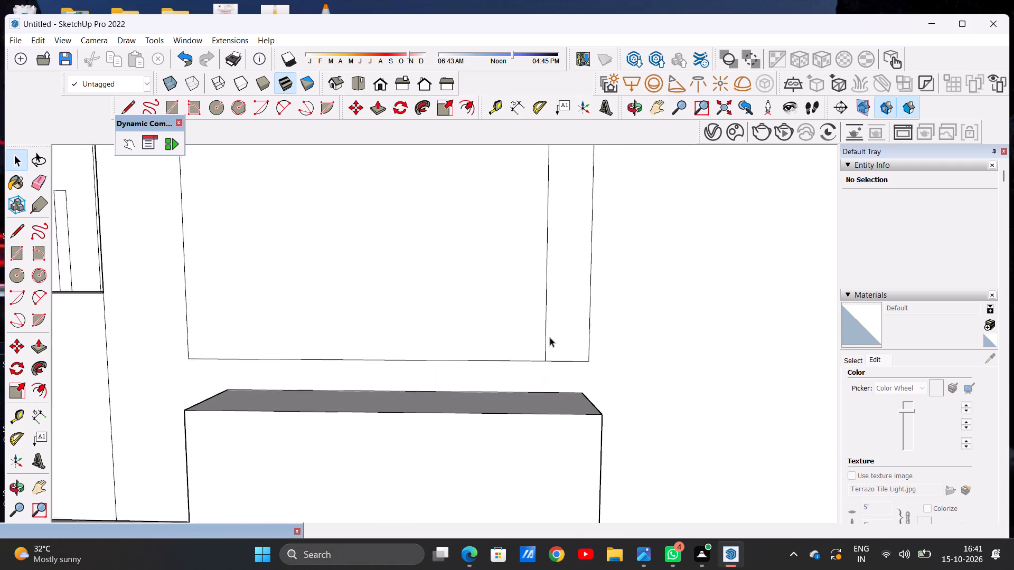
scroll(550, 337, "up", 2)
key("e")
left_click_drag(548, 305, 521, 306)
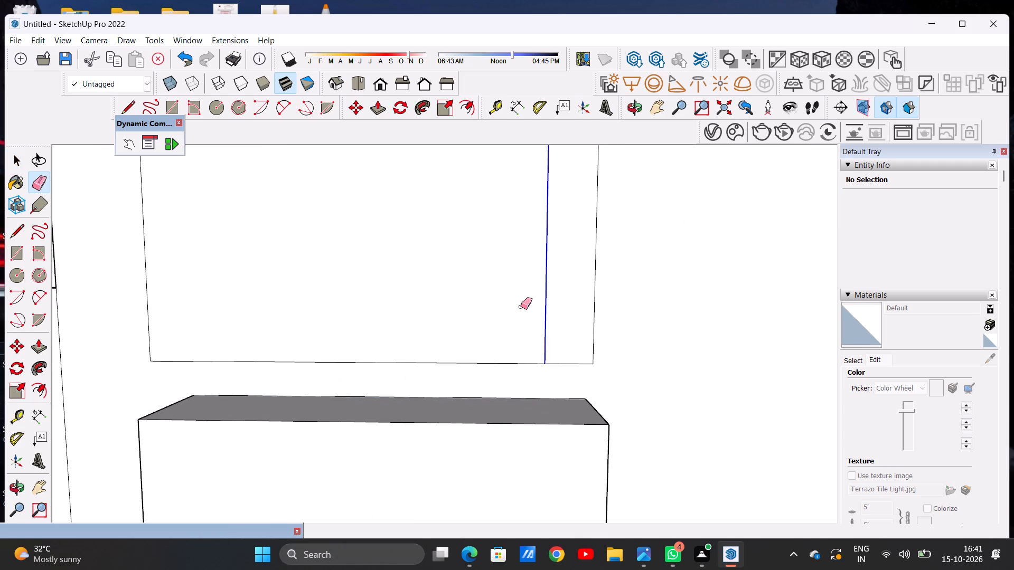
key("space")
Offset the widened wall rectangle's outline slightly inward to form a window frame border.
scroll(534, 308, "down", 17)
scroll(530, 297, "up", 1)
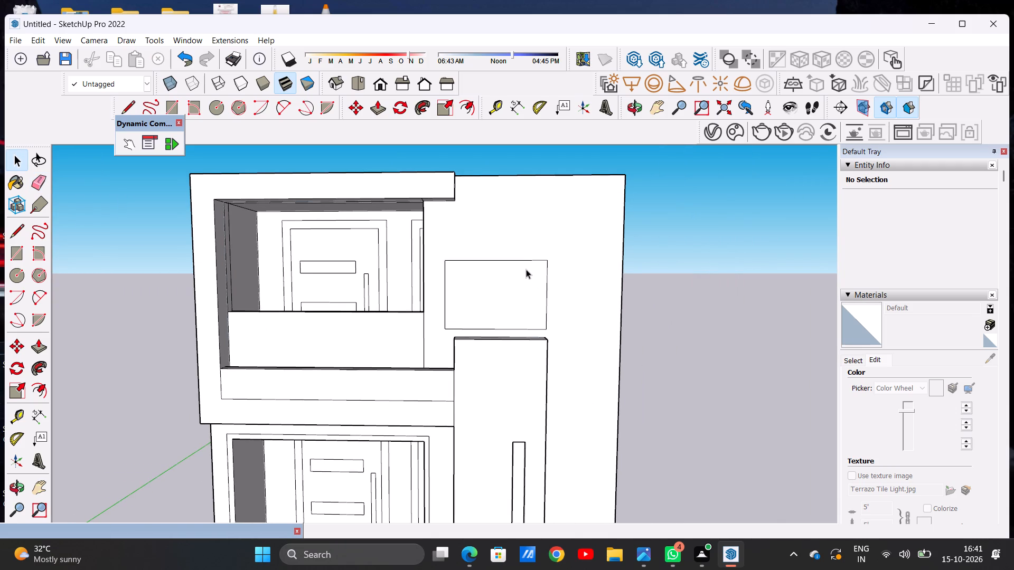
scroll(526, 272, "up", 1)
key("o")
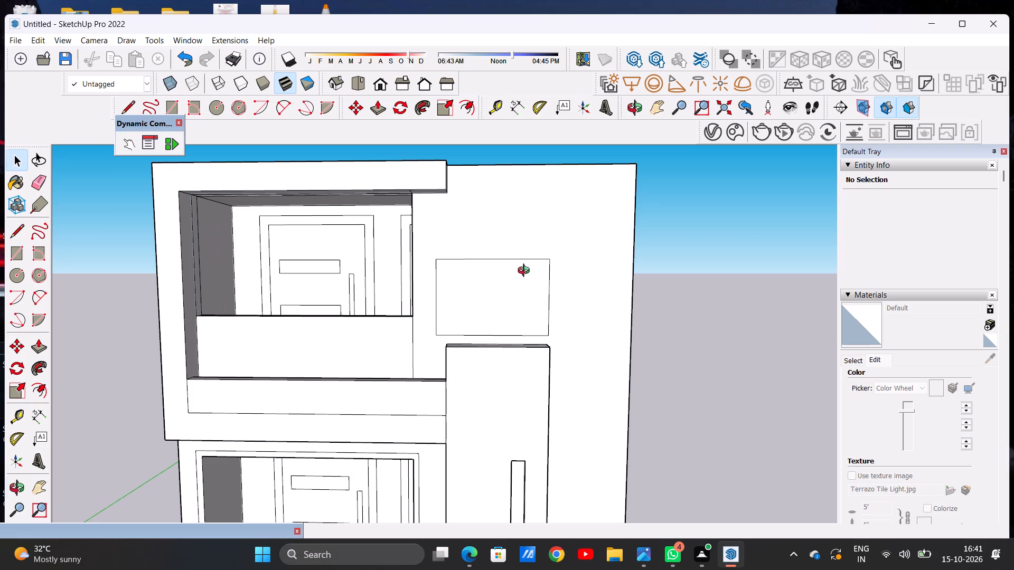
key("f")
scroll(511, 311, "up", 5)
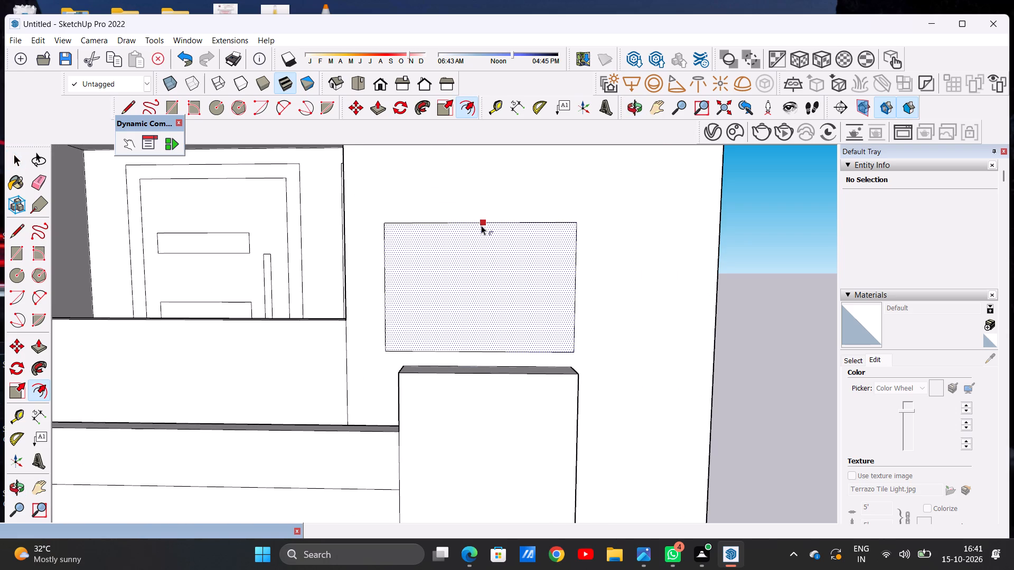
left_click(481, 225)
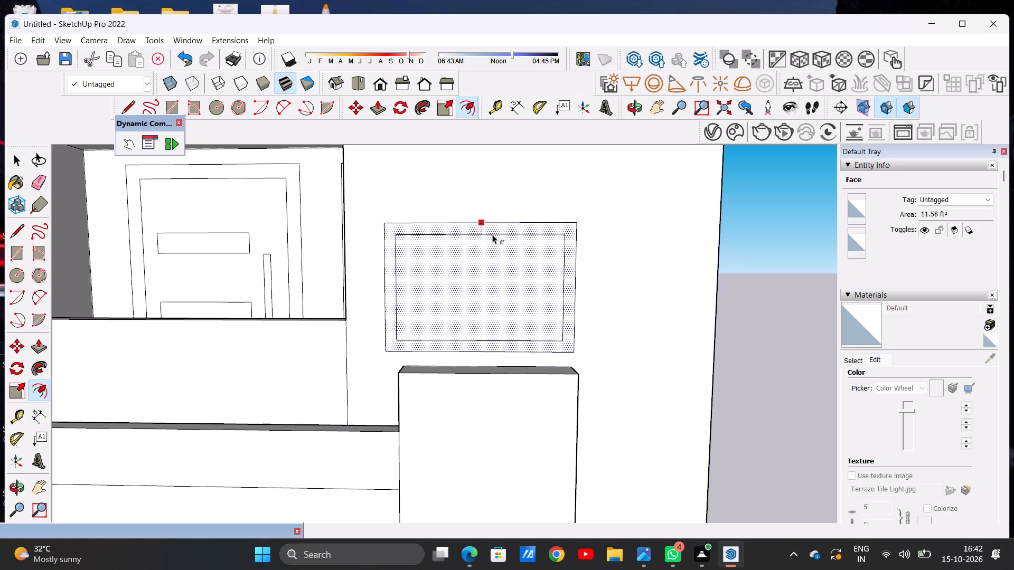
left_click(492, 234)
key("space")
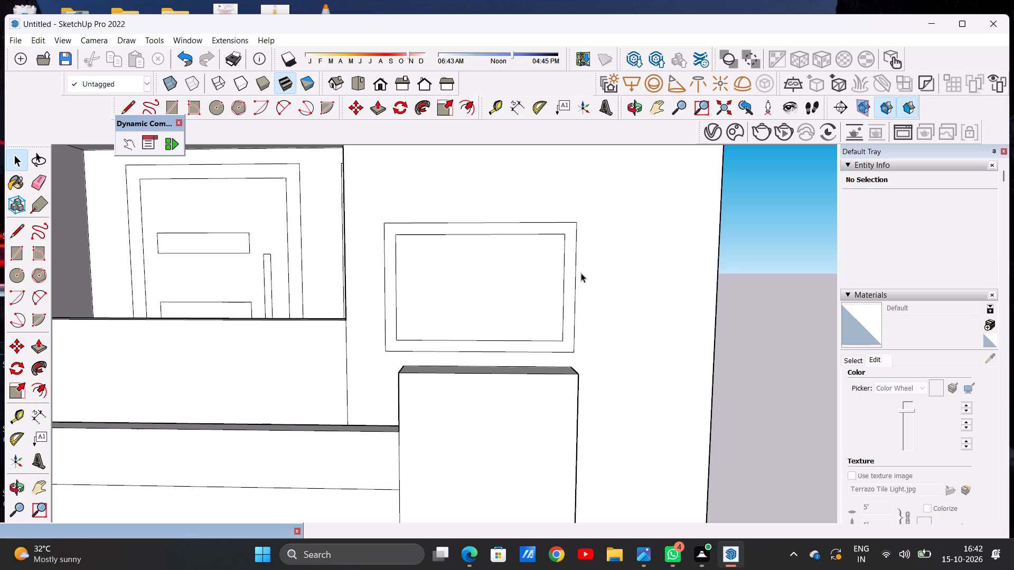
Draw a vertical line between the midpoints of the inner rectangle's top and bottom edges, splitting it into two panes.
scroll(585, 290, "down", 3)
scroll(506, 292, "up", 2)
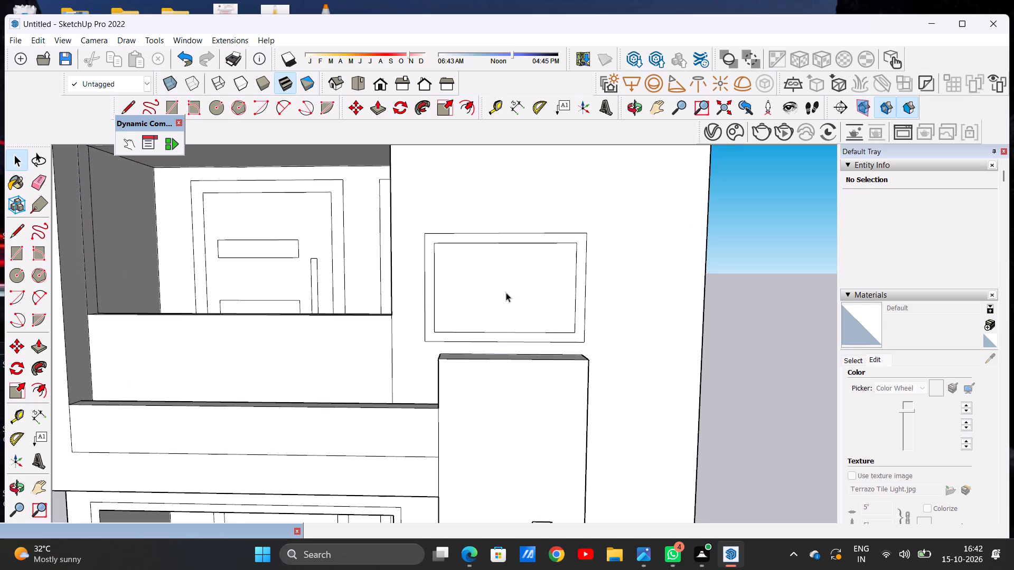
key("l")
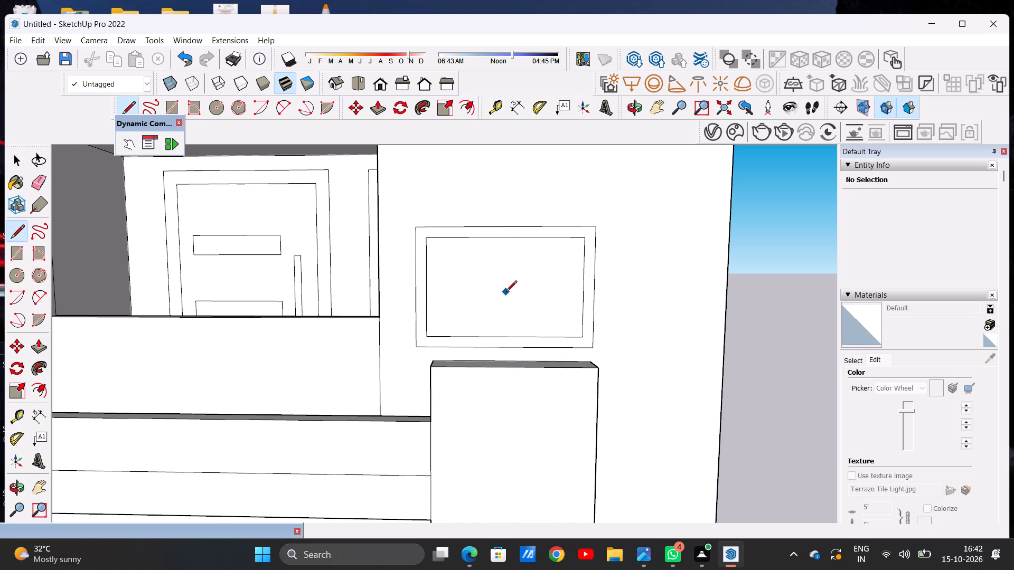
left_click(505, 239)
left_click(503, 338)
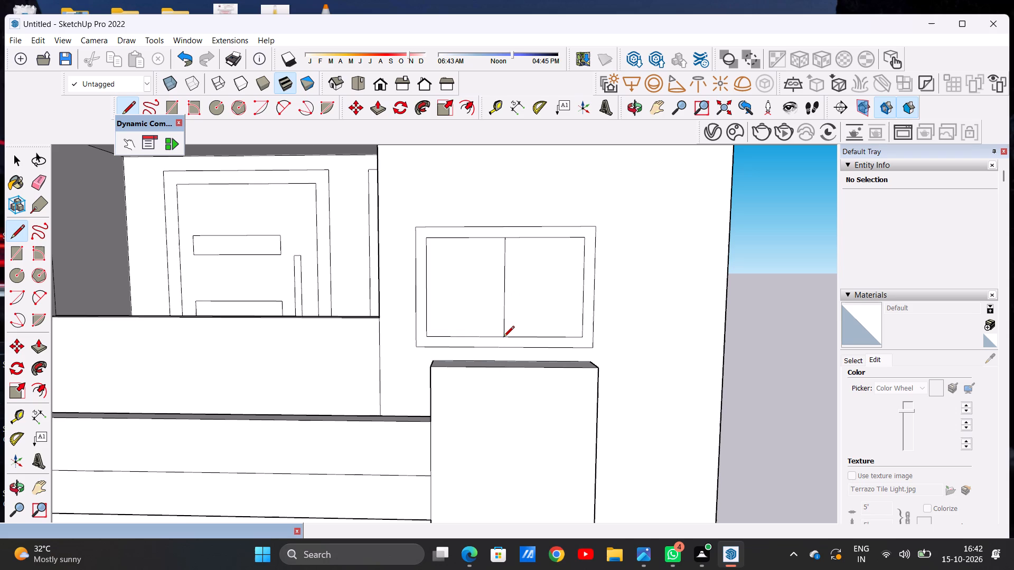
key("space")
Offset the outline of the window pane nearer the balcony slightly inward to form its inner frame.
key("o")
key("f")
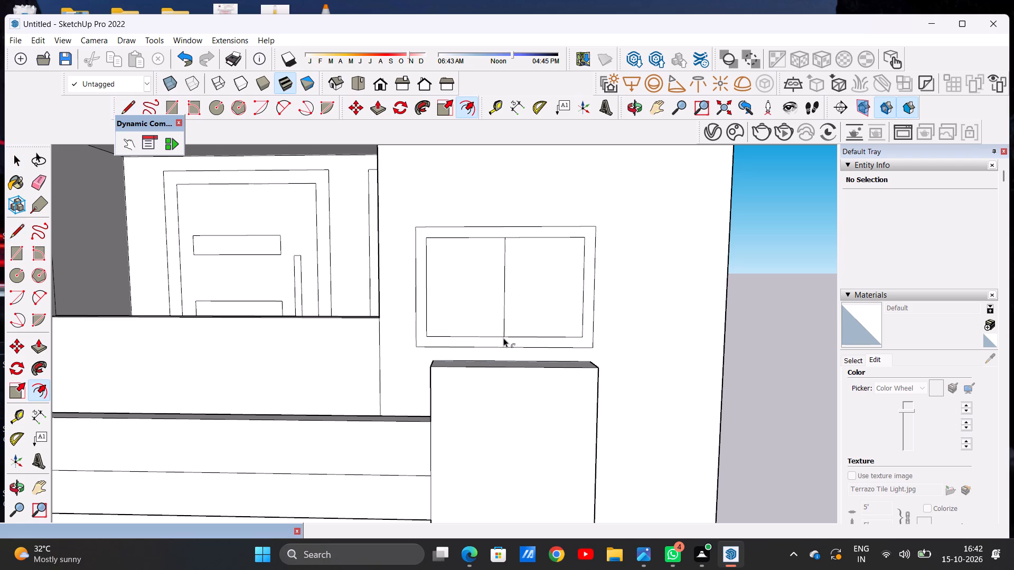
left_click(451, 252)
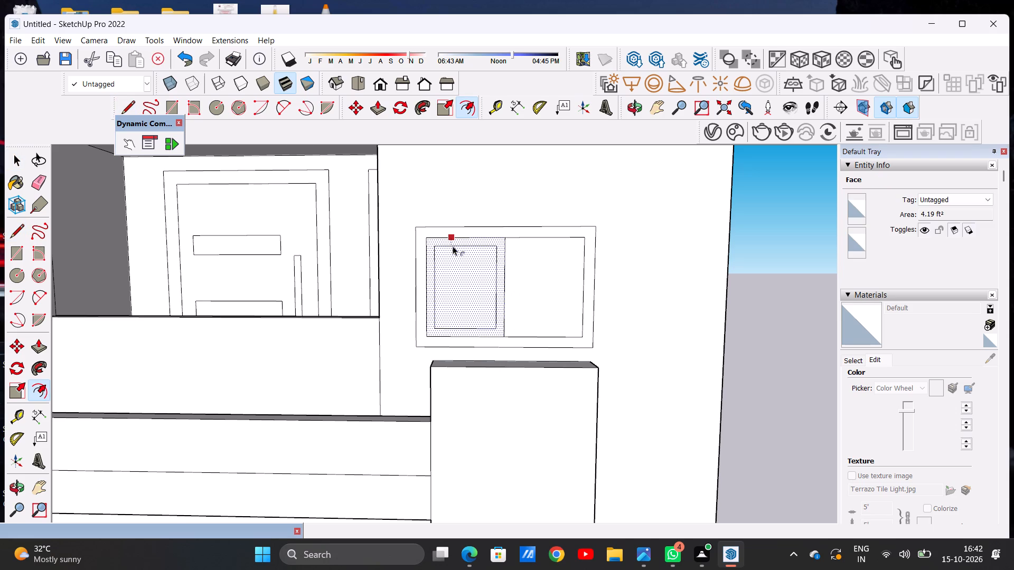
left_click(453, 244)
key("space")
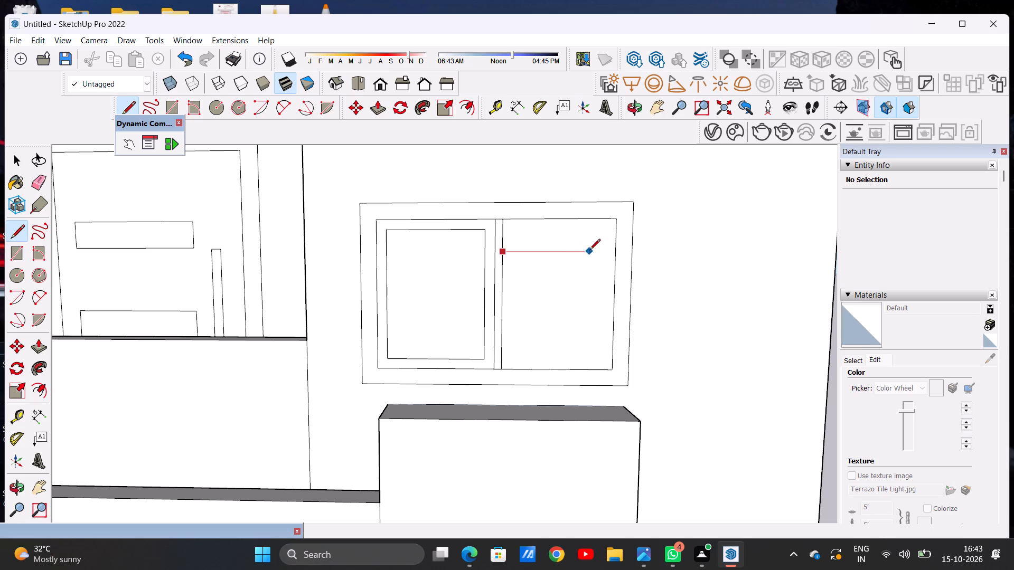
Draw four horizontal lines across the window pane farther from the balcony, dividing it into five stacked strips.
left_click(613, 250)
left_click(505, 286)
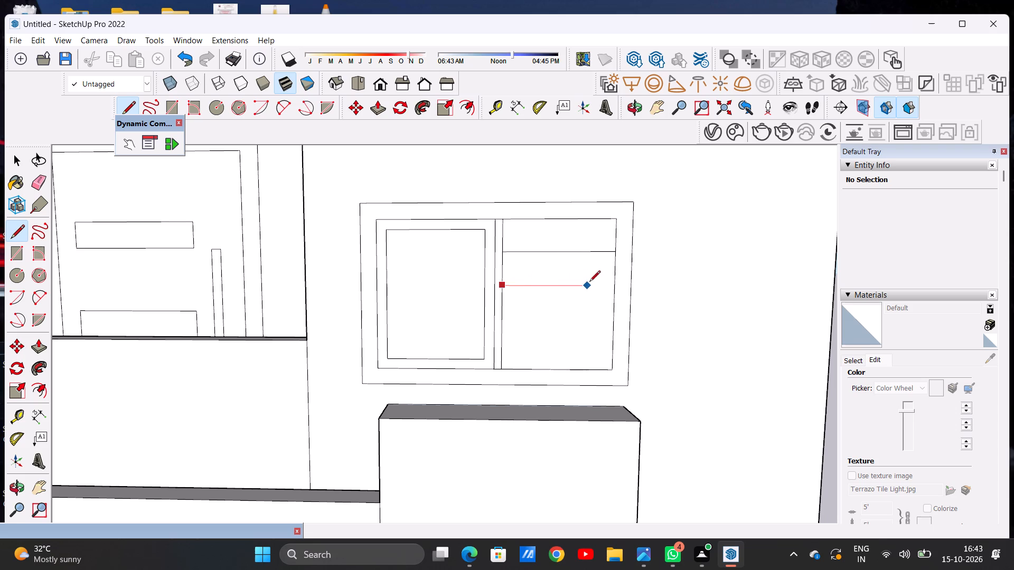
left_click(614, 285)
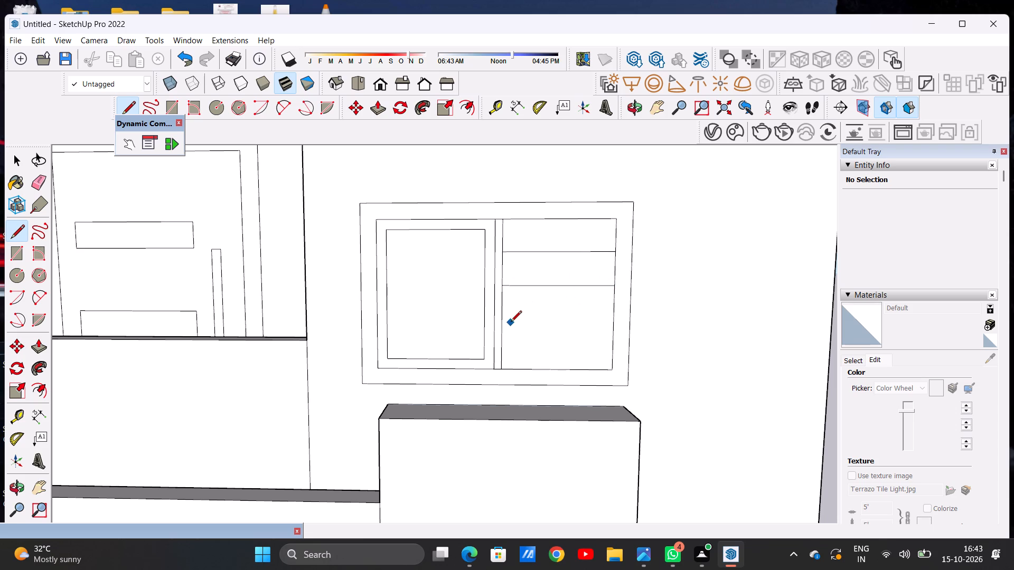
left_click(505, 315)
left_click(612, 316)
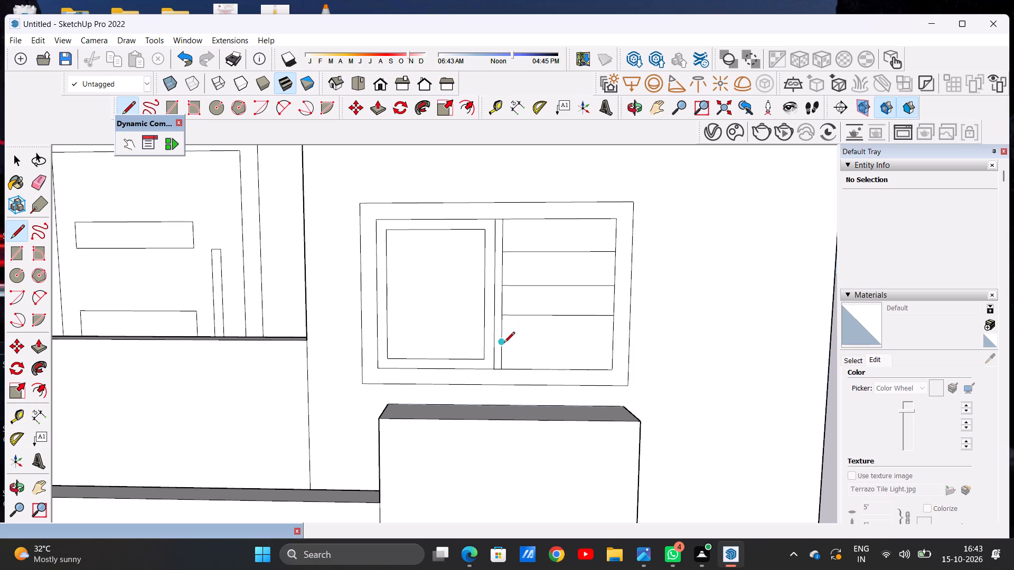
left_click(503, 346)
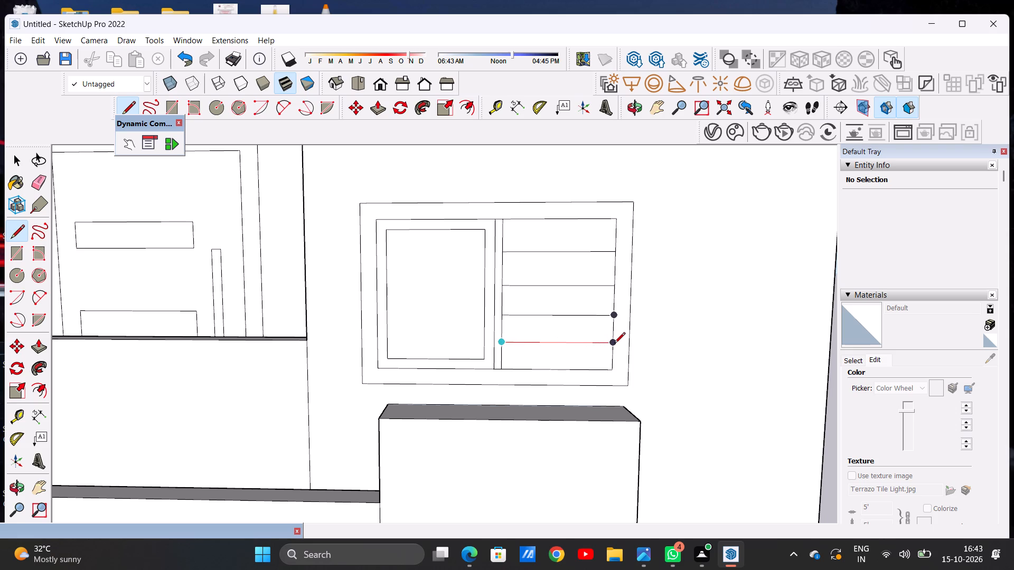
left_click(614, 344)
key("space")
Push/Pull the window's outer frame border outward so it projects slightly from the wall.
scroll(569, 344, "down", 6)
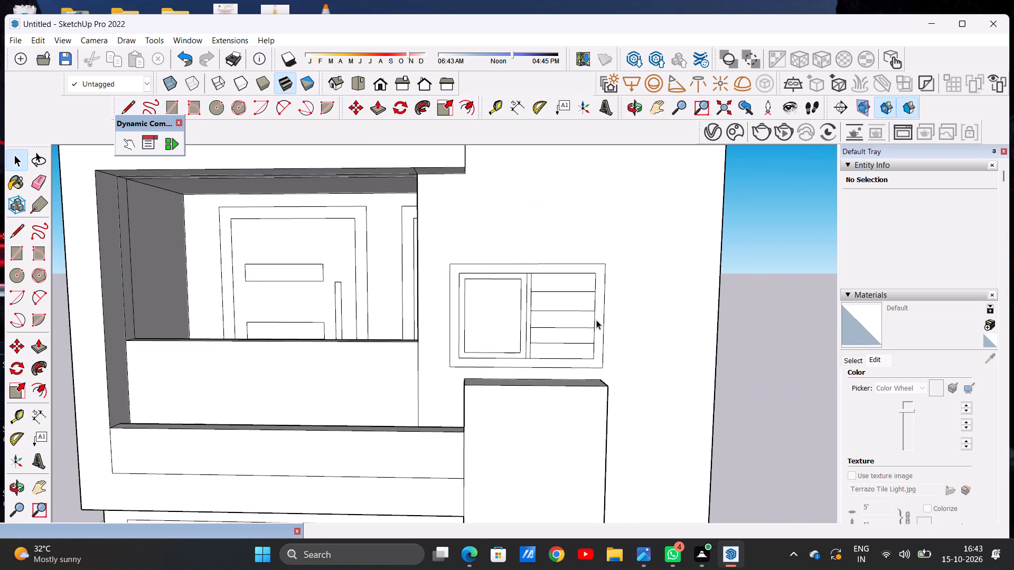
middle_click(587, 327)
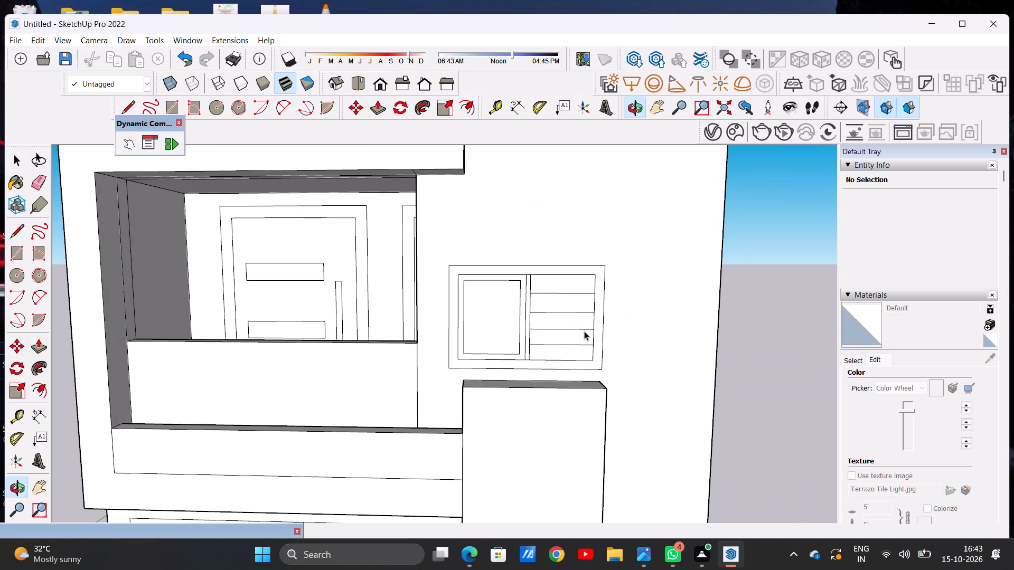
scroll(599, 277, "up", 6)
key("p")
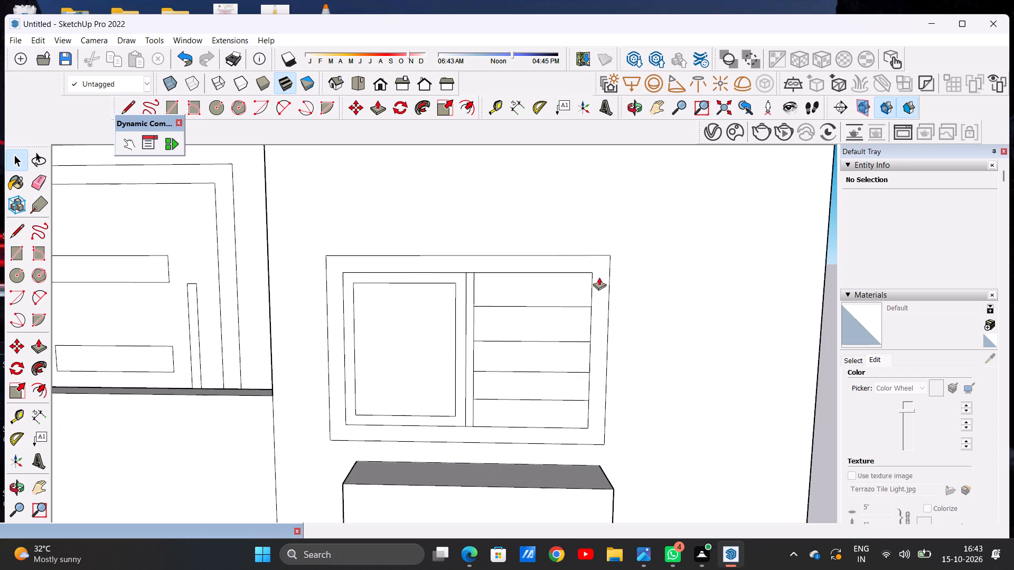
middle_click_drag(630, 274, 556, 359)
scroll(546, 344, "up", 4)
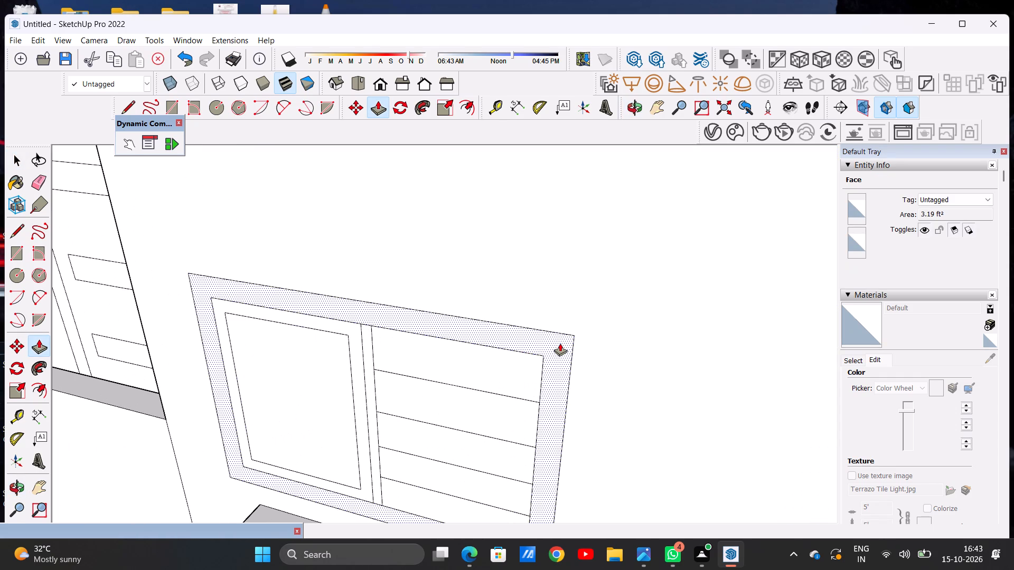
left_click(560, 343)
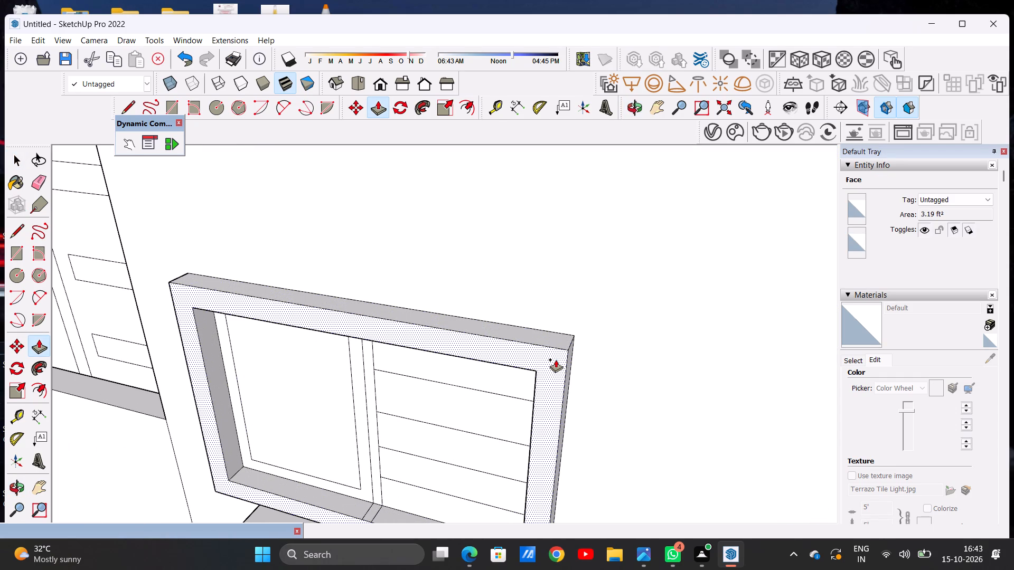
left_click(556, 360)
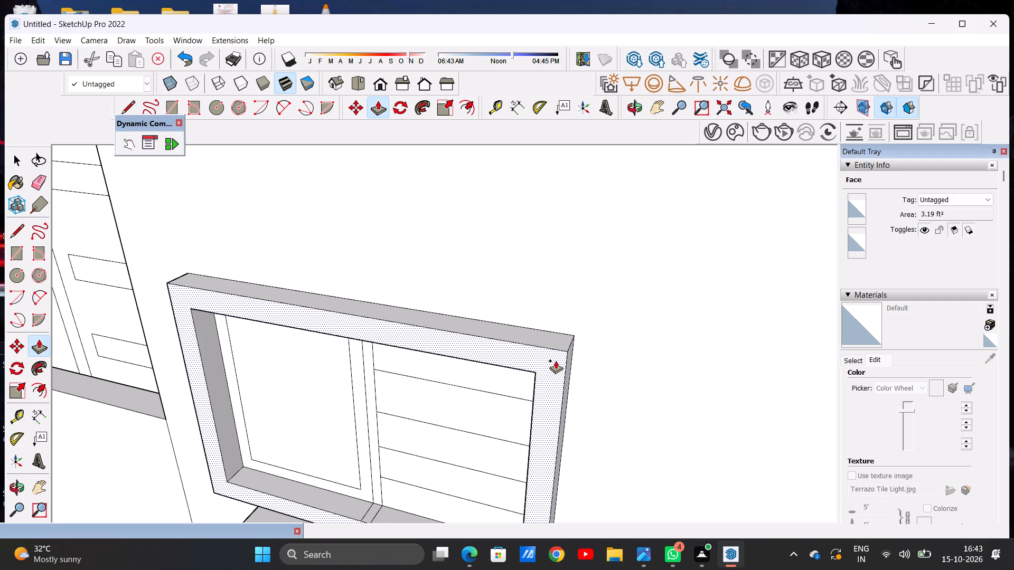
key("space")
Push/Pull the five horizontal strips of the divided pane slightly outward, all to the same depth within the frame.
scroll(596, 334, "down", 7)
middle_click_drag(437, 364, 564, 311)
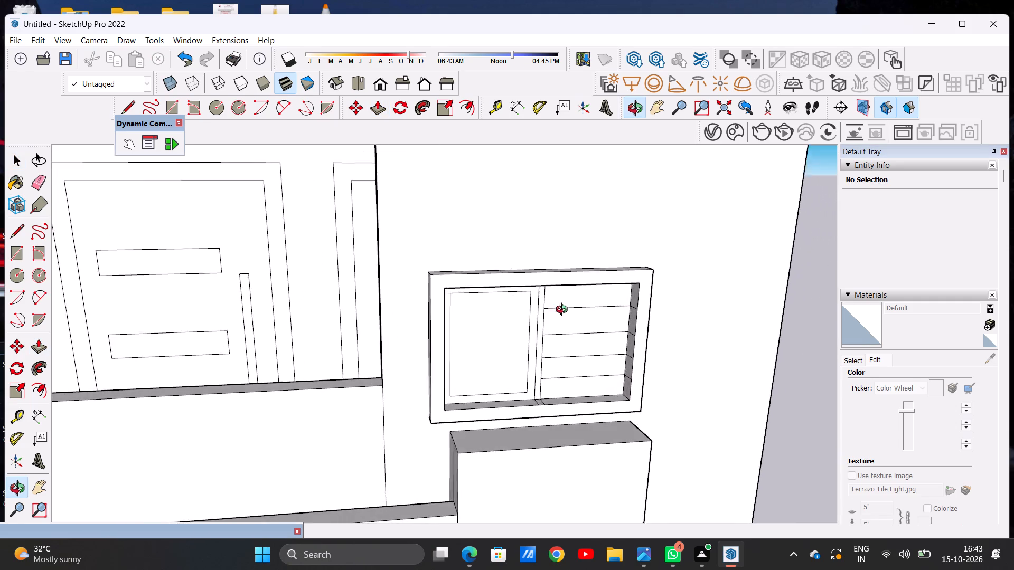
middle_click_drag(564, 311, 594, 305)
scroll(572, 298, "up", 4)
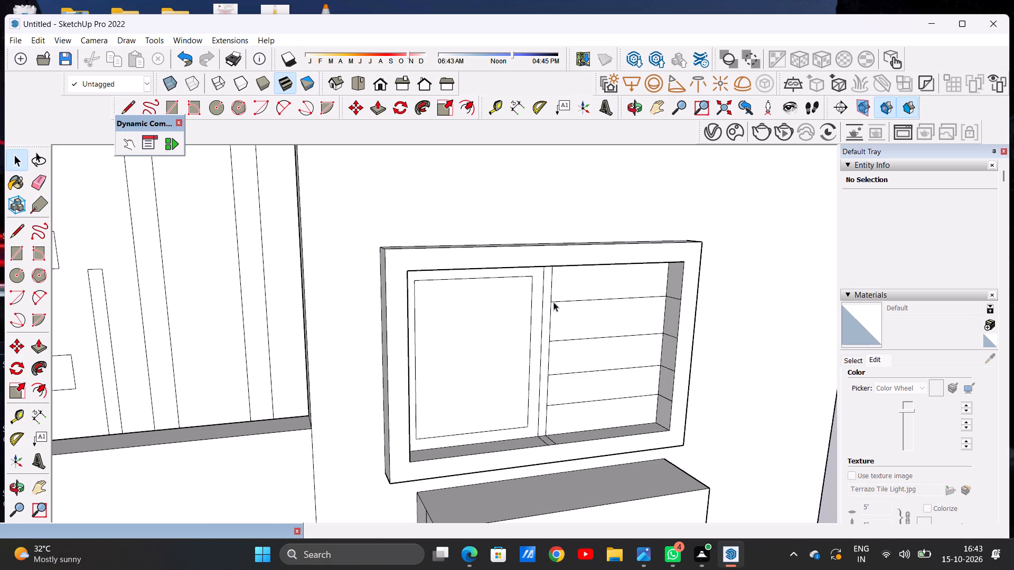
middle_click_drag(543, 297, 558, 287)
scroll(558, 286, "up", 1)
key("p")
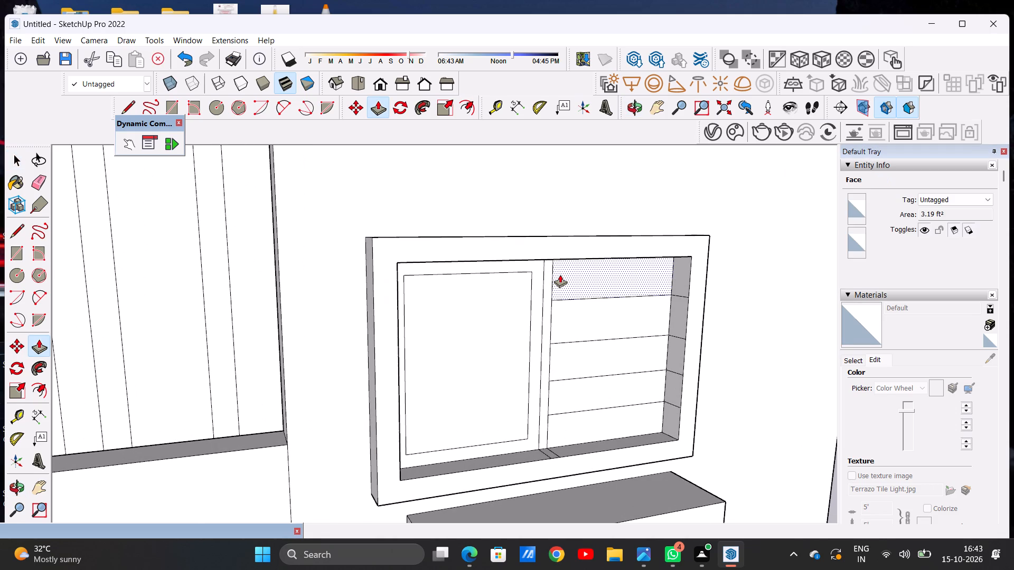
left_click(560, 274)
left_click(566, 280)
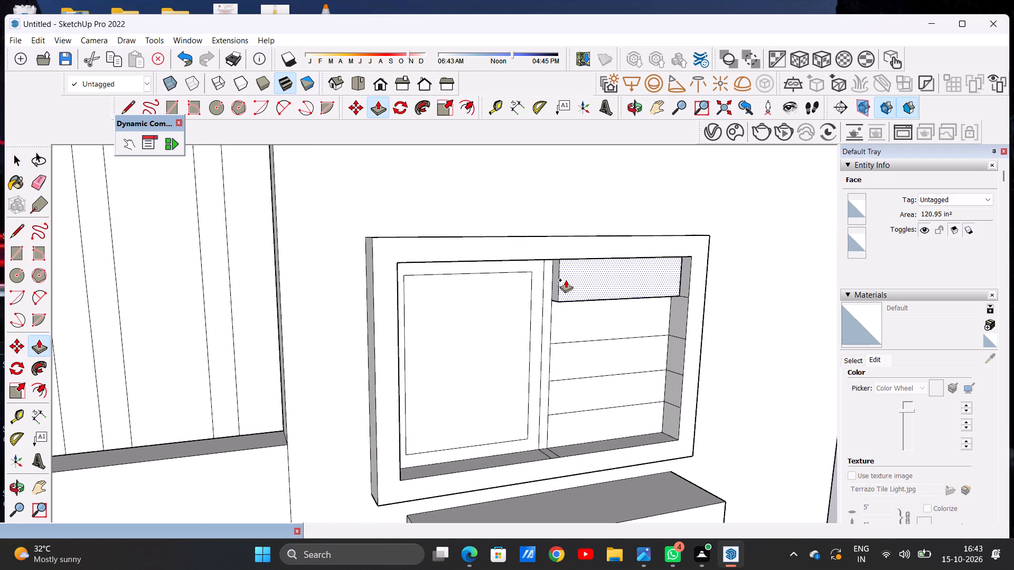
left_click(566, 317)
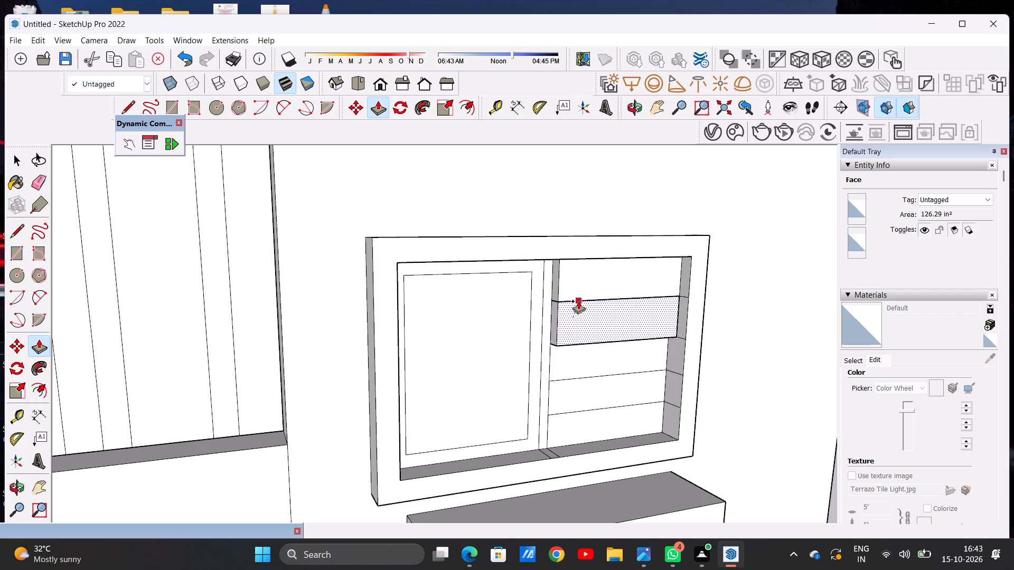
left_click(579, 299)
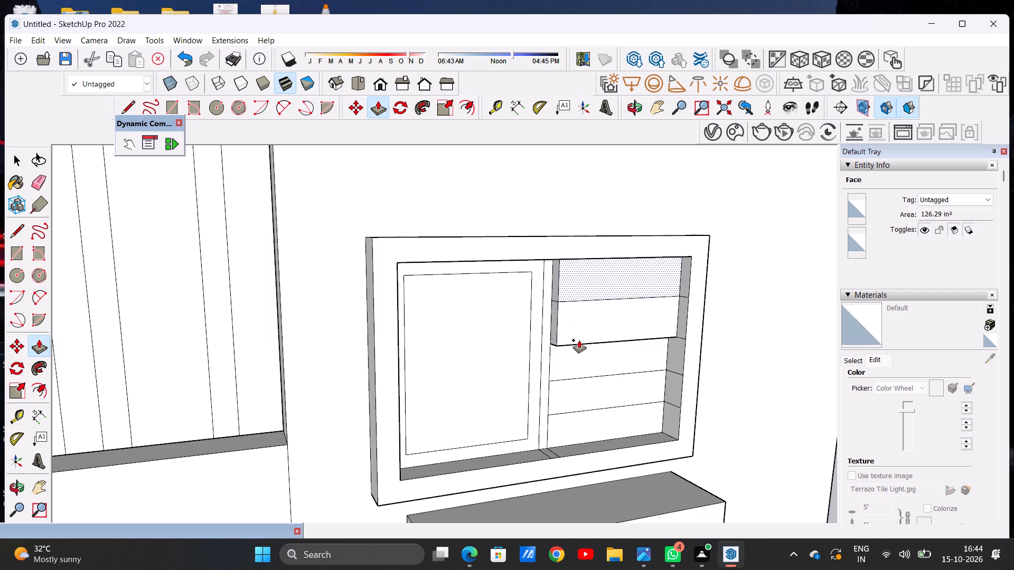
left_click(570, 357)
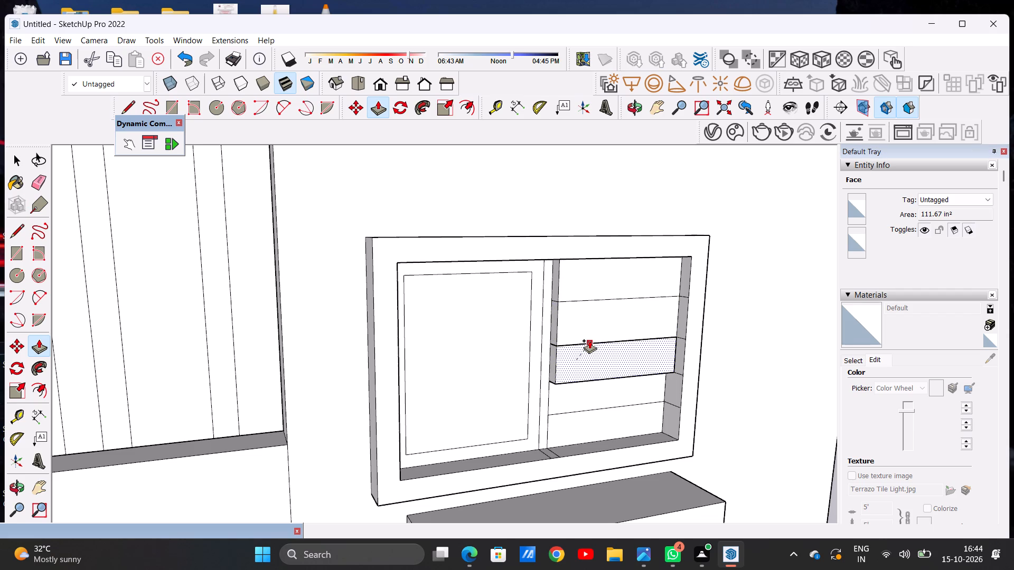
left_click(589, 340)
left_click(575, 395)
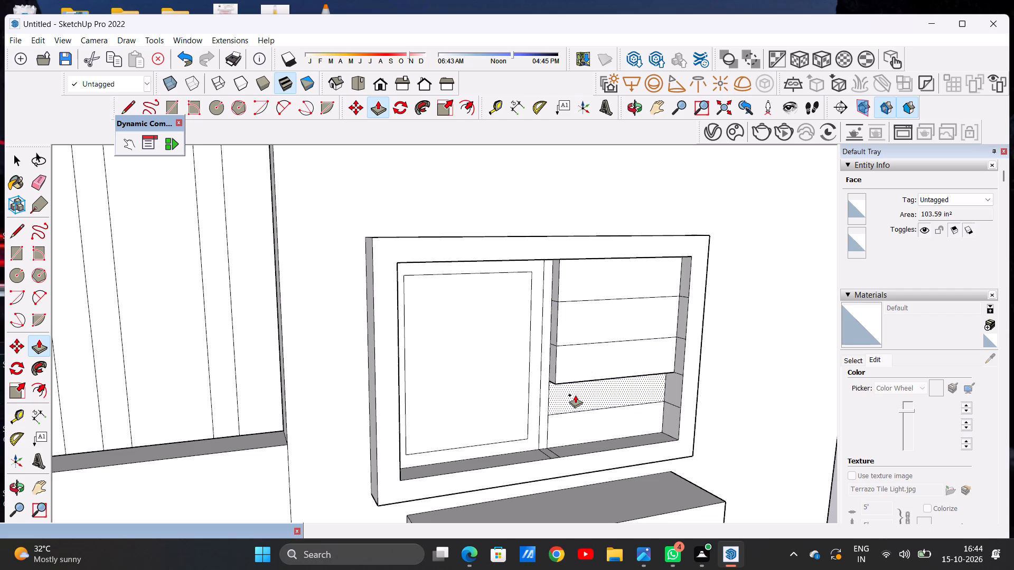
left_click(591, 374)
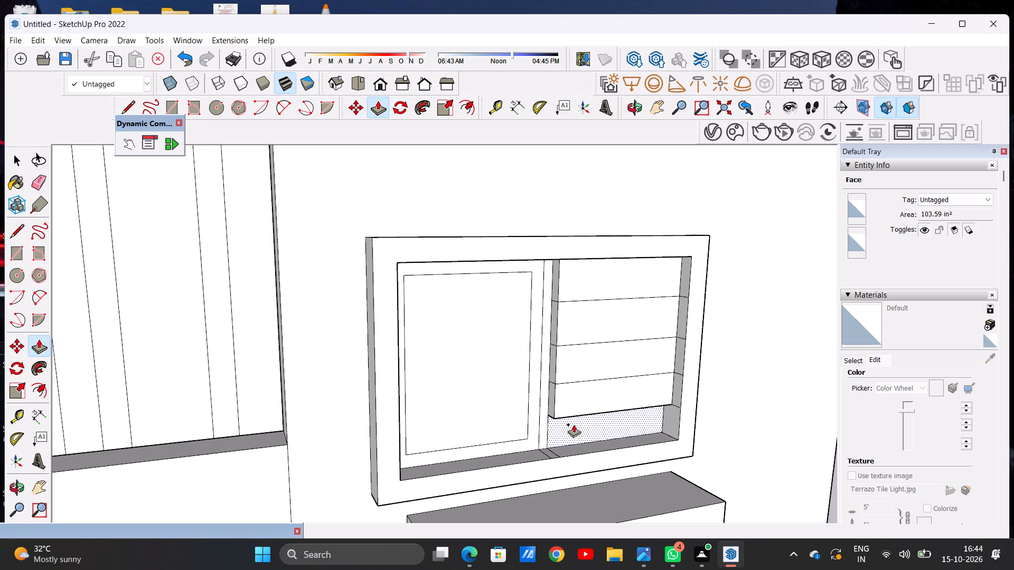
left_click(568, 427)
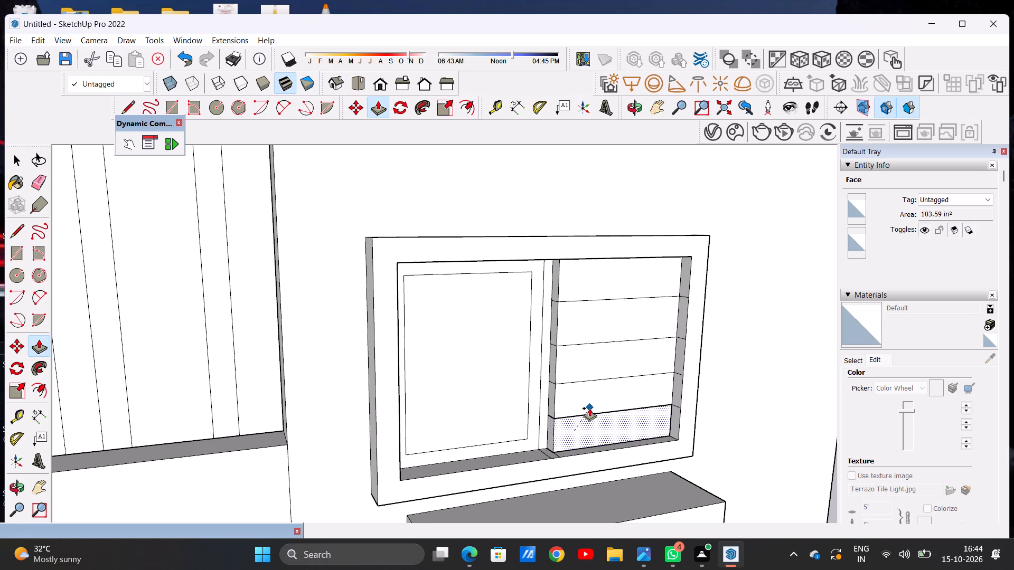
left_click(589, 408)
key("space")
Erase the leftover short dividing lines on the underside of the window frame's top member at the central mullion.
scroll(528, 360, "down", 7)
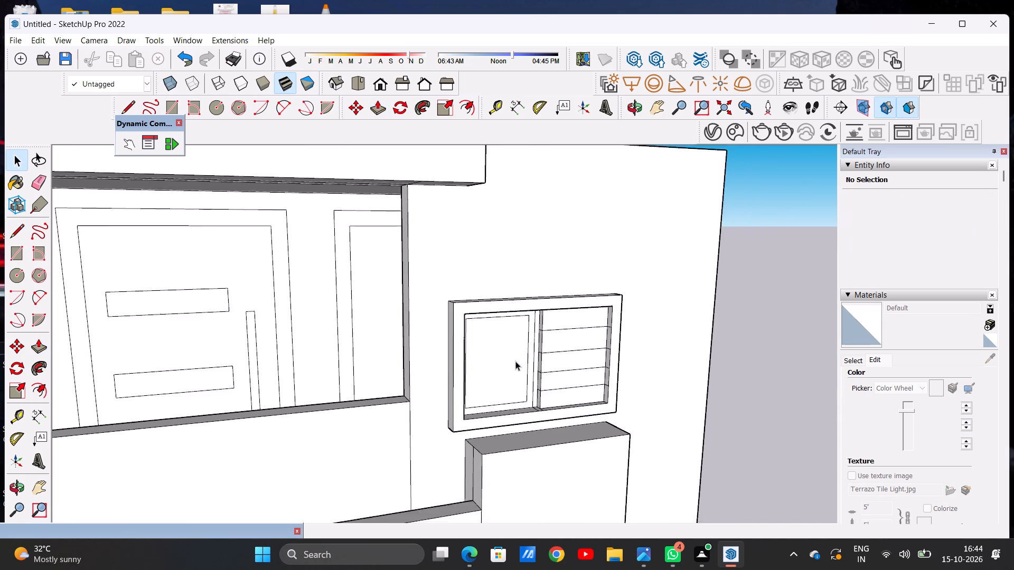
scroll(515, 361, "down", 6)
scroll(599, 351, "up", 1)
middle_click_drag(599, 351, 306, 363)
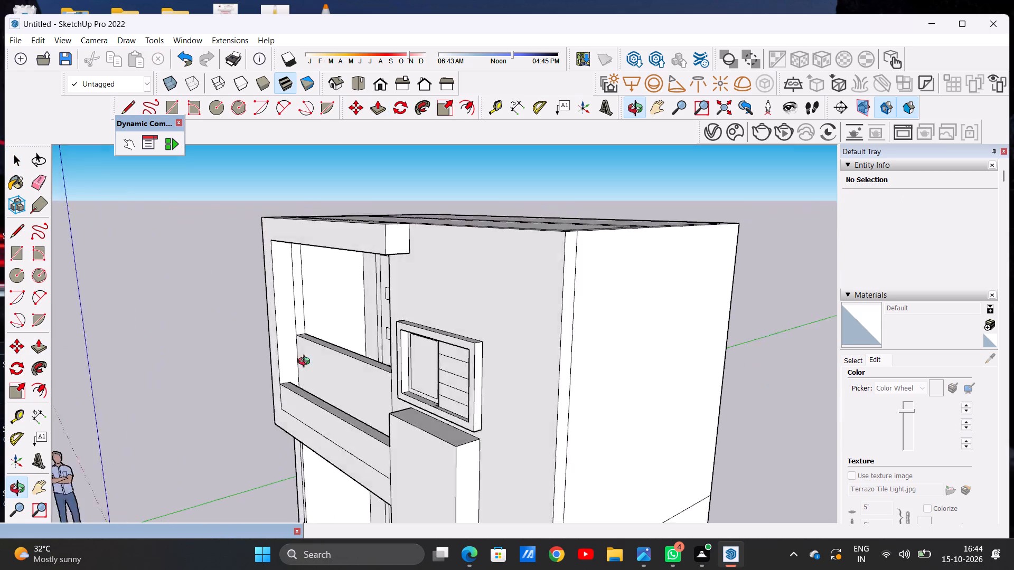
middle_click_drag(306, 363, 622, 330)
scroll(547, 353, "up", 15)
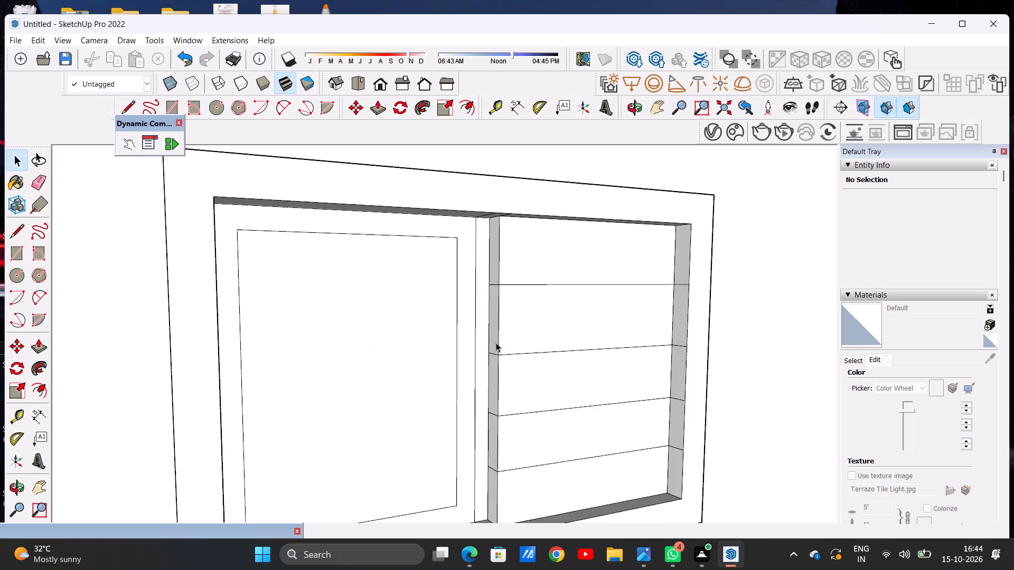
scroll(496, 343, "down", 6)
middle_click_drag(506, 355, 377, 248)
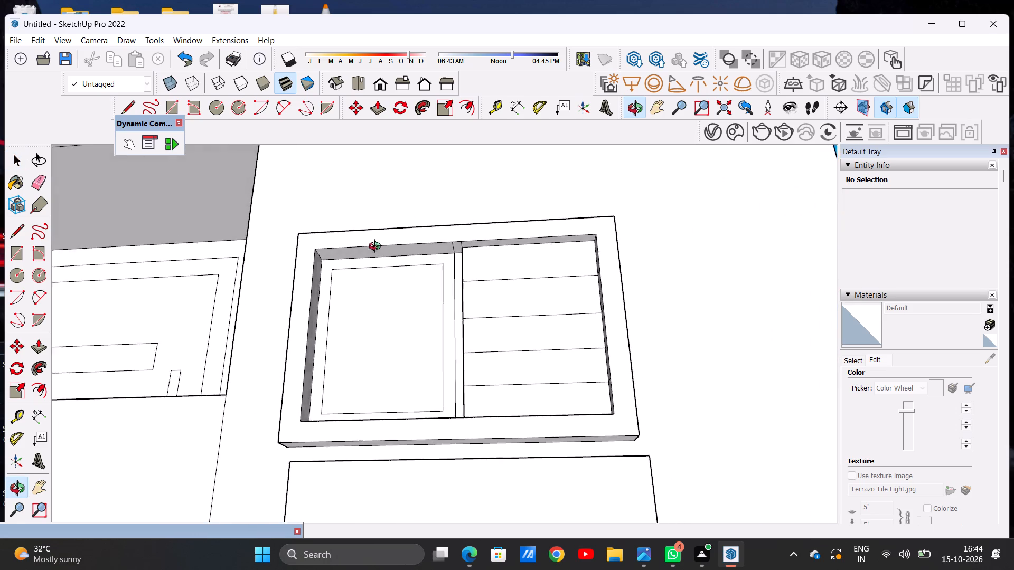
middle_click_drag(377, 248, 398, 245)
scroll(461, 253, "up", 10)
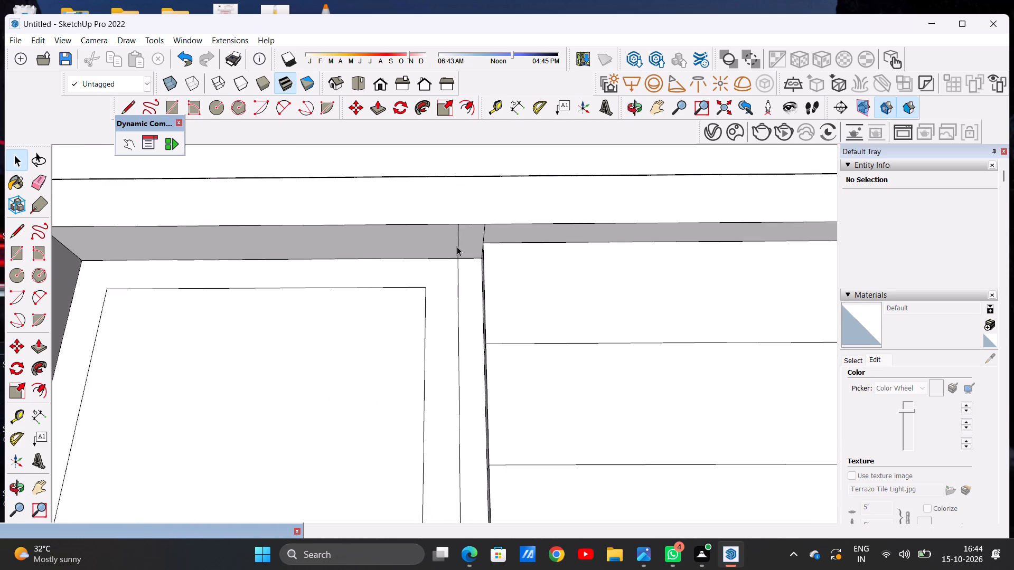
key("e")
scroll(466, 237, "up", 6)
left_click_drag(492, 227, 505, 224)
left_click_drag(462, 232, 461, 232)
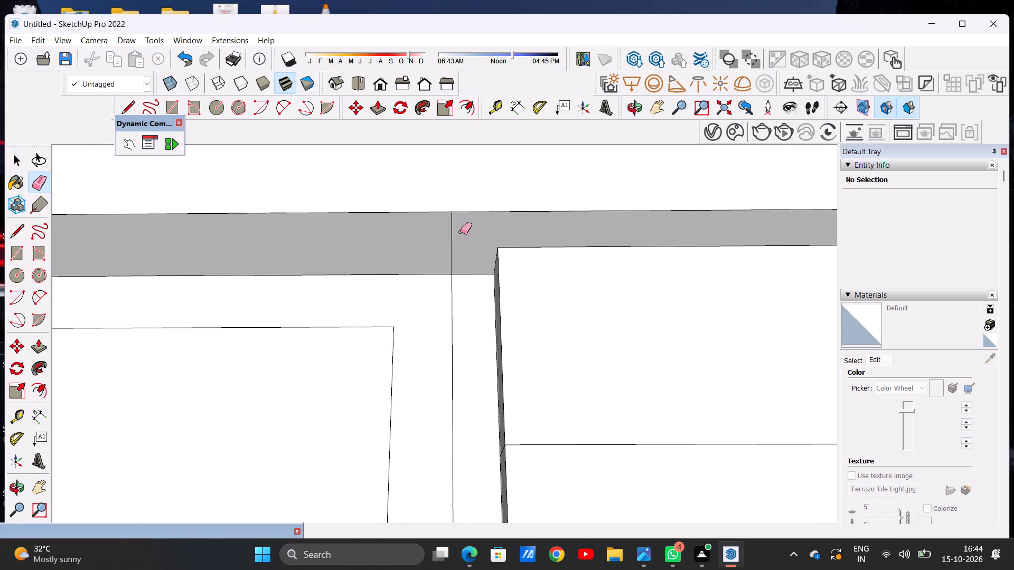
left_click_drag(461, 232, 428, 232)
Erase the leftover short dividing lines on the upper surface of the window frame's bottom member at the central mullion.
scroll(496, 230, "down", 17)
middle_click_drag(457, 298, 269, 351)
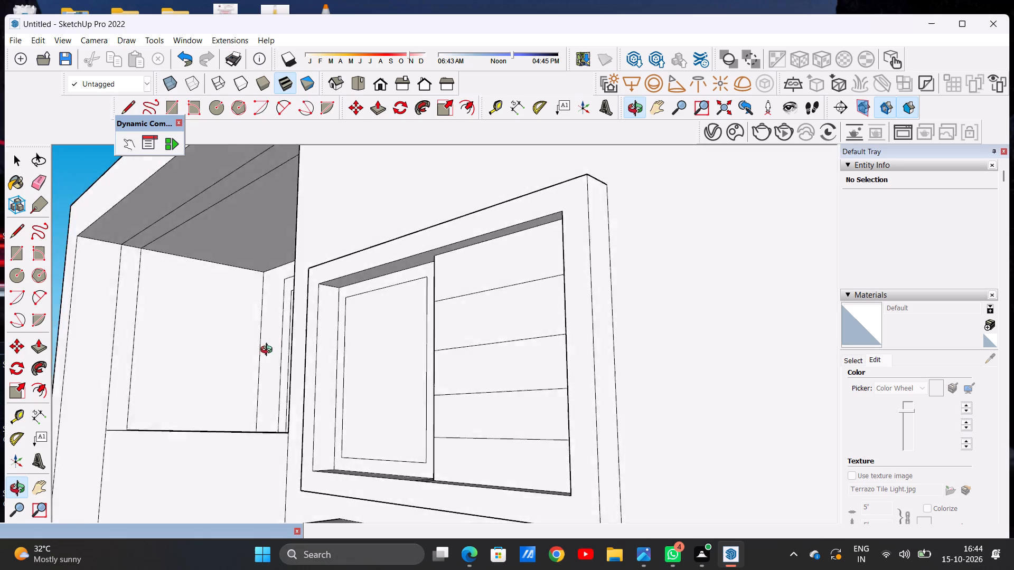
middle_click_drag(269, 351, 268, 364)
middle_click_drag(268, 367, 452, 460)
scroll(430, 336, "down", 10)
scroll(541, 411, "up", 6)
scroll(462, 408, "down", 1)
scroll(460, 408, "up", 7)
middle_click_drag(476, 392, 480, 442)
scroll(491, 420, "up", 15)
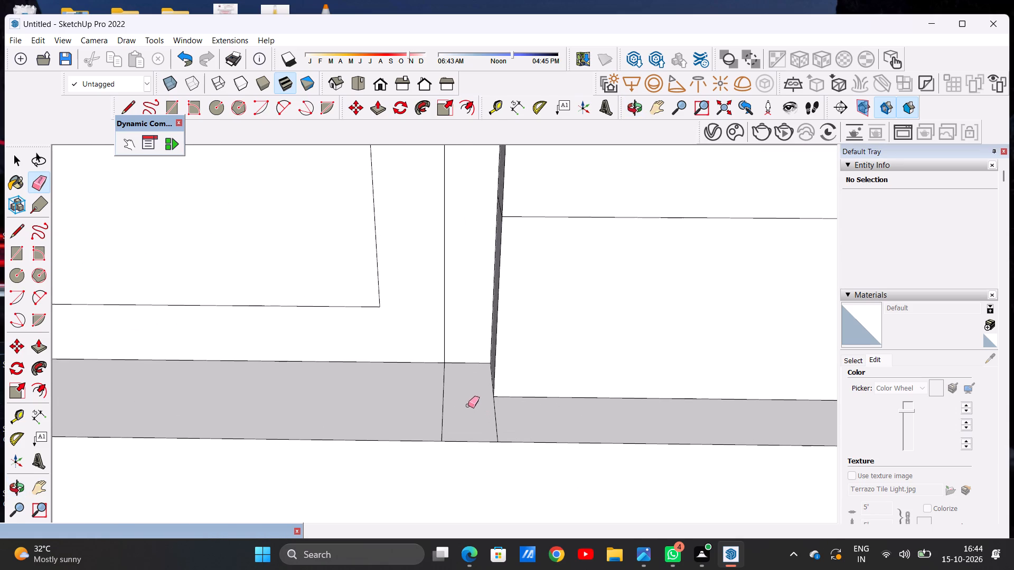
left_click_drag(439, 399, 444, 399)
left_click_drag(483, 406, 498, 412)
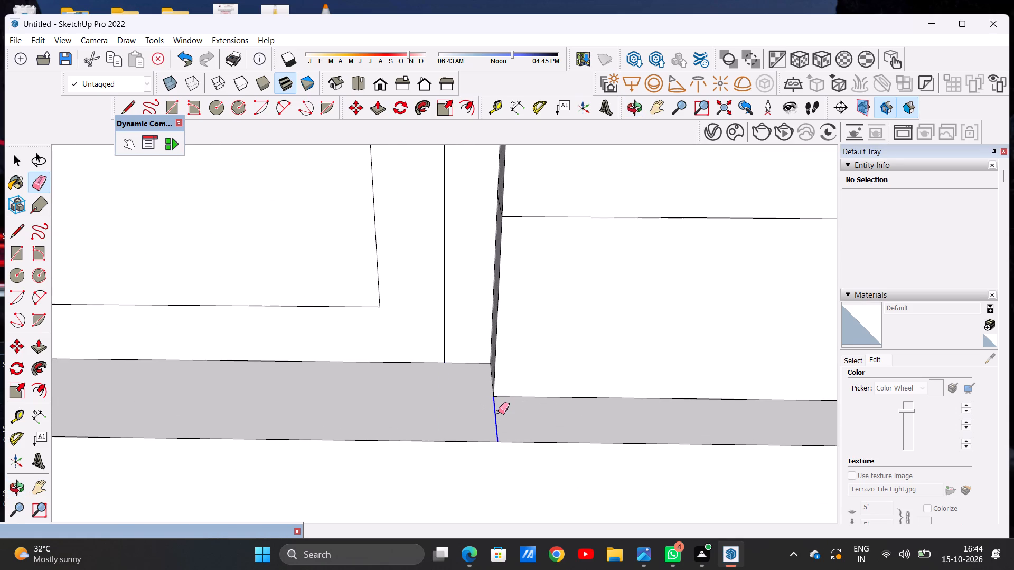
key("space")
Examine the upper-floor window and the overall house elevation from the front and the side.
scroll(476, 389, "down", 20)
scroll(476, 389, "down", 1)
middle_click_drag(463, 367, 463, 306)
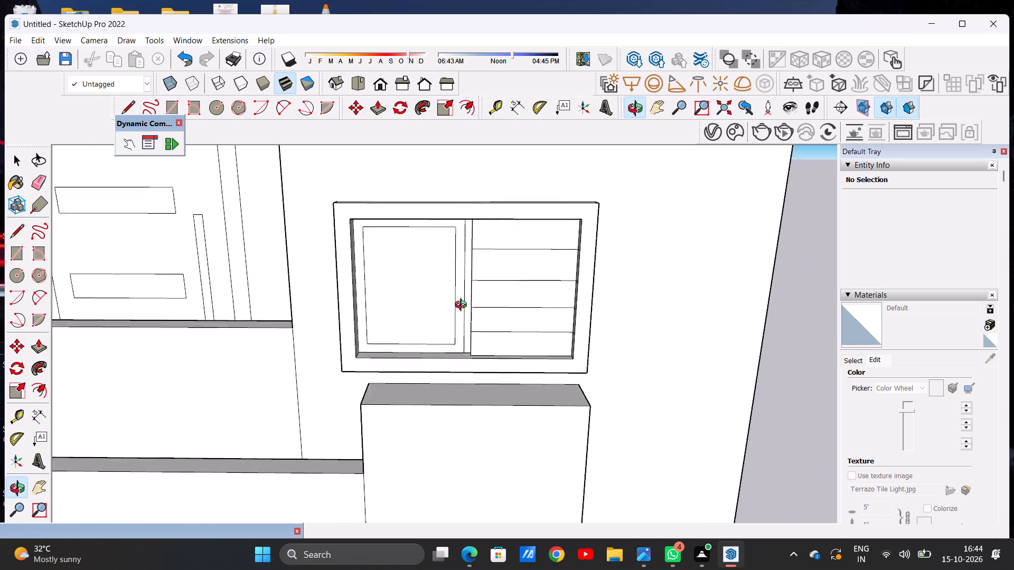
middle_click_drag(463, 306, 460, 281)
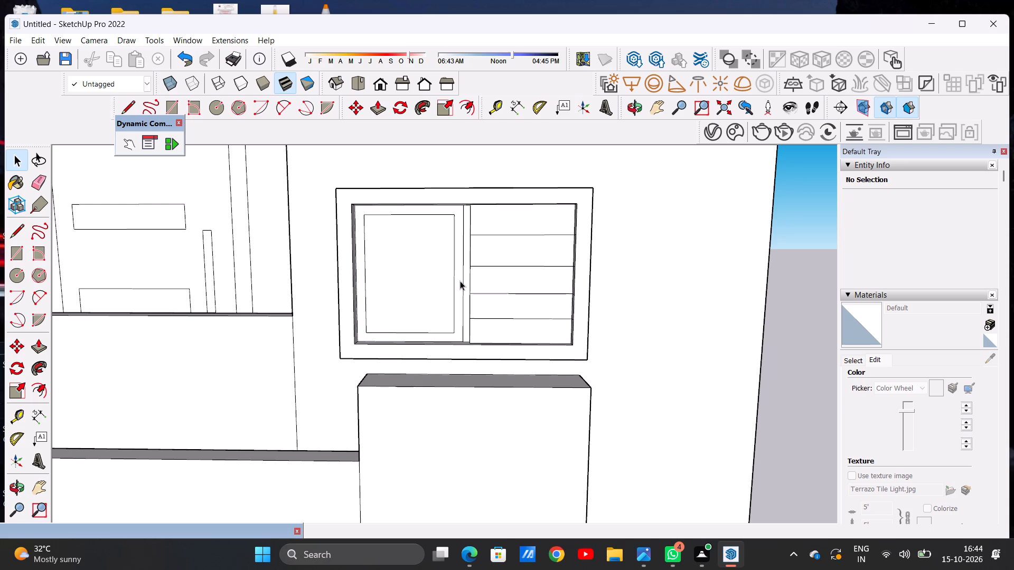
scroll(465, 232, "down", 13)
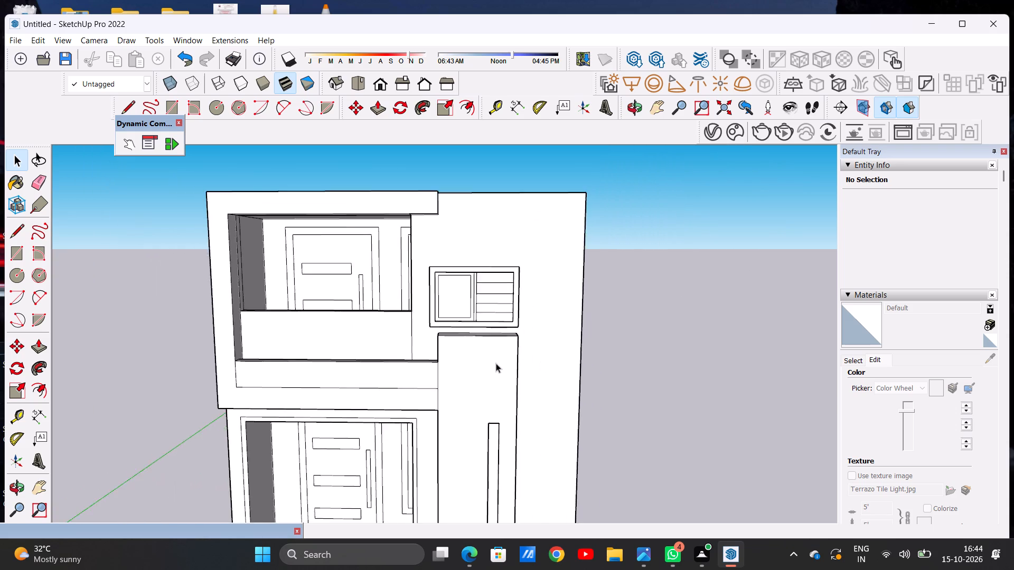
scroll(496, 363, "down", 3)
scroll(504, 302, "up", 8)
middle_click_drag(528, 305, 238, 337)
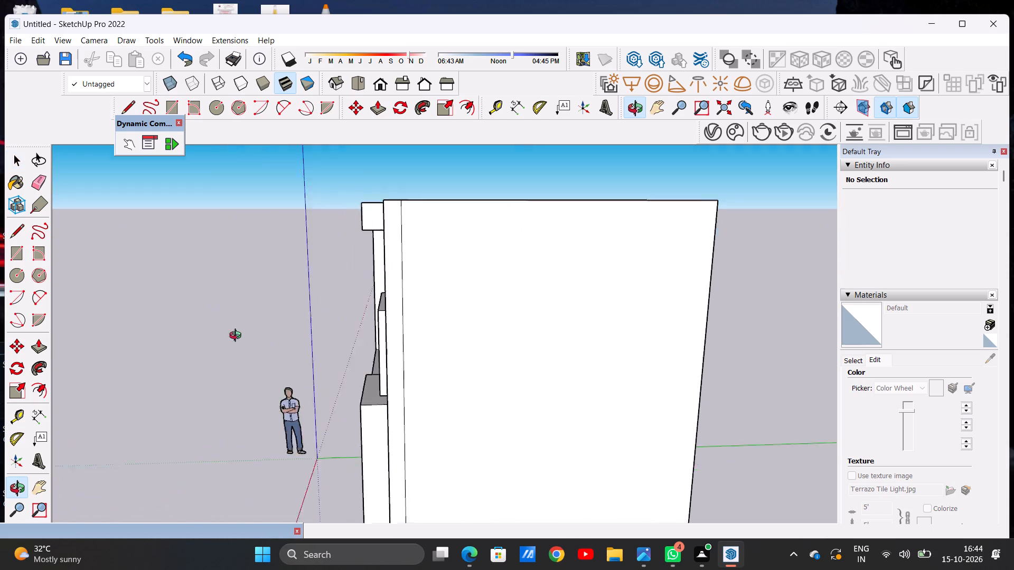
Examine the upper-floor window, the tall slotted panel and the overall front elevation from several angles and distances.
middle_click_drag(238, 337, 716, 381)
scroll(472, 350, "up", 13)
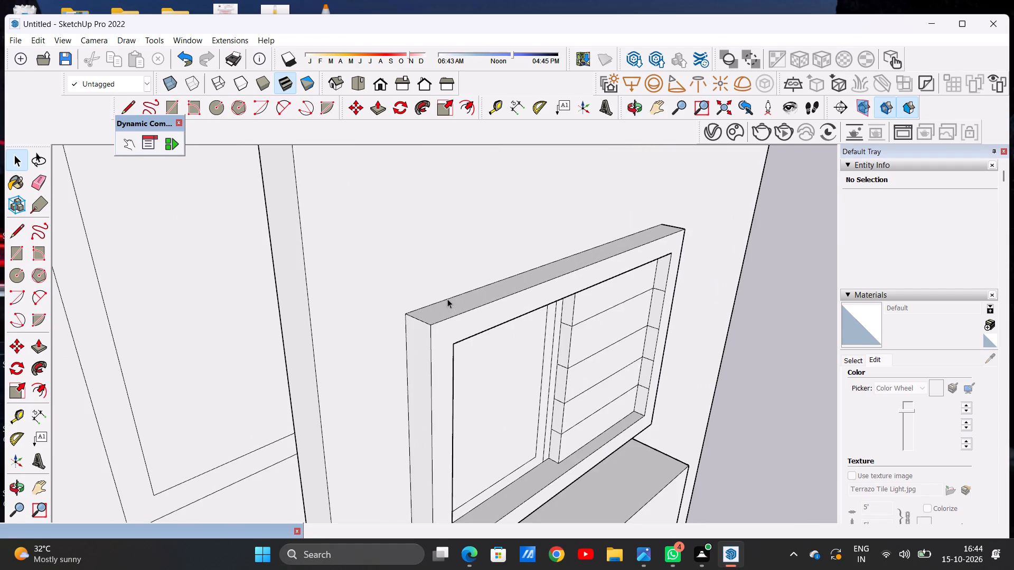
middle_click_drag(447, 301, 393, 286)
scroll(390, 298, "down", 16)
scroll(587, 318, "up", 1)
middle_click_drag(574, 324, 466, 311)
scroll(452, 396, "up", 6)
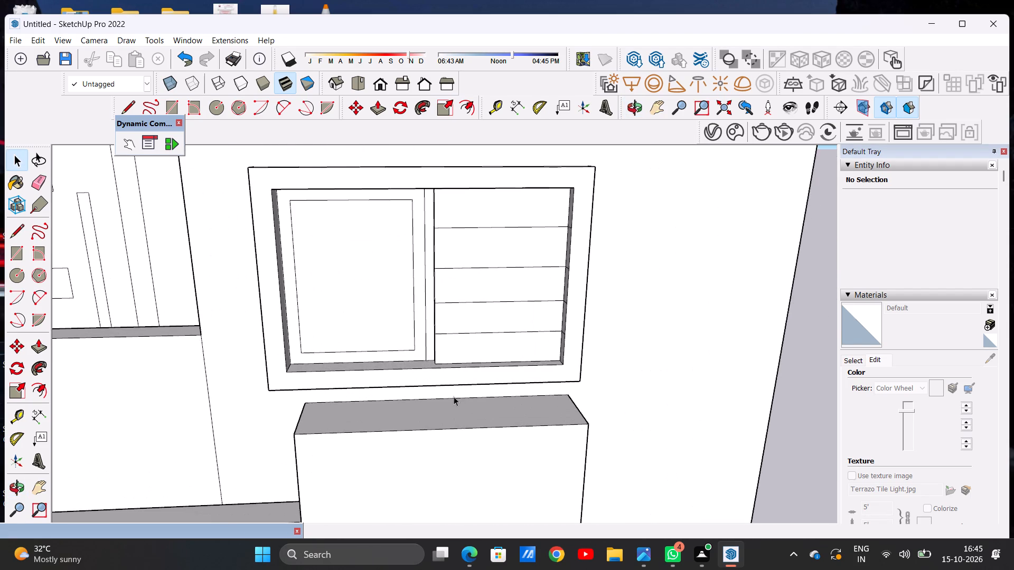
middle_click_drag(465, 408, 453, 284)
scroll(410, 370, "up", 10)
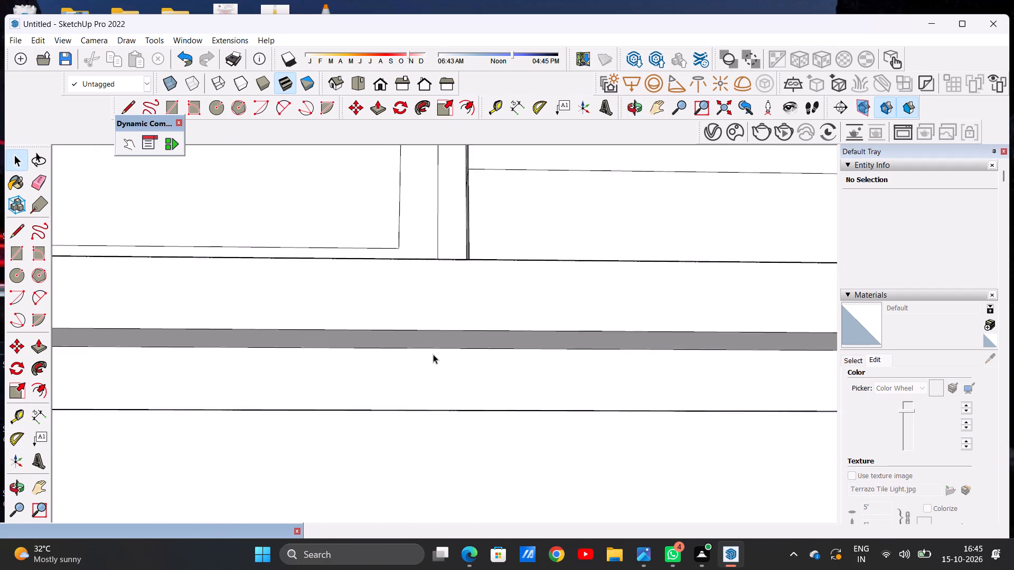
scroll(433, 354, "up", 10)
scroll(446, 340, "down", 20)
scroll(446, 340, "down", 12)
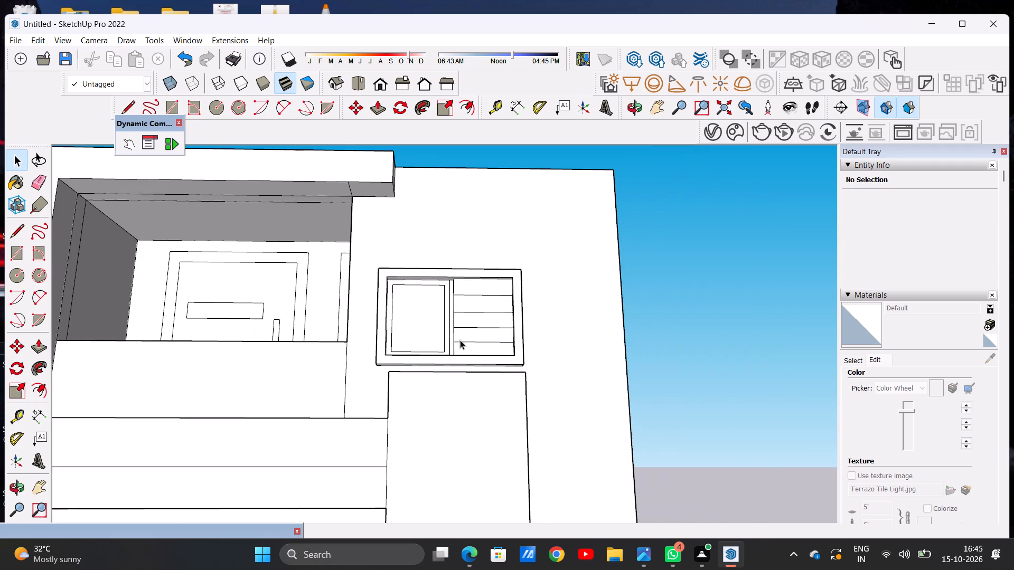
middle_click_drag(462, 349, 464, 412)
scroll(464, 412, "up", 1)
scroll(465, 407, "down", 20)
scroll(465, 407, "down", 1)
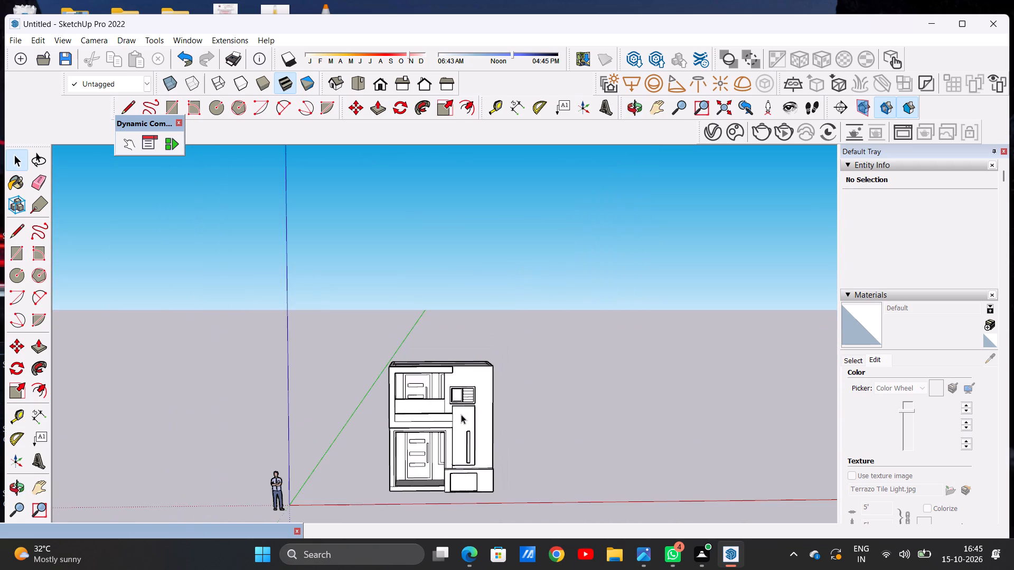
scroll(466, 442, "up", 14)
middle_click_drag(485, 426, 284, 448)
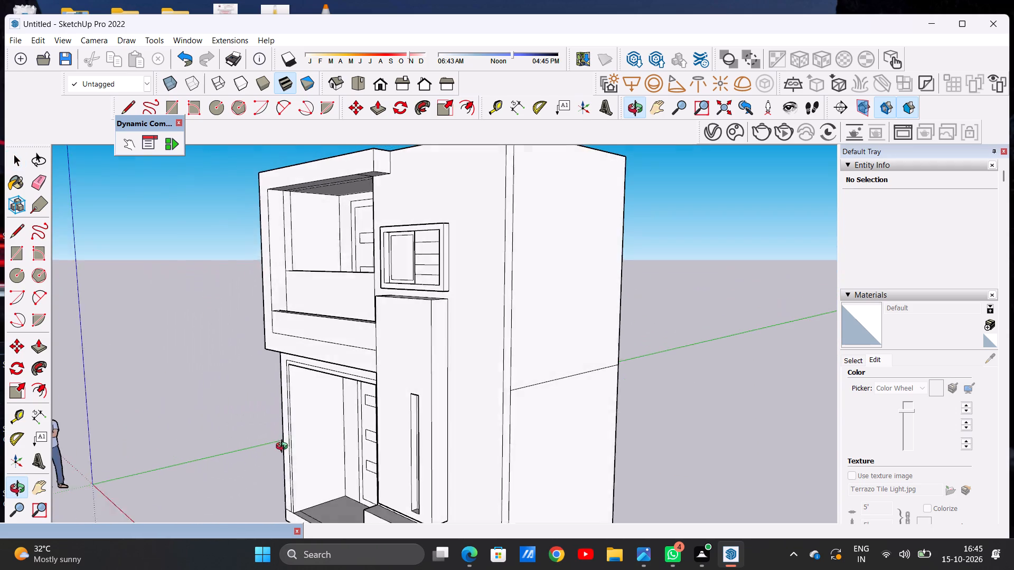
middle_click_drag(284, 448, 550, 454)
scroll(502, 425, "up", 4)
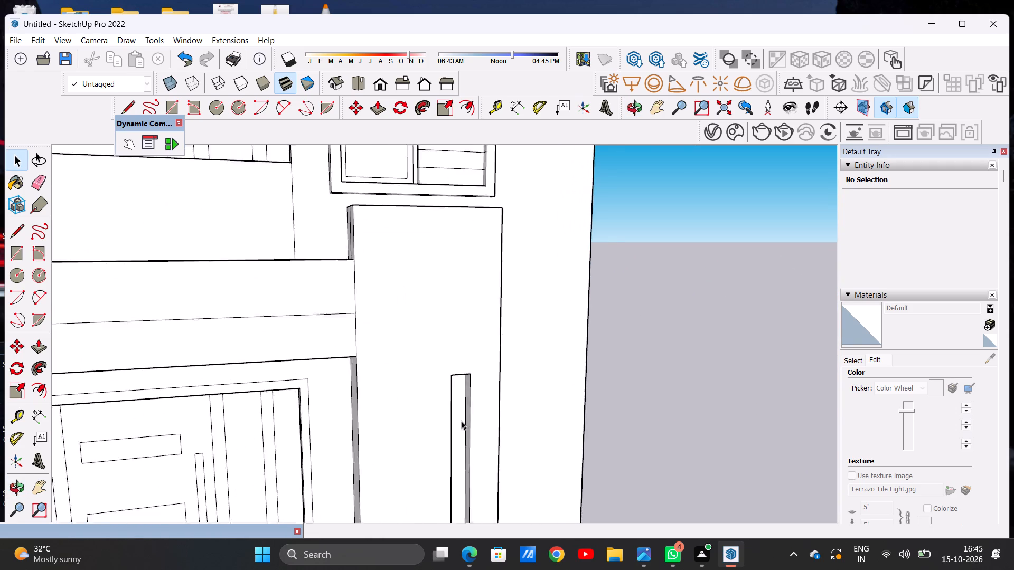
scroll(461, 421, "up", 12)
scroll(465, 401, "down", 16)
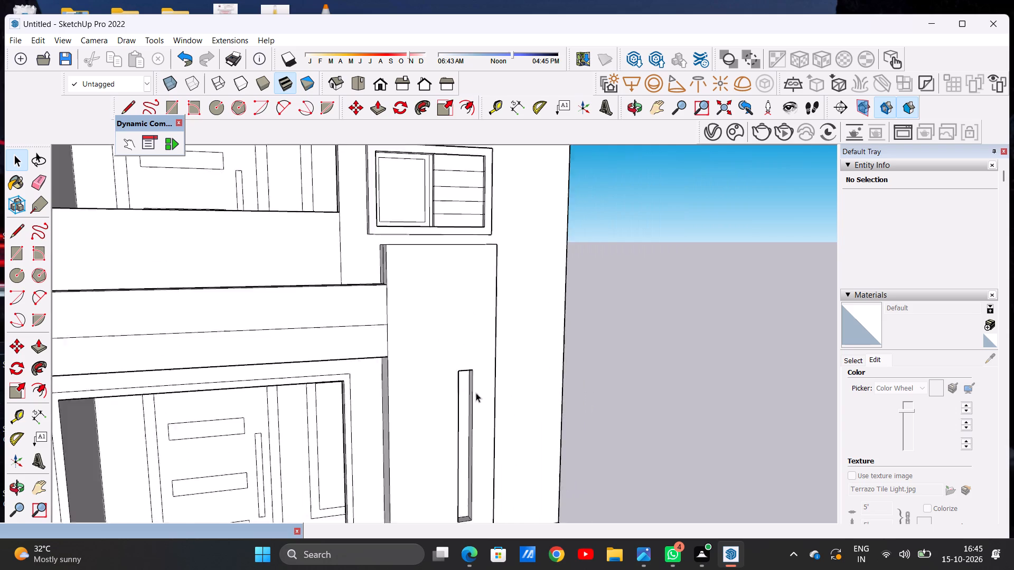
scroll(476, 393, "down", 2)
middle_click_drag(492, 405, 421, 434)
scroll(510, 426, "down", 13)
scroll(498, 469, "up", 7)
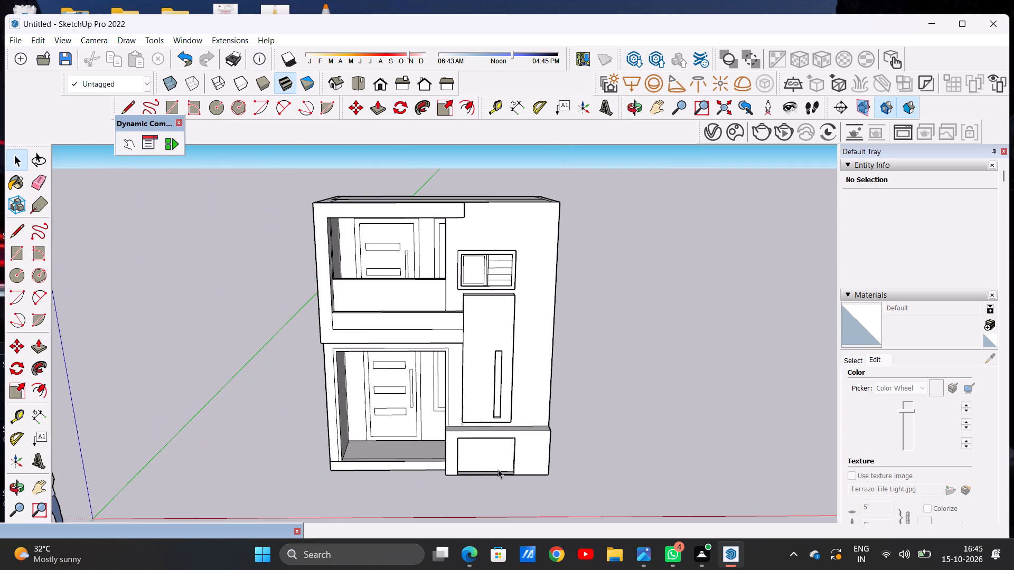
scroll(498, 469, "down", 4)
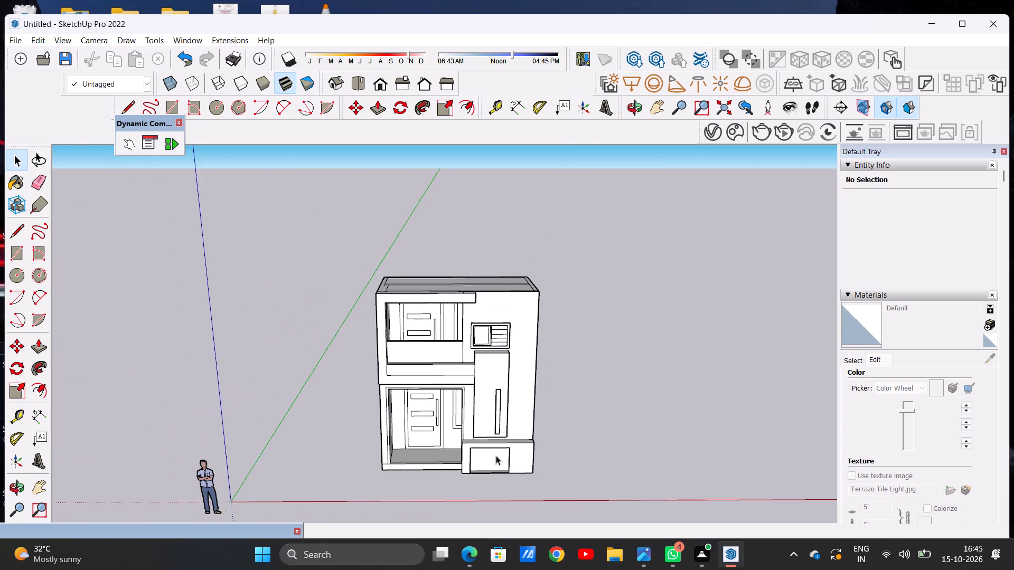
scroll(511, 343, "up", 6)
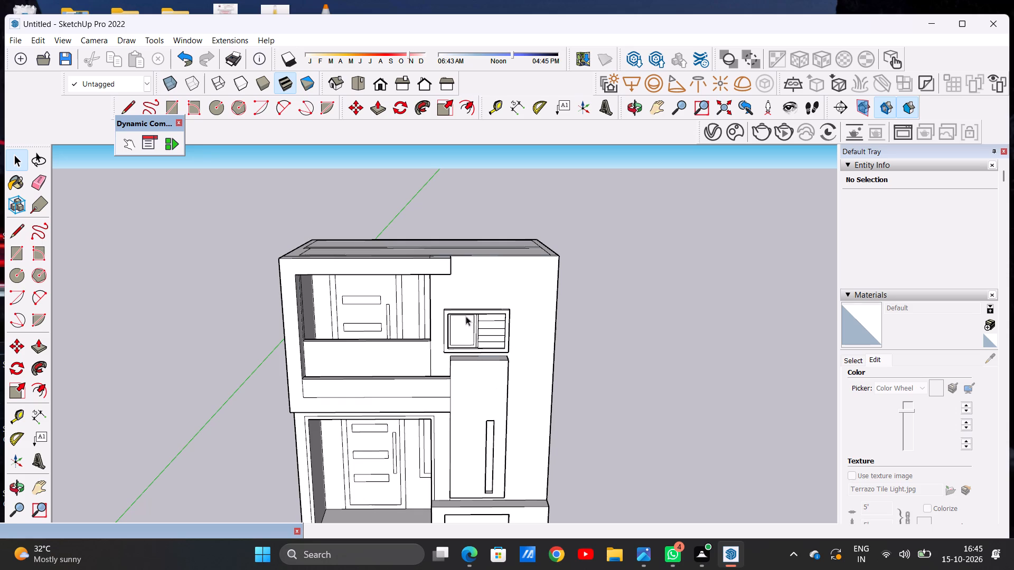
scroll(451, 259, "down", 5)
scroll(461, 323, "up", 5)
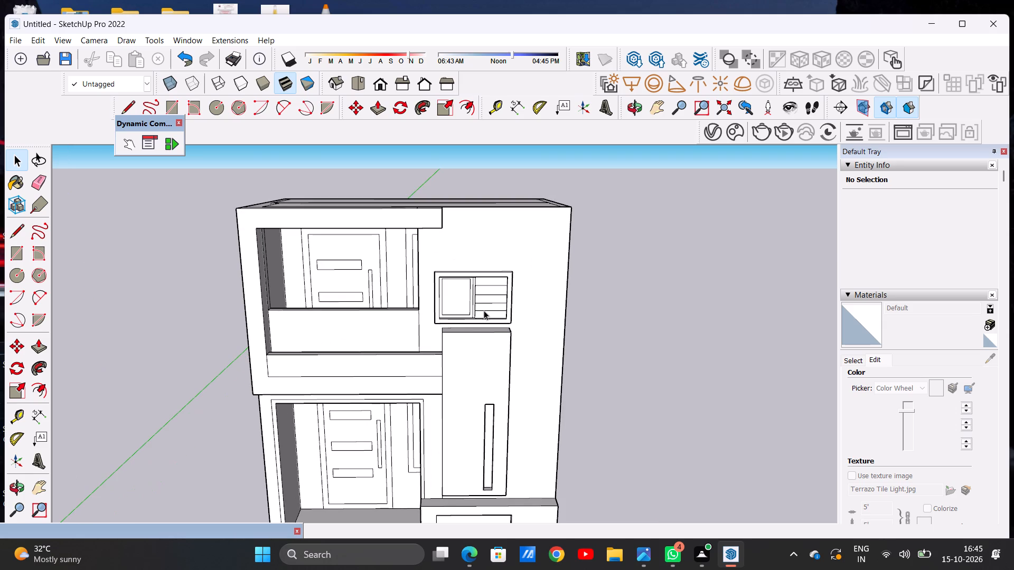
scroll(518, 302, "down", 3)
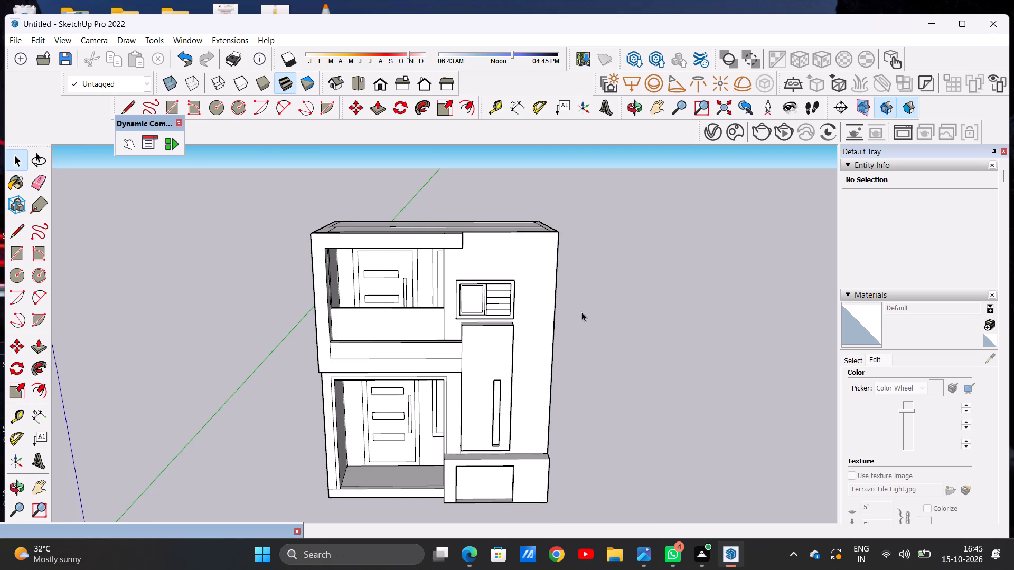
scroll(593, 316, "down", 3)
Examine the roof surface with its border strips and cross strip from above the front of the house.
middle_click_drag(550, 273, 531, 361)
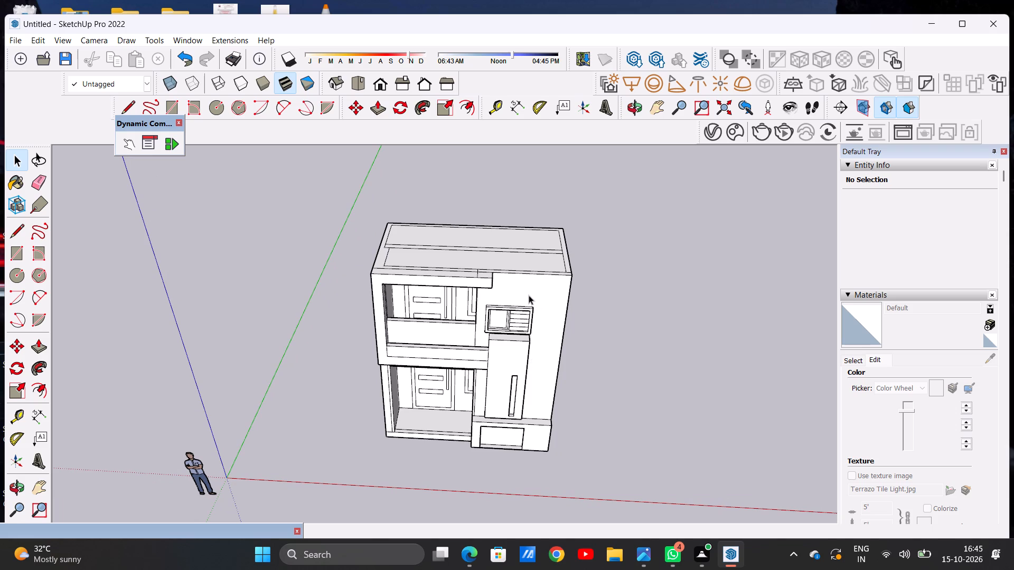
middle_click_drag(522, 347, 519, 426)
scroll(421, 288, "up", 5)
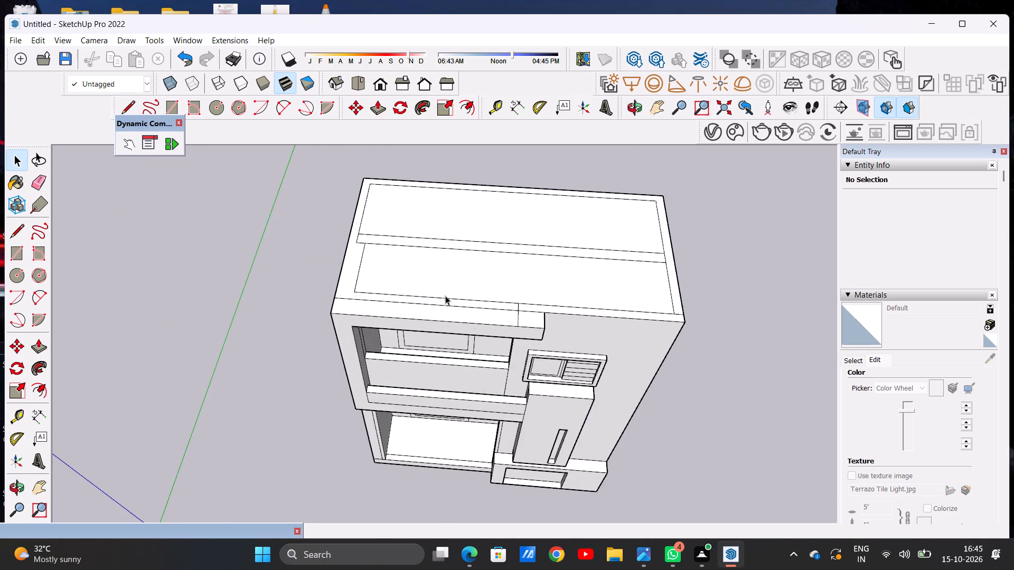
scroll(492, 352, "up", 1)
middle_click_drag(490, 369, 510, 283)
middle_click_drag(510, 279, 513, 262)
scroll(512, 335, "down", 5)
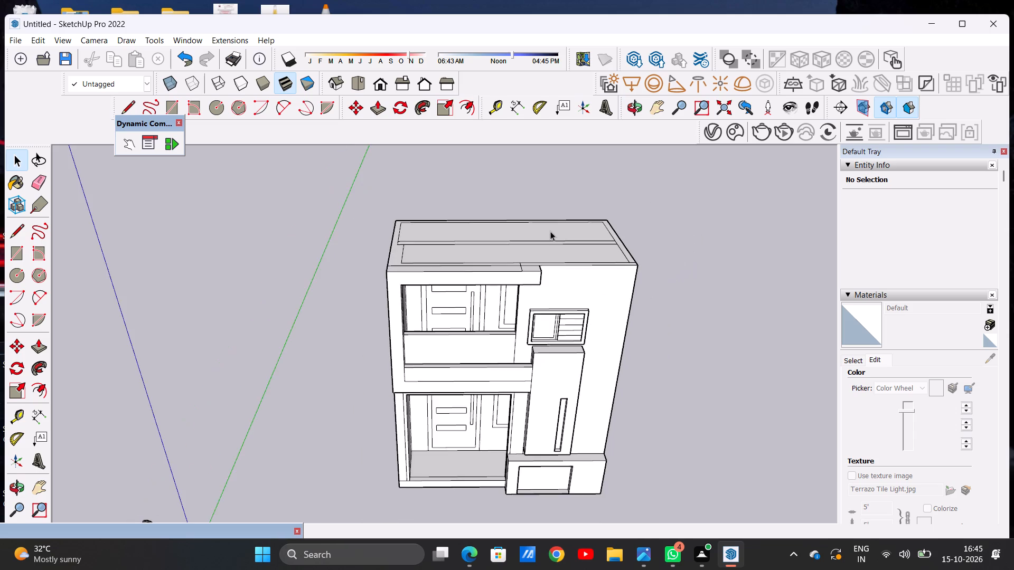
middle_click_drag(550, 231, 545, 308)
scroll(590, 304, "up", 3)
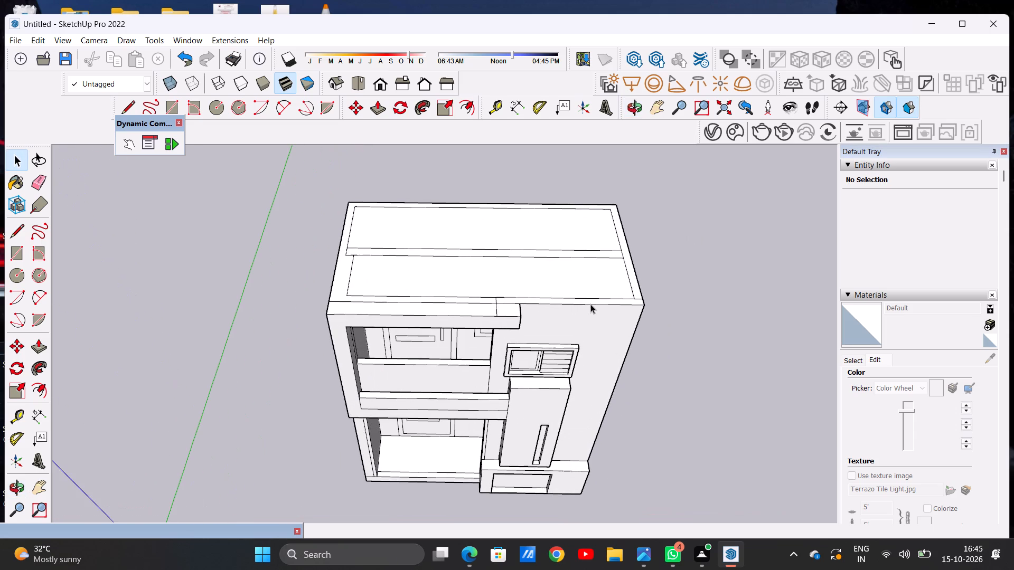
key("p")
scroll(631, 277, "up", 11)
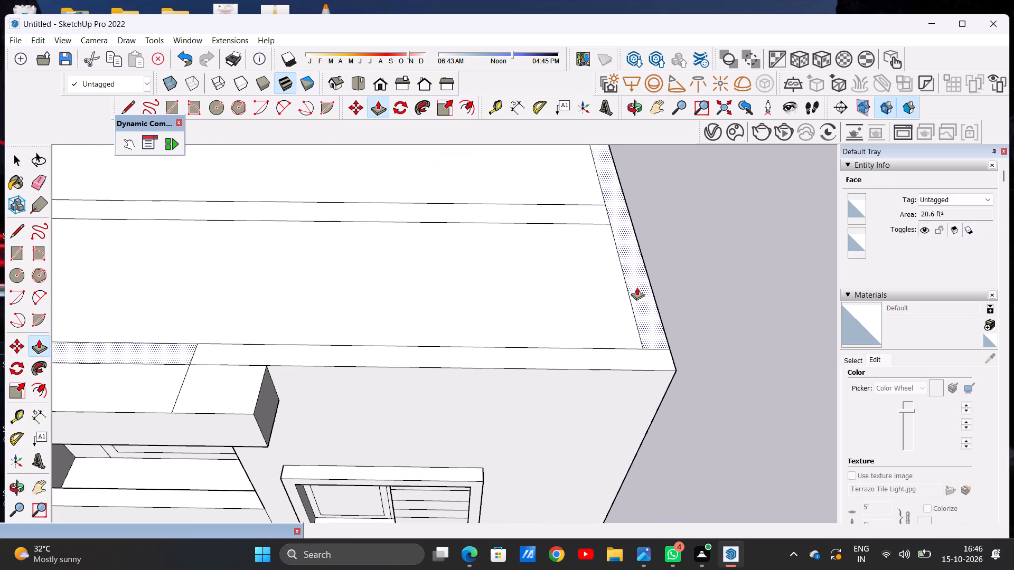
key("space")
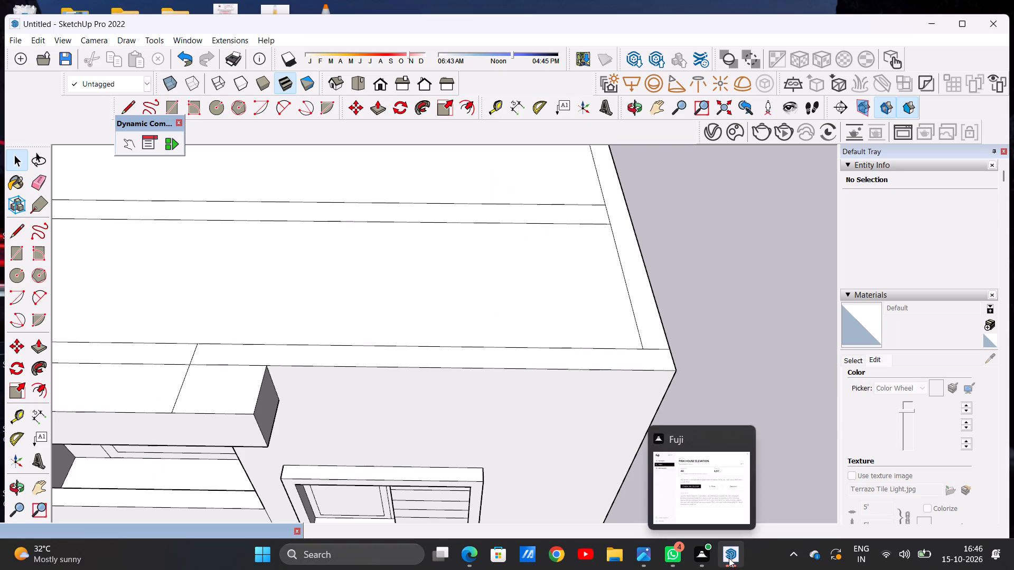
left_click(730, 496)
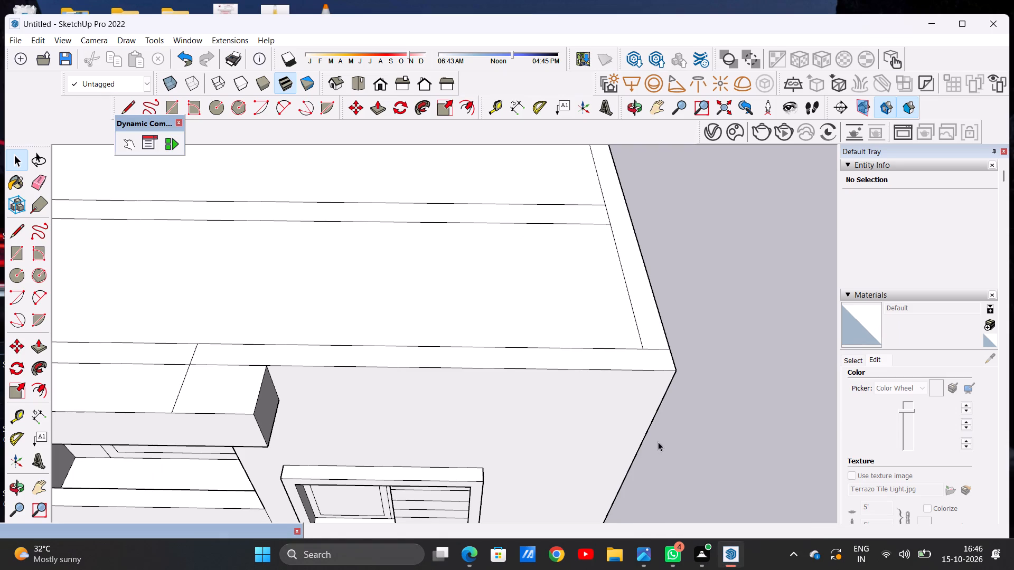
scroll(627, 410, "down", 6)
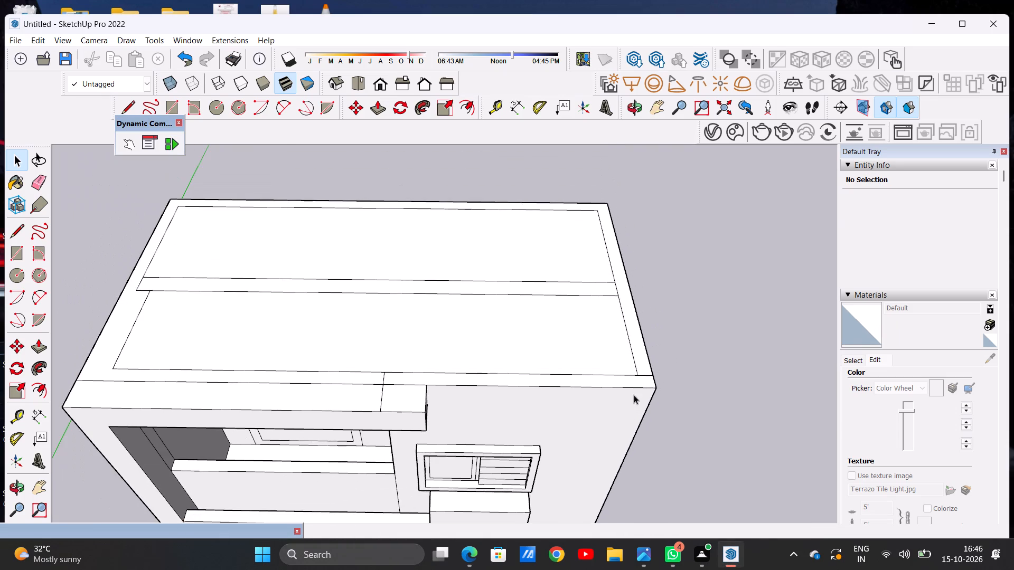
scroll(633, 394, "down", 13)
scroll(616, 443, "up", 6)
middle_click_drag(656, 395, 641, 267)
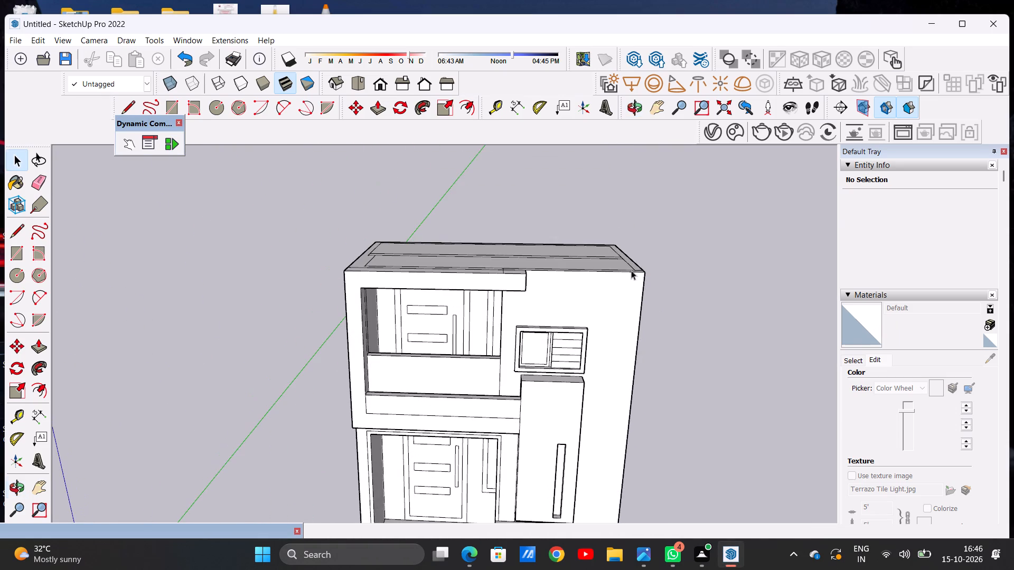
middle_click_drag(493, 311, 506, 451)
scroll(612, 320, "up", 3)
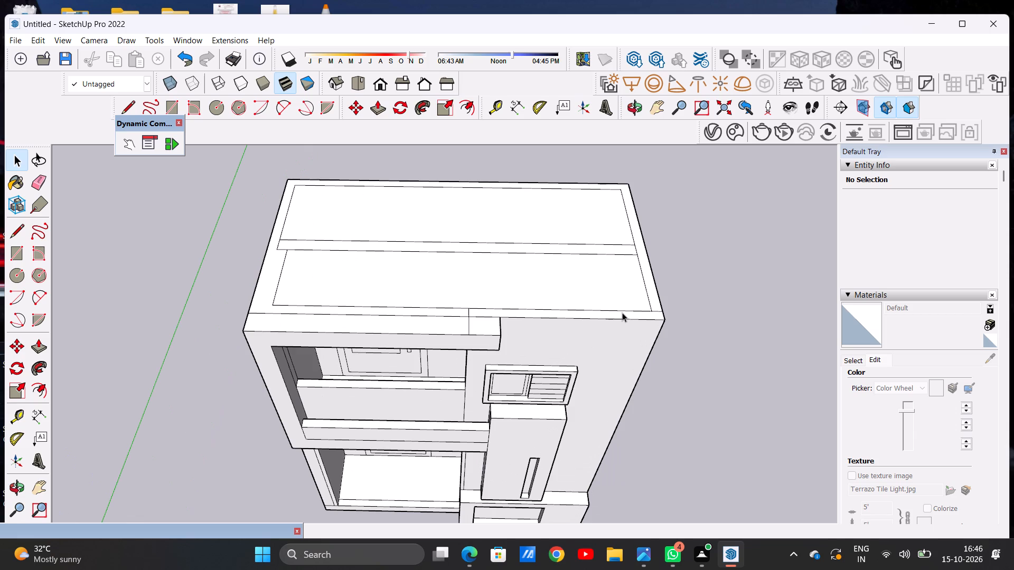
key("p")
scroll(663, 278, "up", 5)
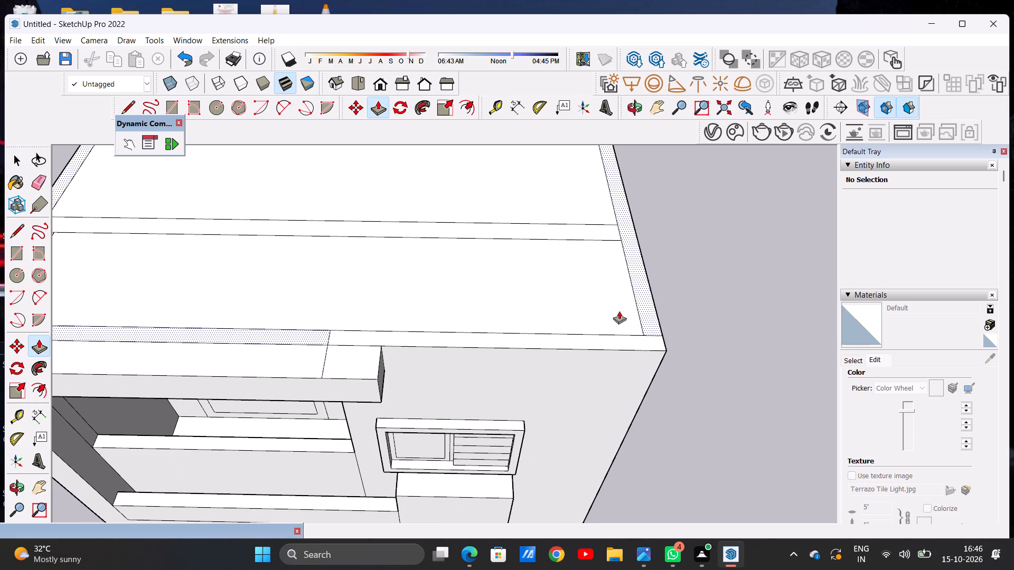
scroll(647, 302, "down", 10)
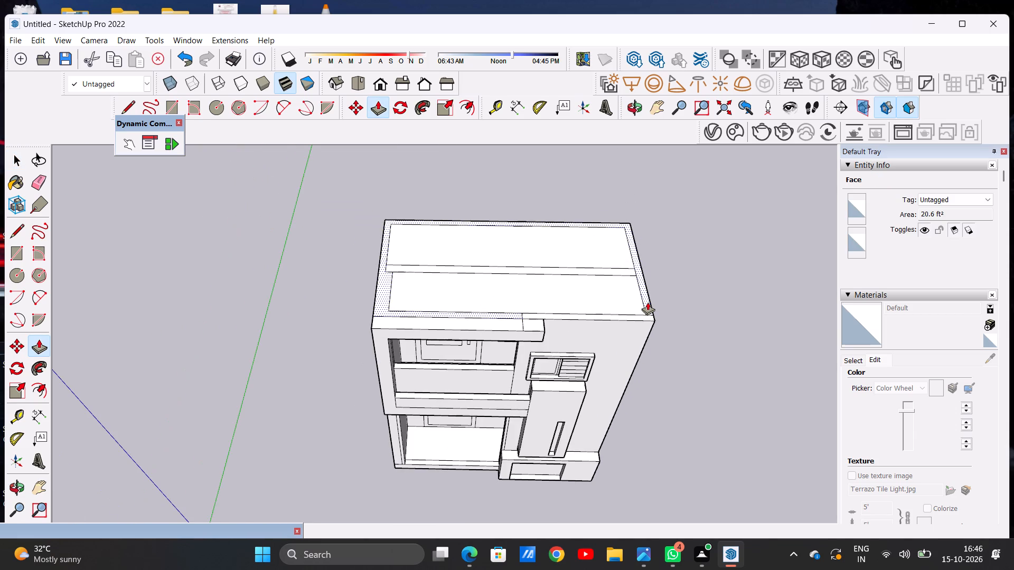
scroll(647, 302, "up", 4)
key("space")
Draw a line on the roof from the cross strip's end corner on the balcony side to the front edge line, parallel to the side wall.
scroll(655, 302, "down", 6)
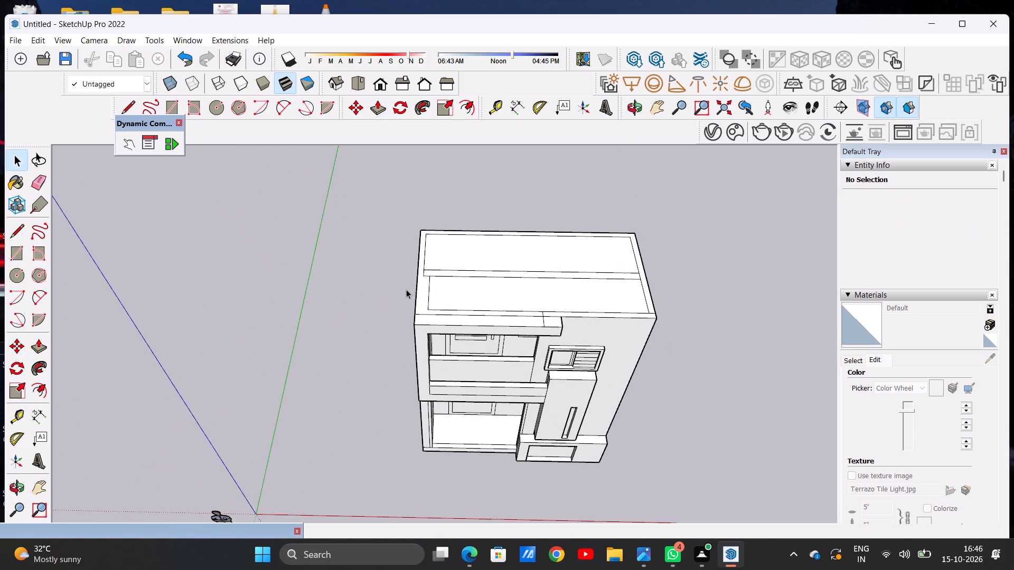
middle_click_drag(406, 289, 390, 356)
scroll(433, 306, "up", 5)
middle_click_drag(420, 313, 560, 303)
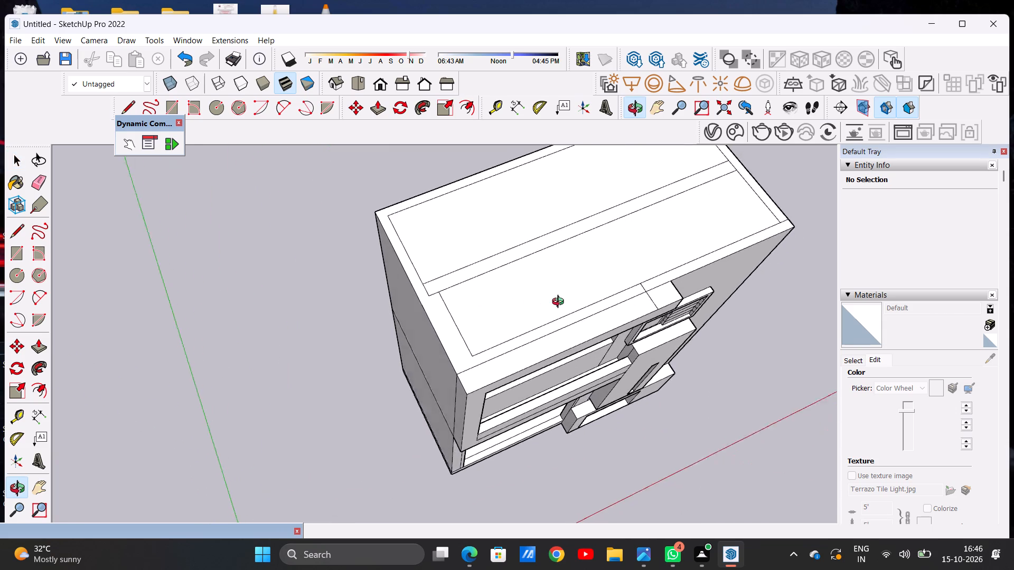
middle_click_drag(560, 303, 567, 301)
scroll(463, 308, "up", 2)
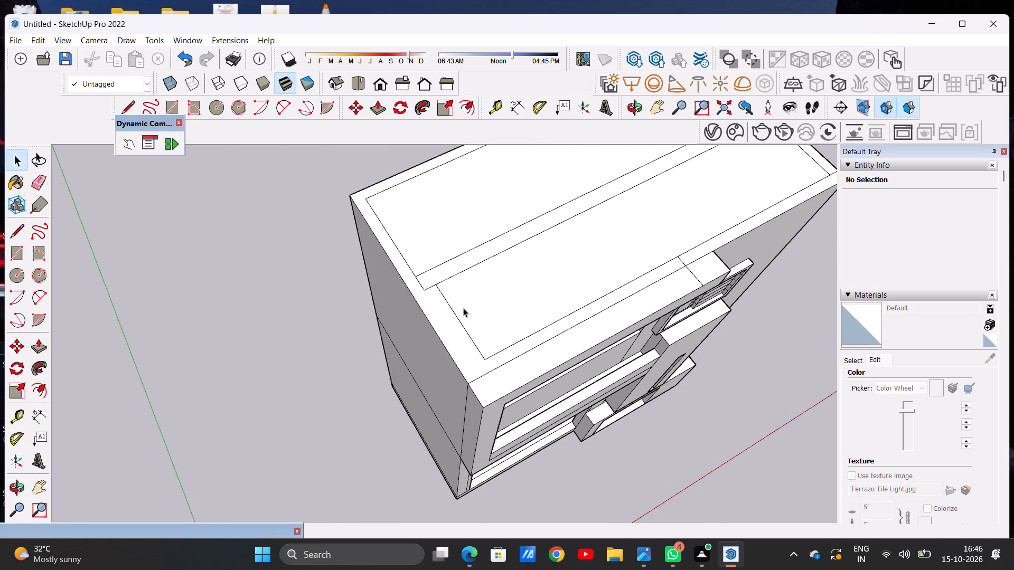
key("l")
middle_click_drag(448, 296, 446, 343)
scroll(439, 354, "up", 5)
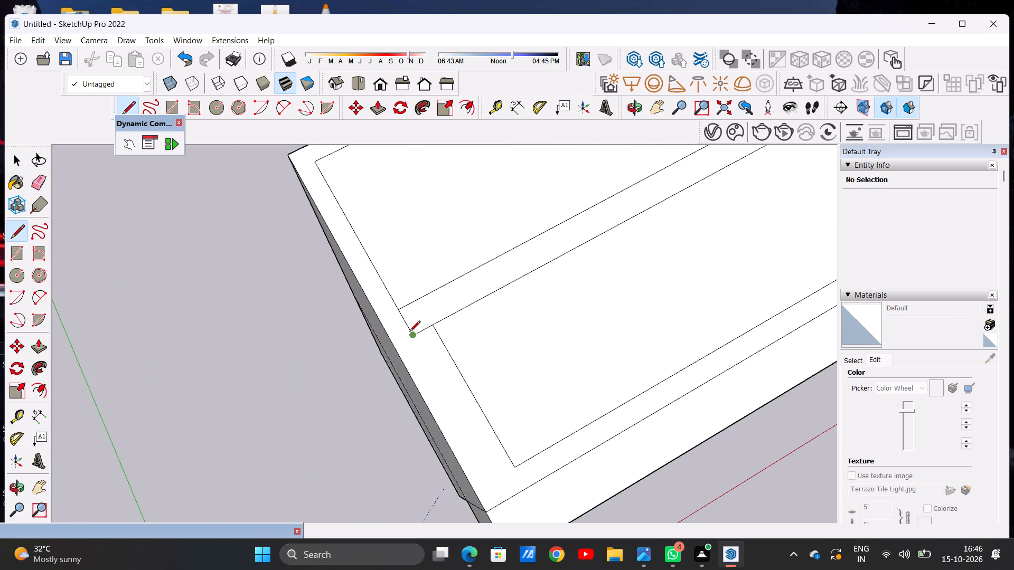
left_click(410, 332)
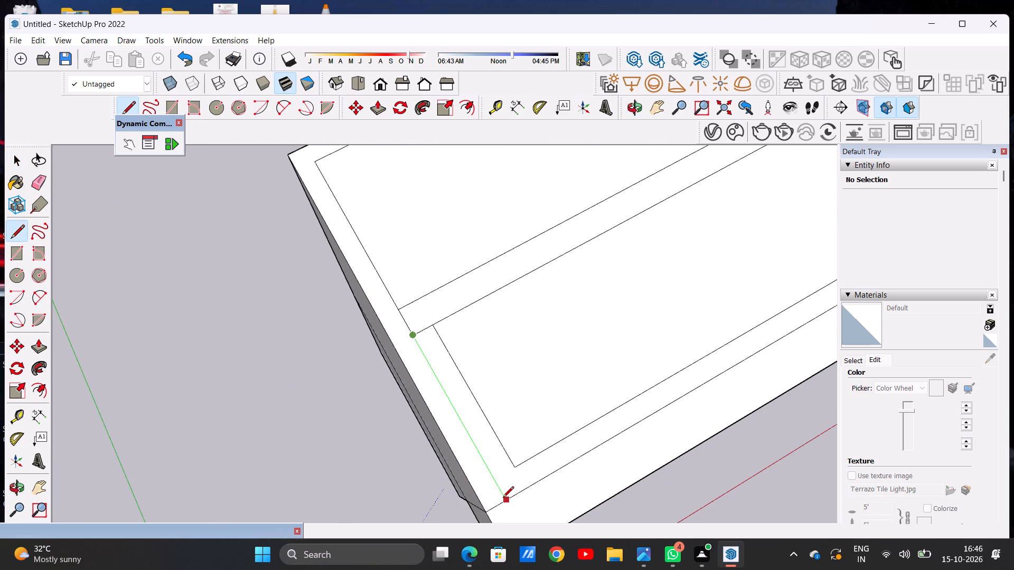
left_click(503, 498)
key("space")
scroll(422, 389, "down", 12)
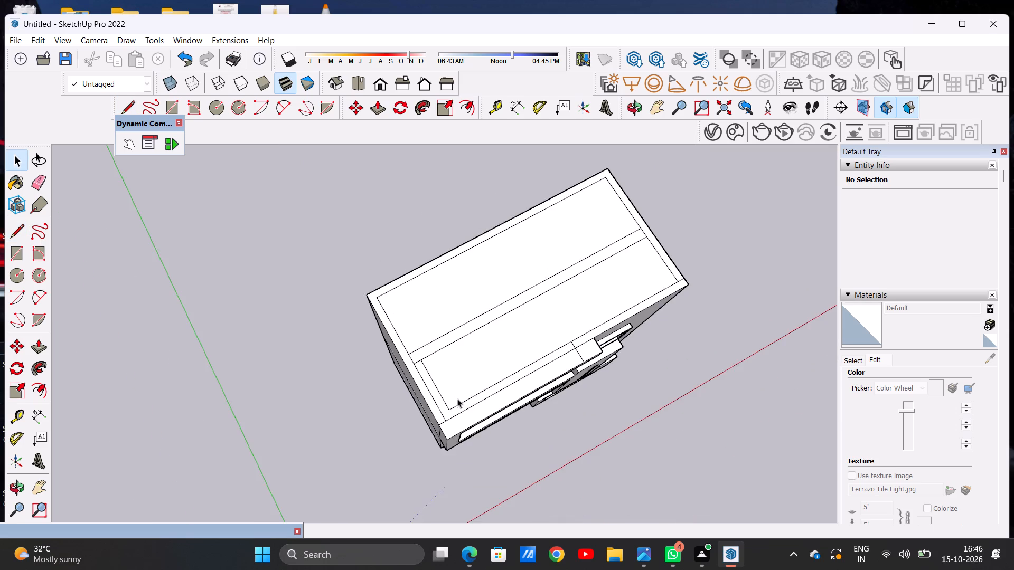
Examine the divided roof border strips from above, along the balcony side and the front edge.
middle_click_drag(457, 398, 385, 303)
scroll(469, 339, "up", 6)
middle_click_drag(512, 305, 397, 317)
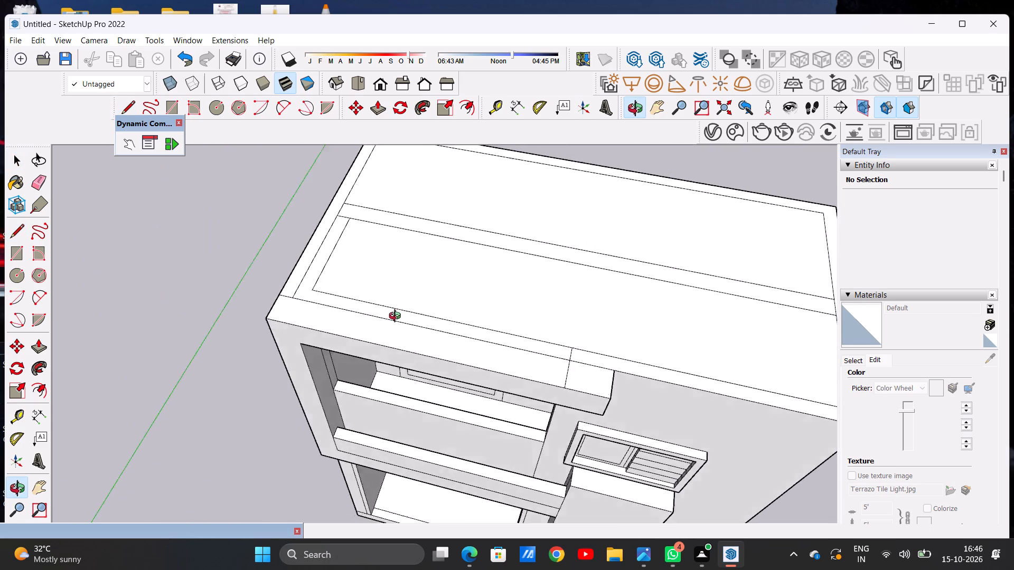
middle_click_drag(397, 317, 427, 336)
scroll(355, 352, "down", 5)
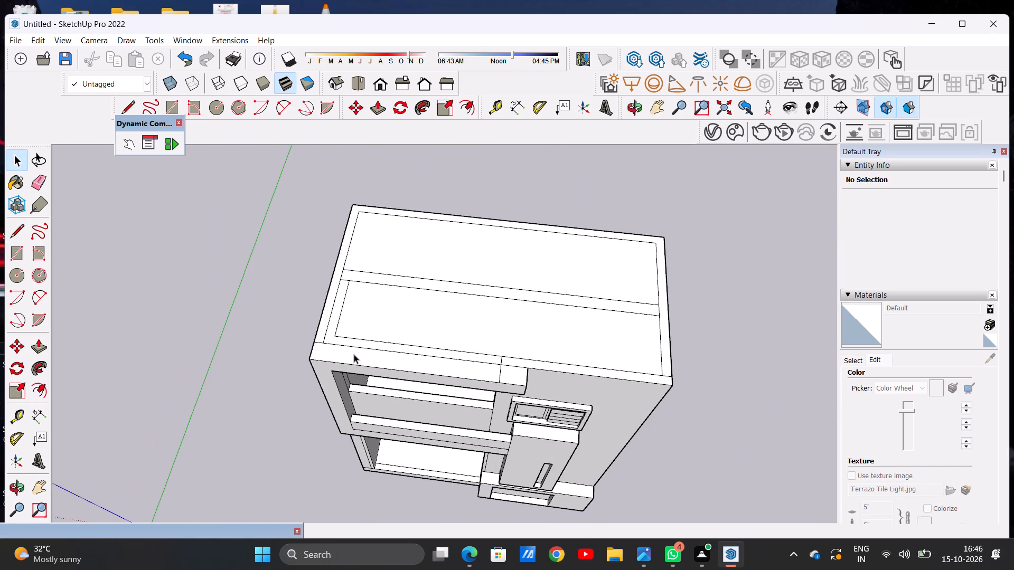
scroll(373, 352, "down", 3)
scroll(373, 351, "up", 5)
middle_click_drag(408, 361, 412, 360)
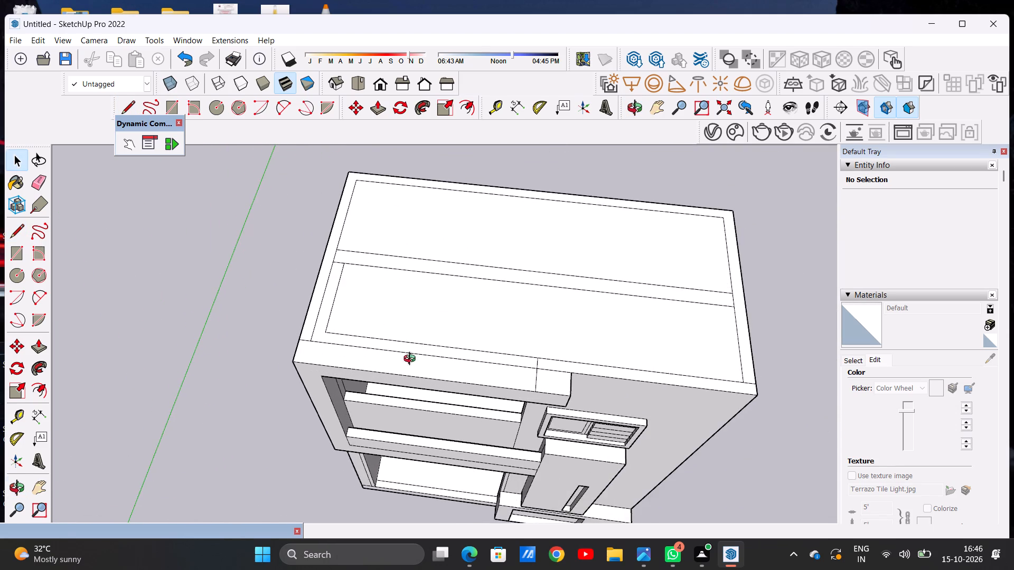
middle_click_drag(412, 360, 446, 323)
scroll(390, 321, "down", 2)
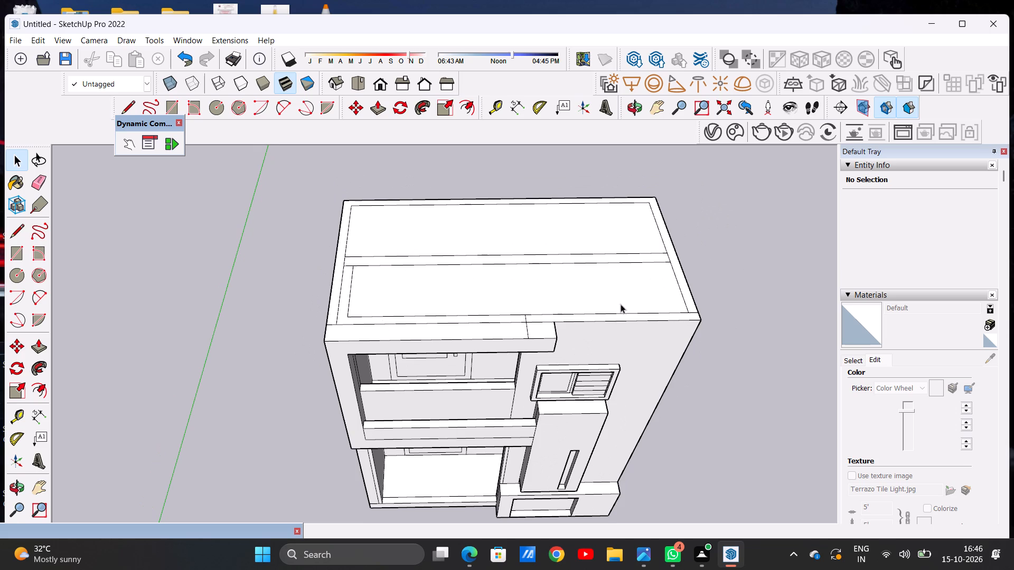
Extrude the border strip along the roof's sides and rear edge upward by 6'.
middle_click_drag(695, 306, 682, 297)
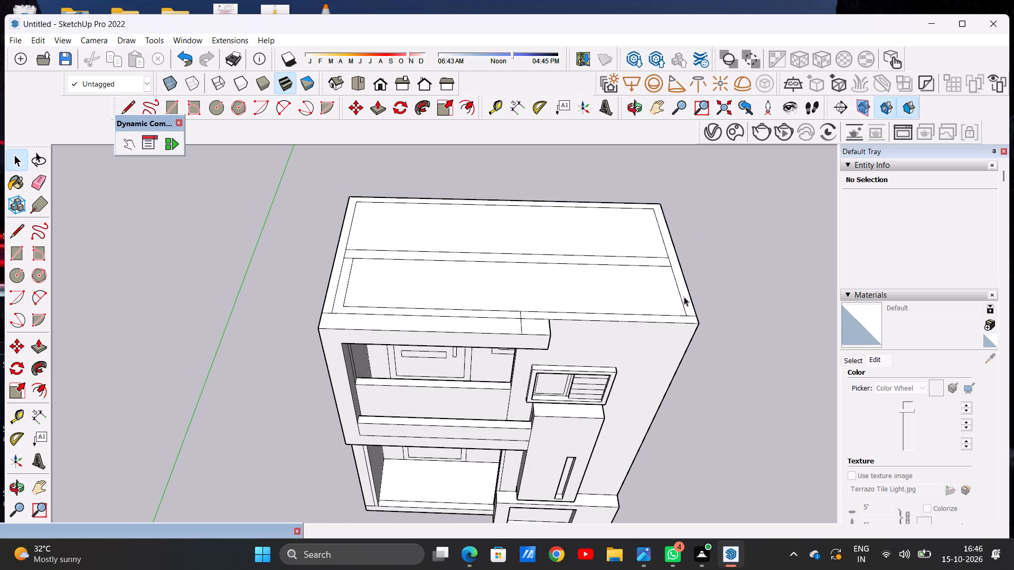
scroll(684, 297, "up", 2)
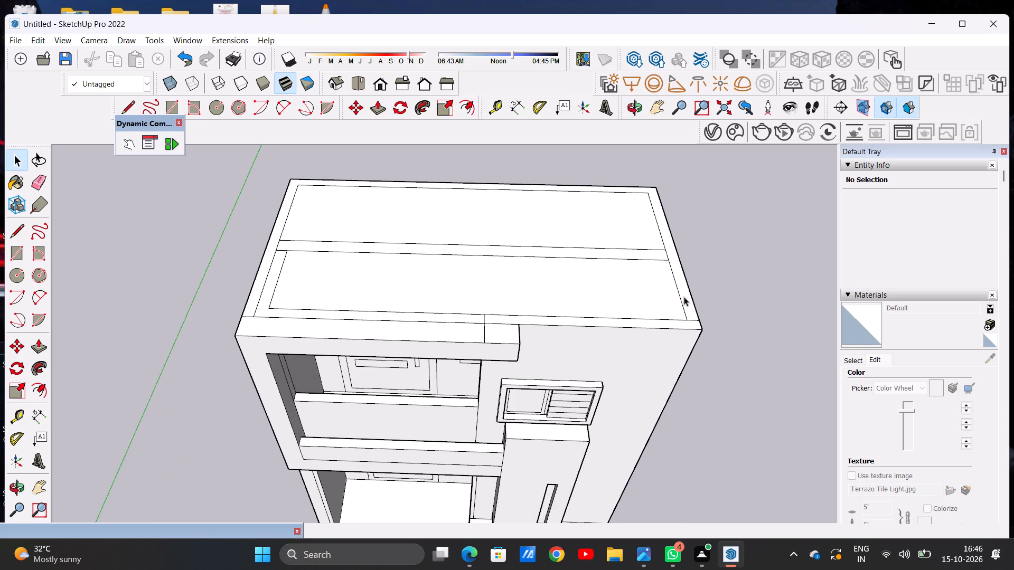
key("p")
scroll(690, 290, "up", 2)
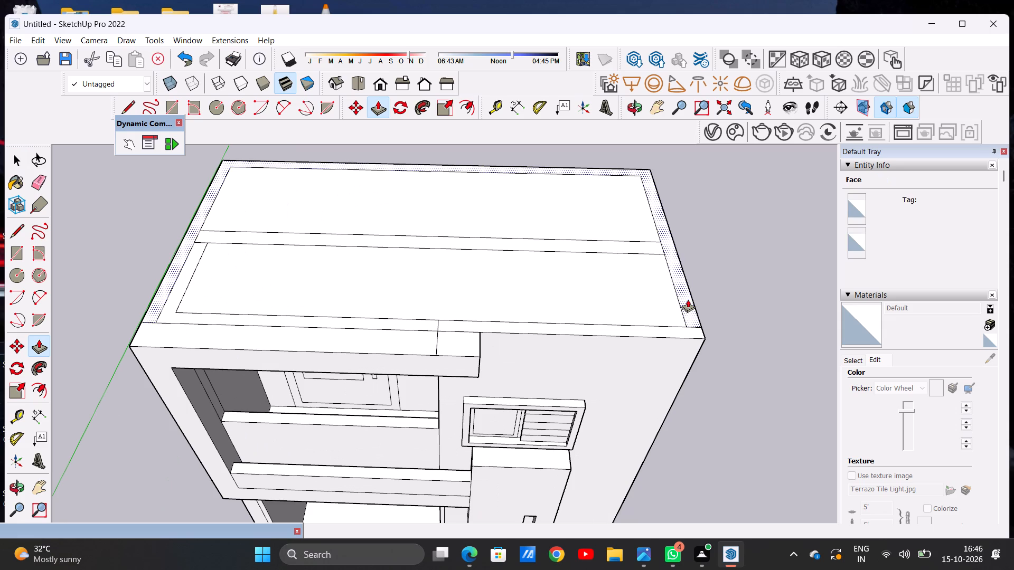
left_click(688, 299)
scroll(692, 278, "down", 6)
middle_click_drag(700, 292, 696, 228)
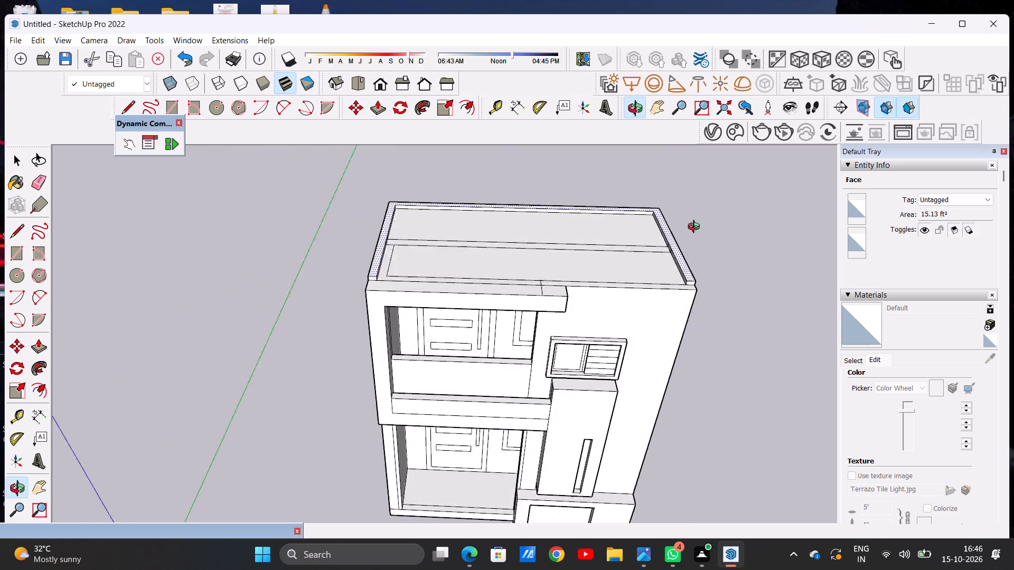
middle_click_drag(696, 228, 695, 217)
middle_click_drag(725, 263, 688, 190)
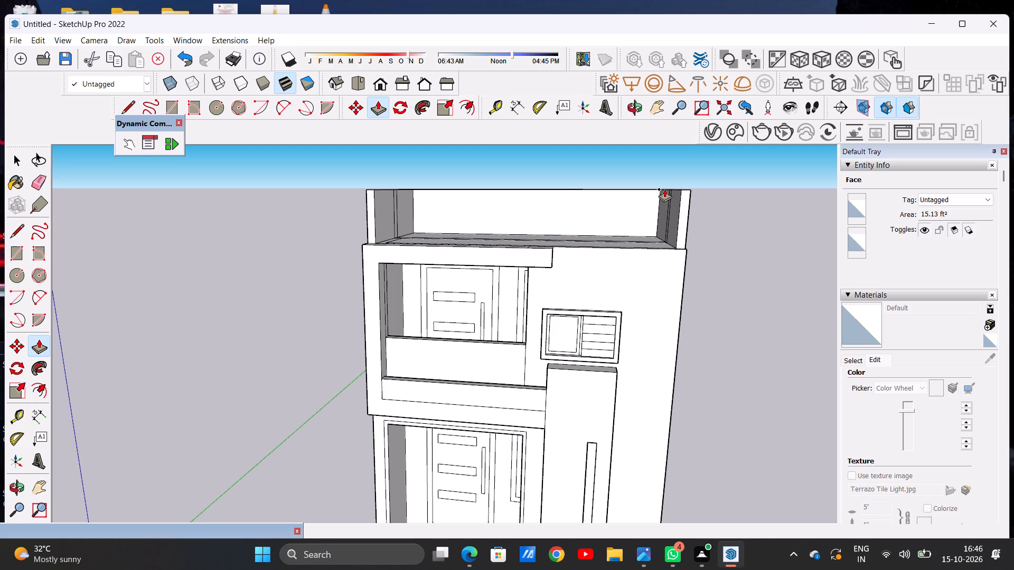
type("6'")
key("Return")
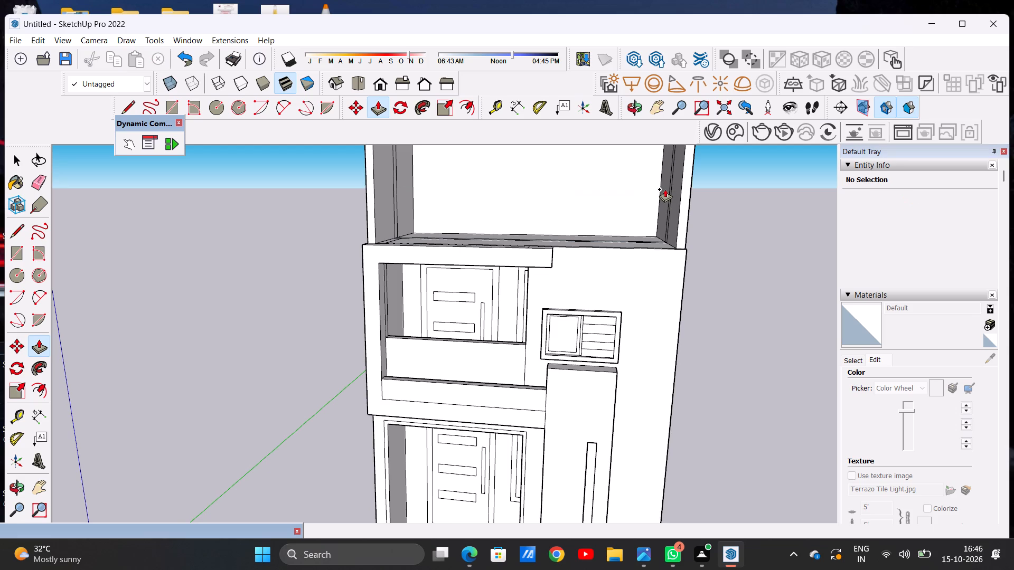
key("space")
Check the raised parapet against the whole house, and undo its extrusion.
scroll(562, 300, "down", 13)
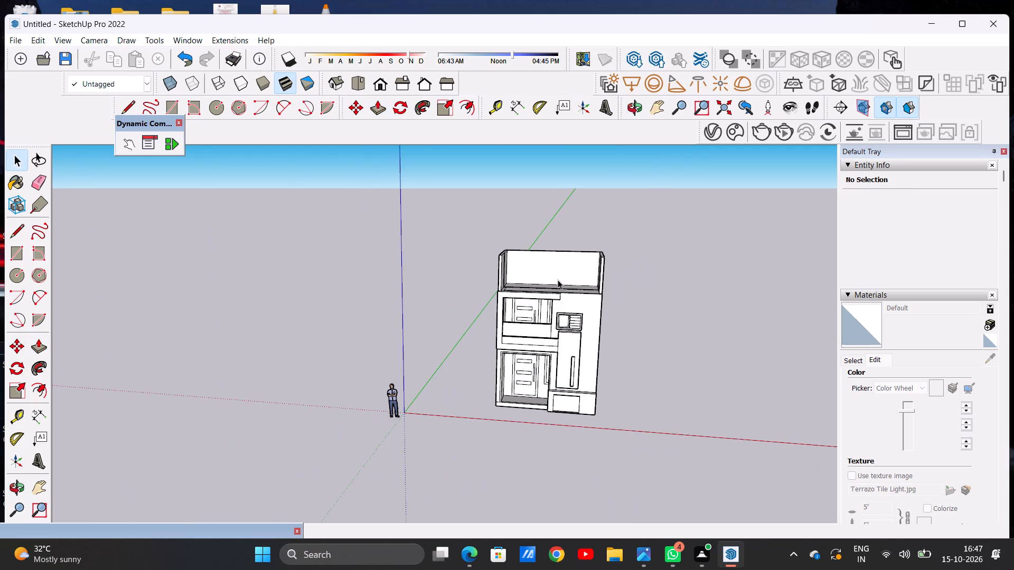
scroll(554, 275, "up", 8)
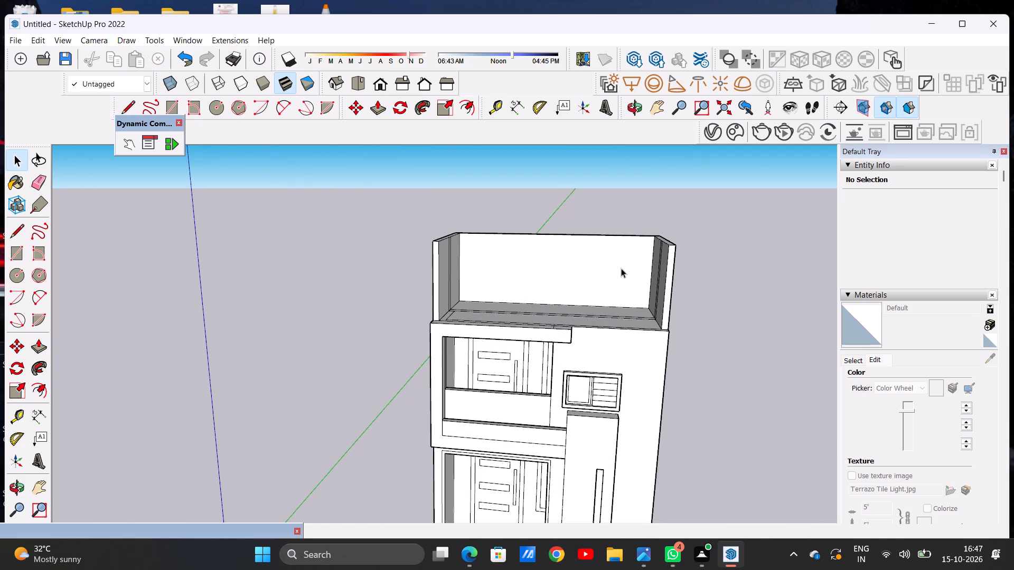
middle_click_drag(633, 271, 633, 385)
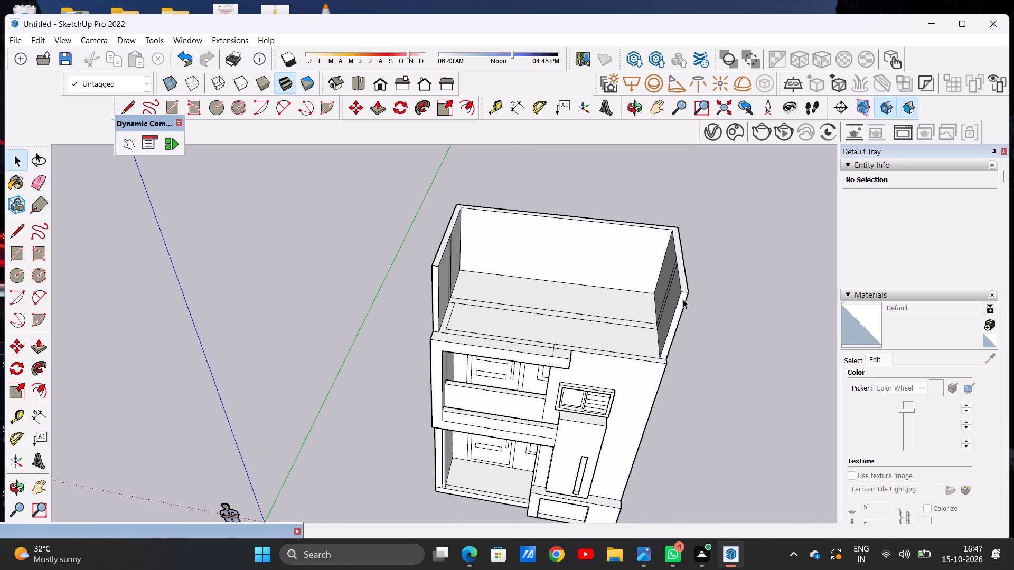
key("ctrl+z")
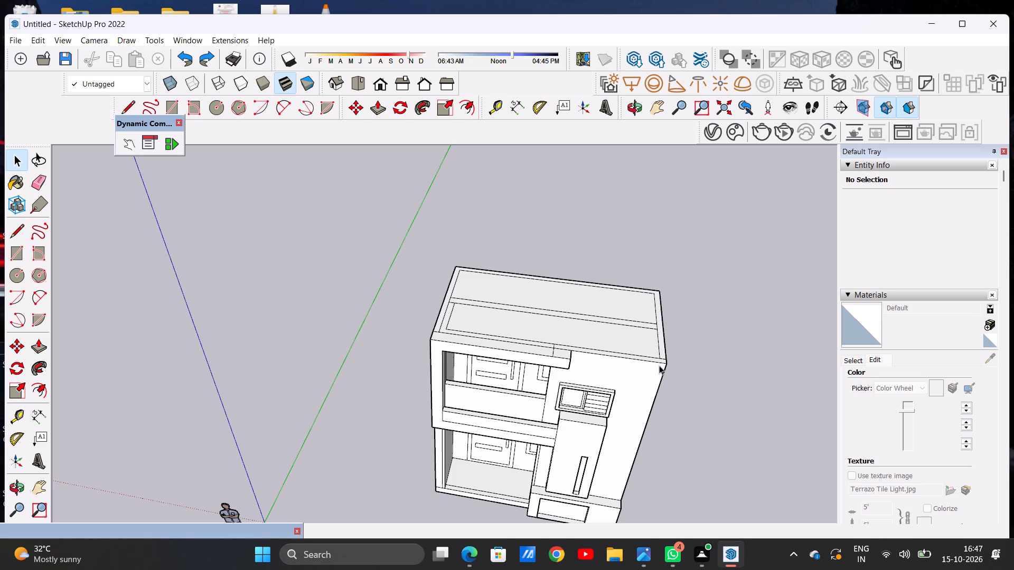
Extrude the border strip along the roof's sides and rear edge upward by 4' as a parapet wall.
middle_click_drag(659, 365, 680, 313)
scroll(666, 310, "up", 9)
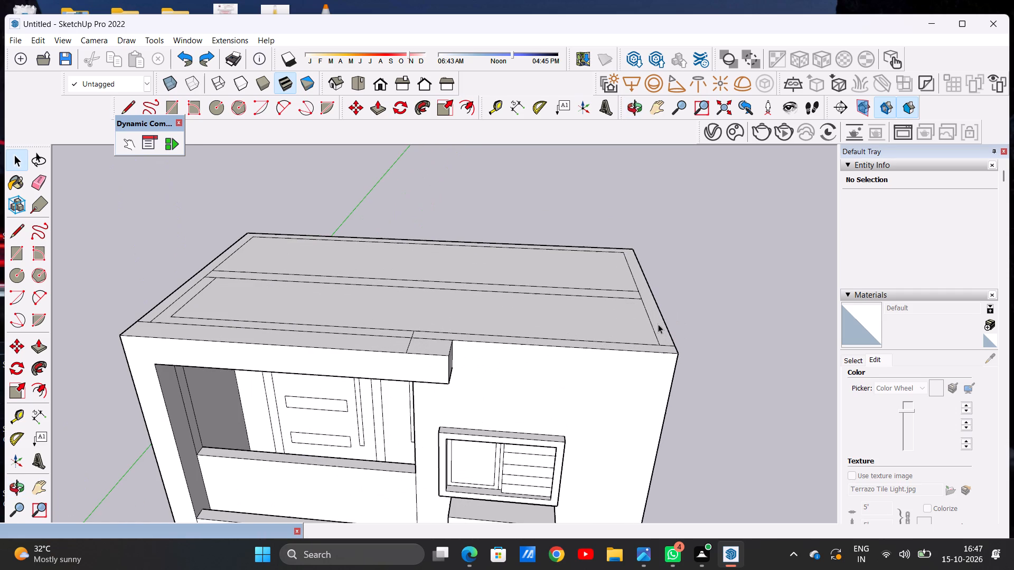
key("p")
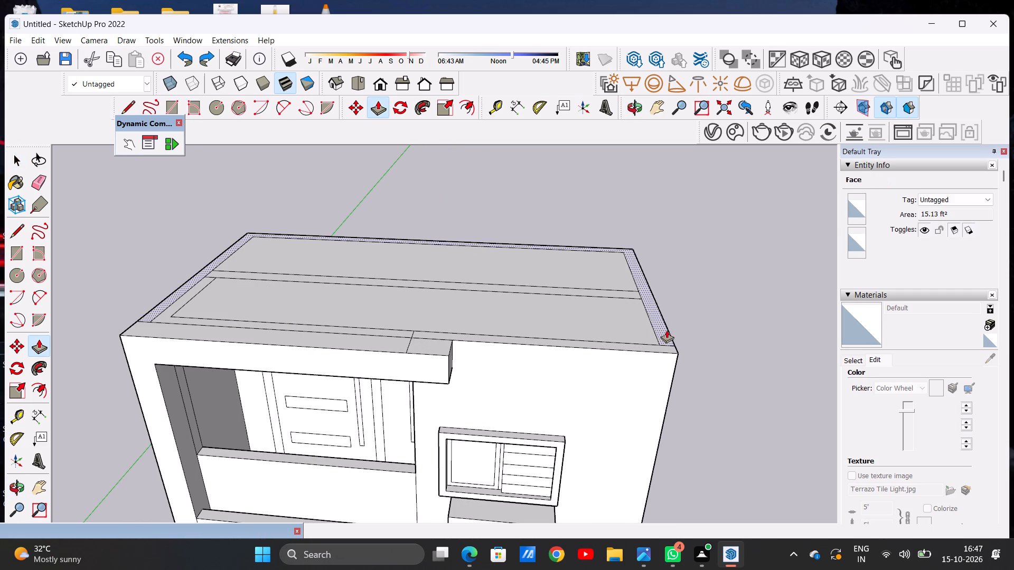
left_click(666, 330)
type("4'")
key("Return")
key("space")
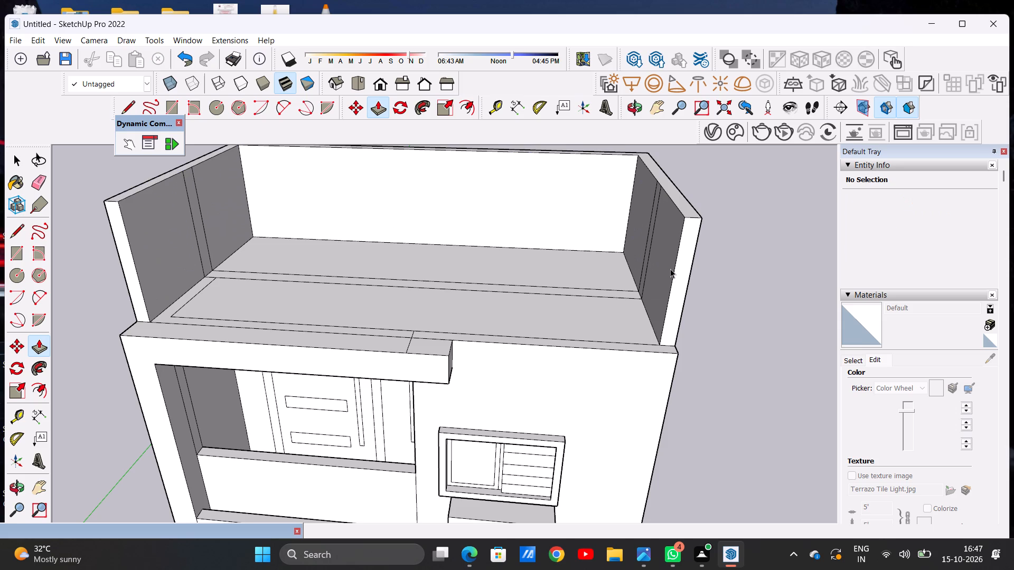
Examine the parapet walls and the front roof edge above the balcony from low and high angles.
scroll(670, 269, "up", 1)
scroll(680, 321, "down", 12)
scroll(486, 306, "up", 7)
middle_click_drag(486, 312, 506, 215)
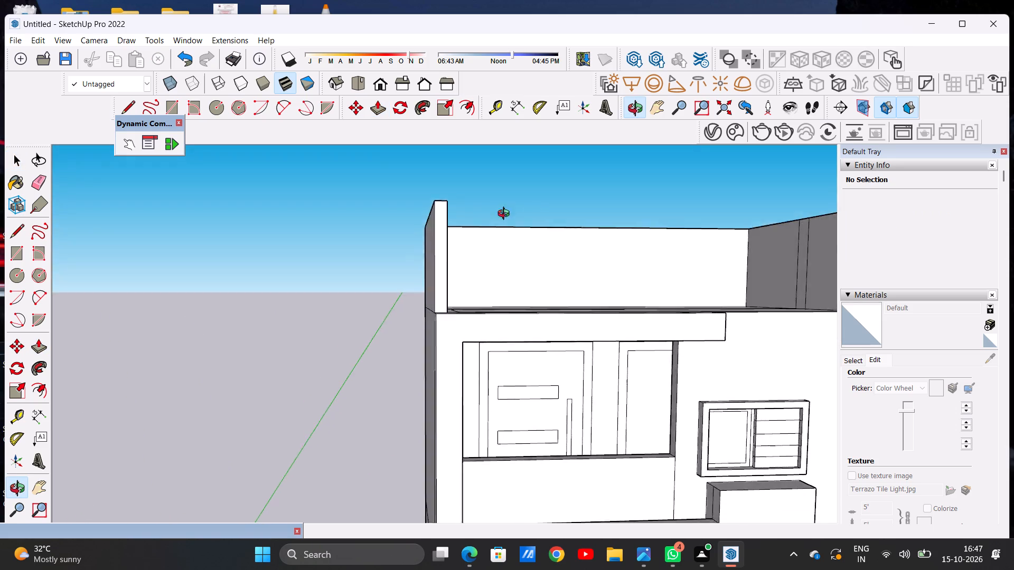
middle_click_drag(506, 215, 483, 256)
scroll(476, 298, "down", 5)
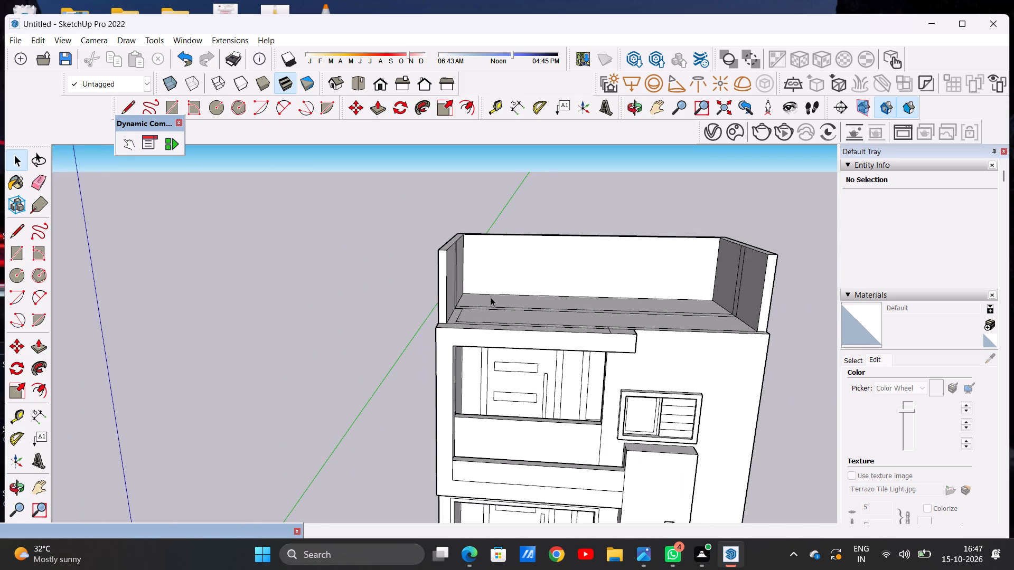
middle_click_drag(491, 297, 504, 395)
scroll(551, 357, "up", 7)
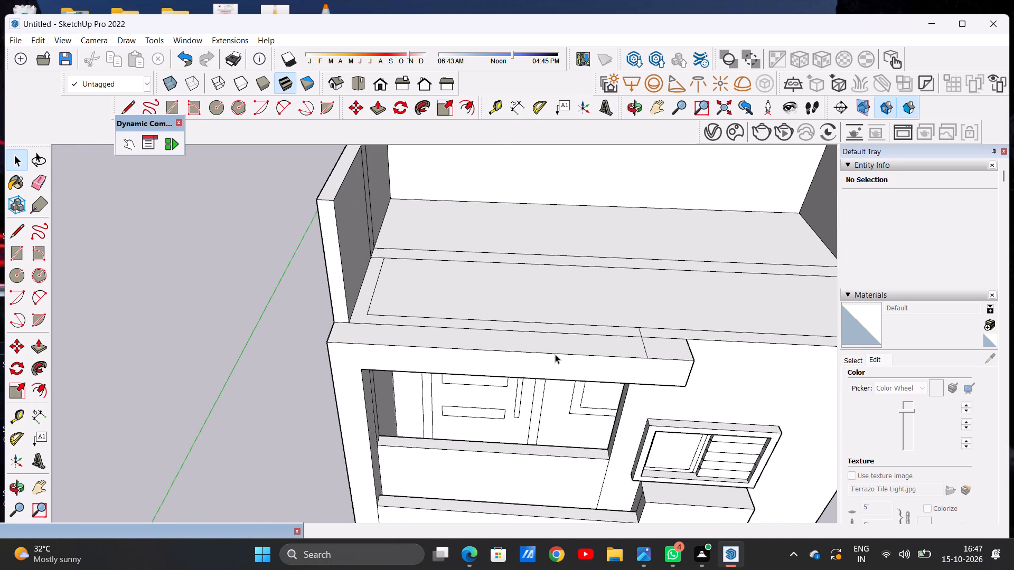
scroll(630, 337, "up", 1)
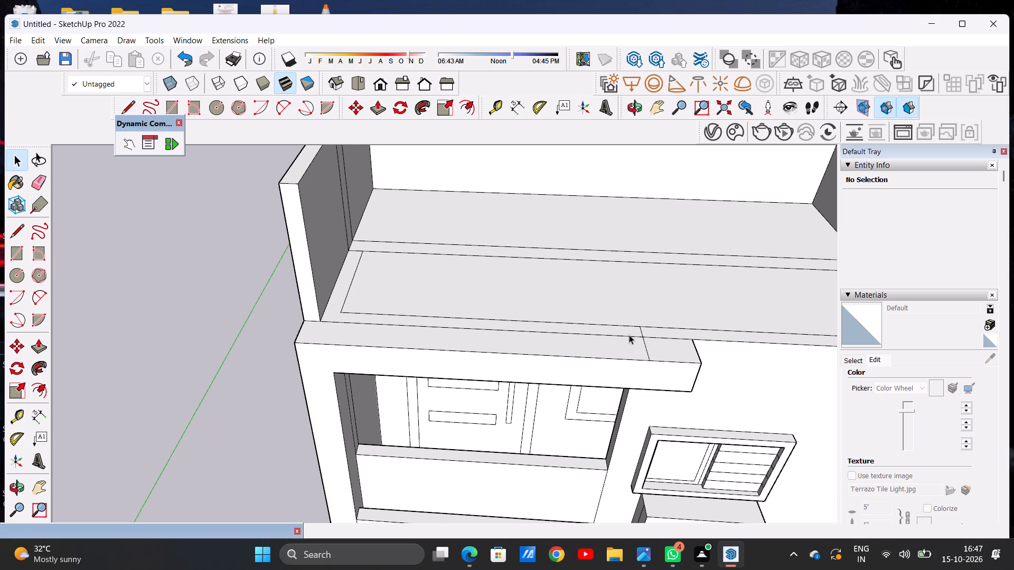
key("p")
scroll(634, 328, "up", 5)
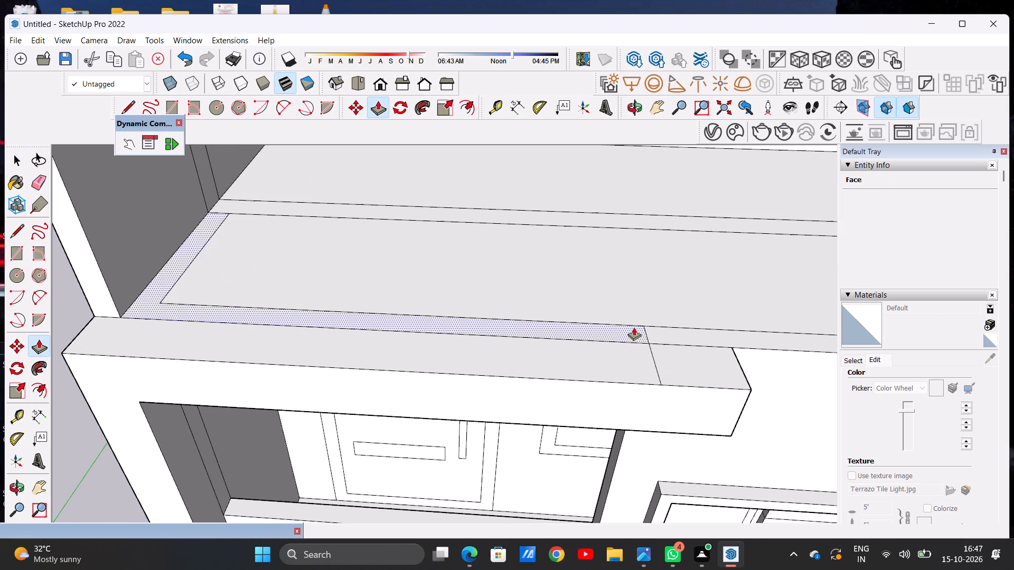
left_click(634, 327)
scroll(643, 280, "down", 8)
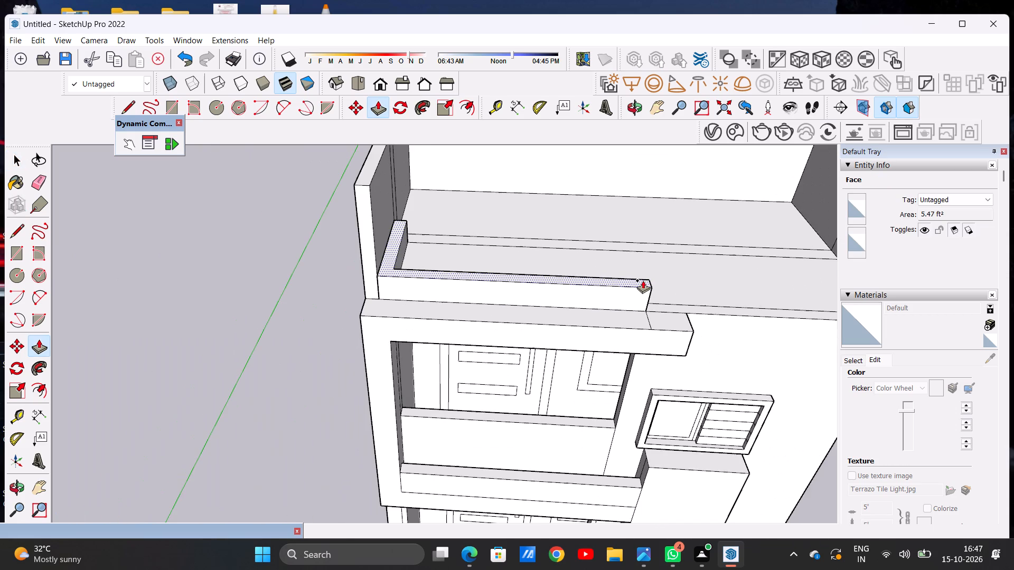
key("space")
Draw a line from the border strip's inner front corner to the balcony-side parapet, separating the front strip from the side strip.
middle_click_drag(444, 316, 444, 380)
middle_click(444, 380)
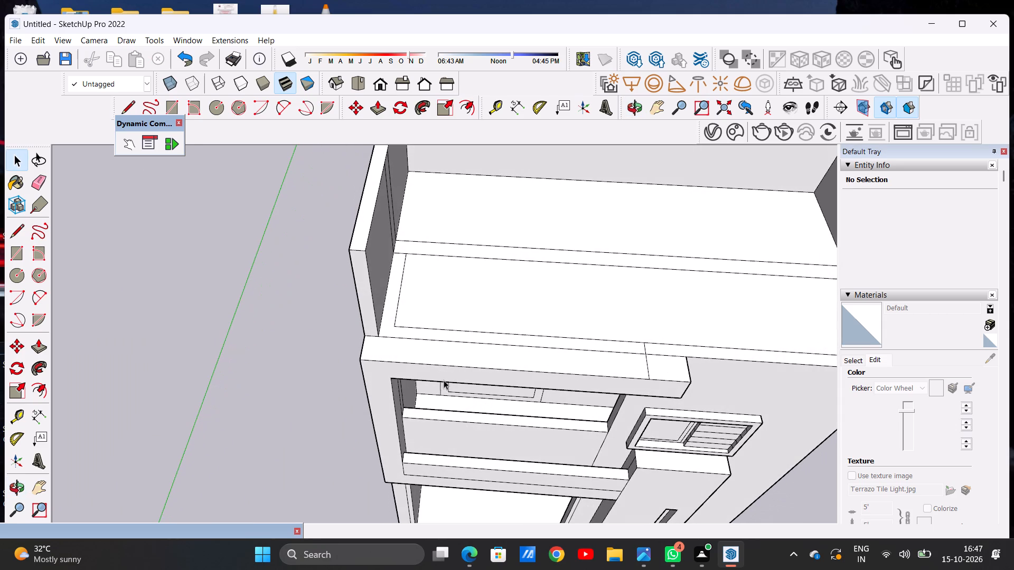
scroll(415, 331, "up", 7)
scroll(288, 300, "down", 5)
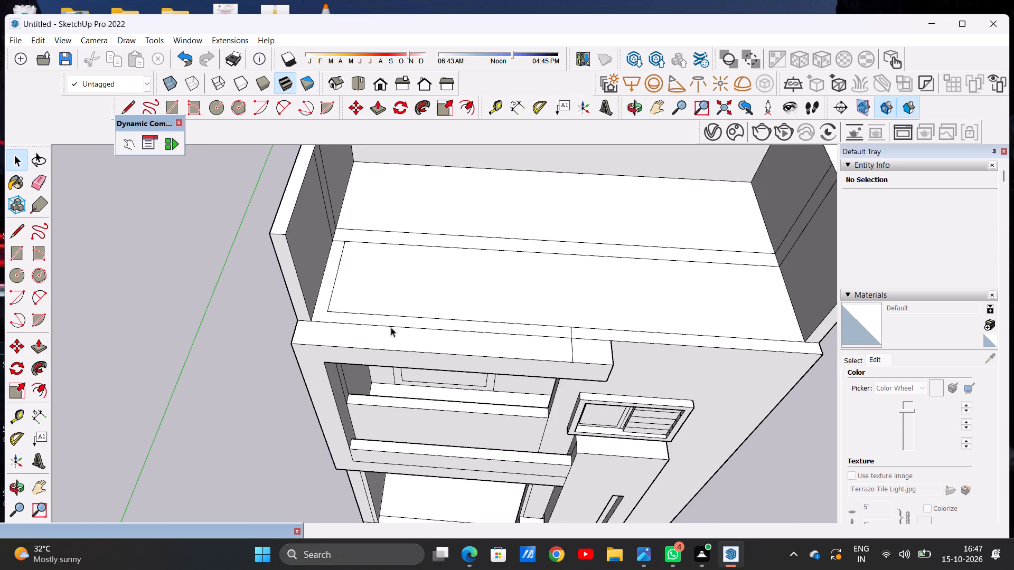
scroll(359, 324, "up", 2)
key("l")
scroll(312, 309, "up", 8)
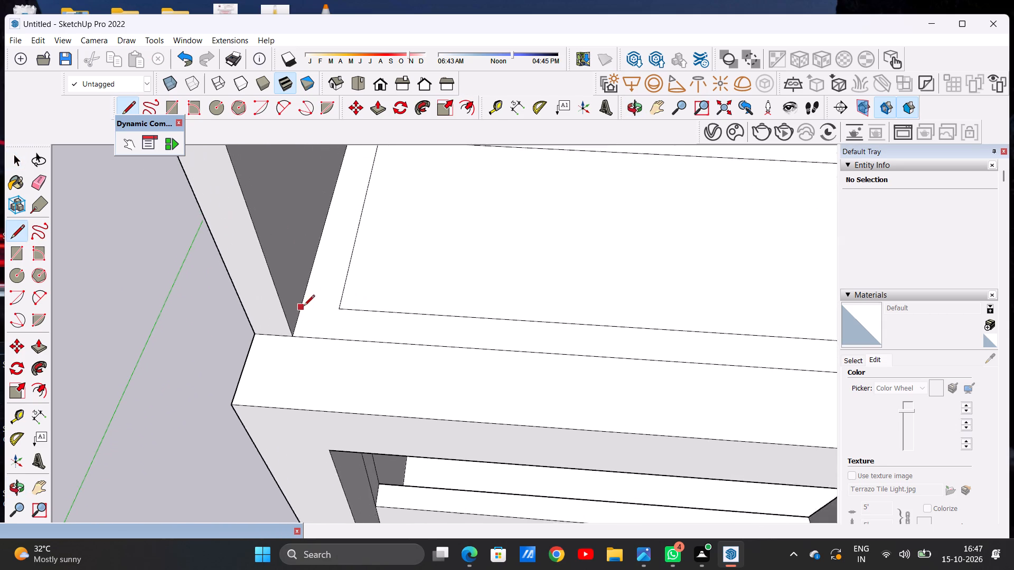
scroll(304, 307, "up", 2)
left_click(349, 308)
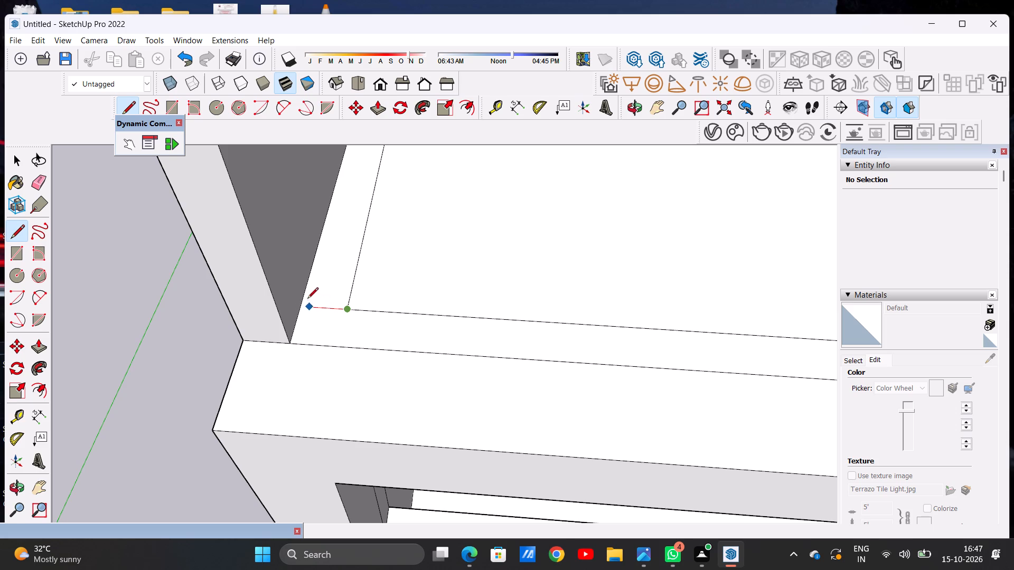
left_click(297, 299)
key("space")
Extrude the front border strip above the balcony upward by 4' to form the front parapet wall.
scroll(438, 306, "down", 8)
scroll(288, 270, "down", 4)
middle_click(480, 330)
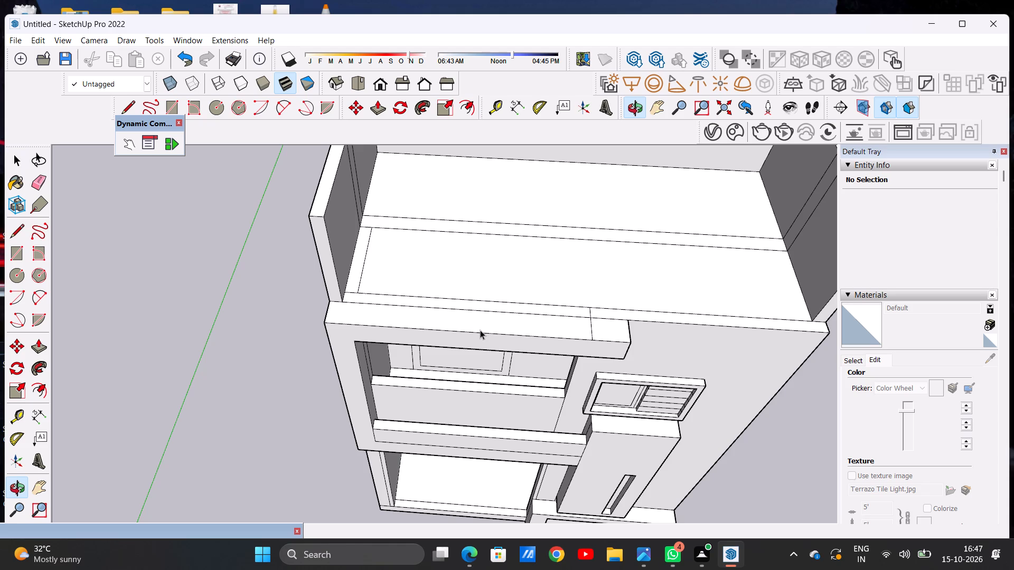
scroll(486, 329, "down", 3)
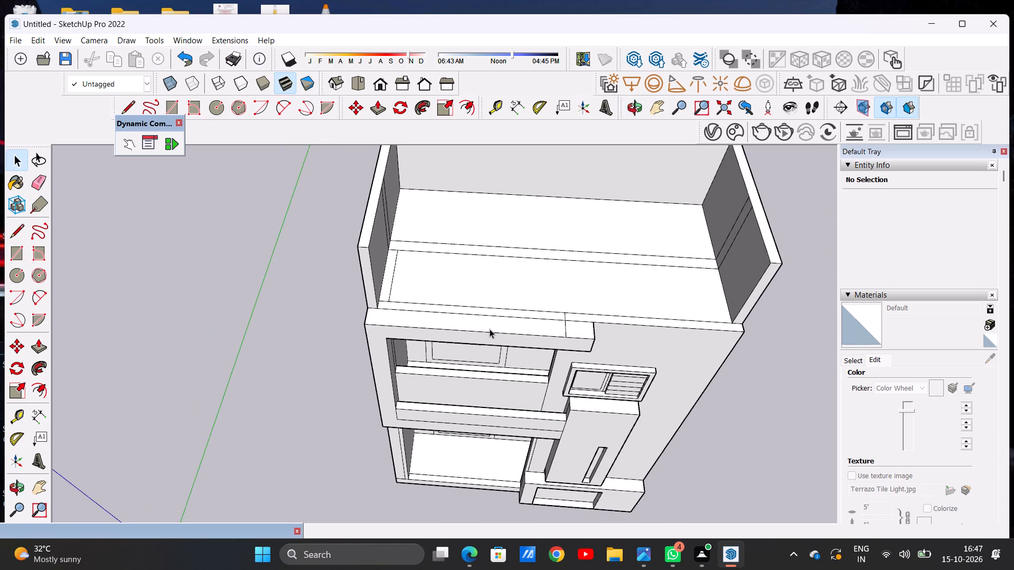
scroll(516, 306, "up", 5)
key("p")
scroll(585, 313, "up", 2)
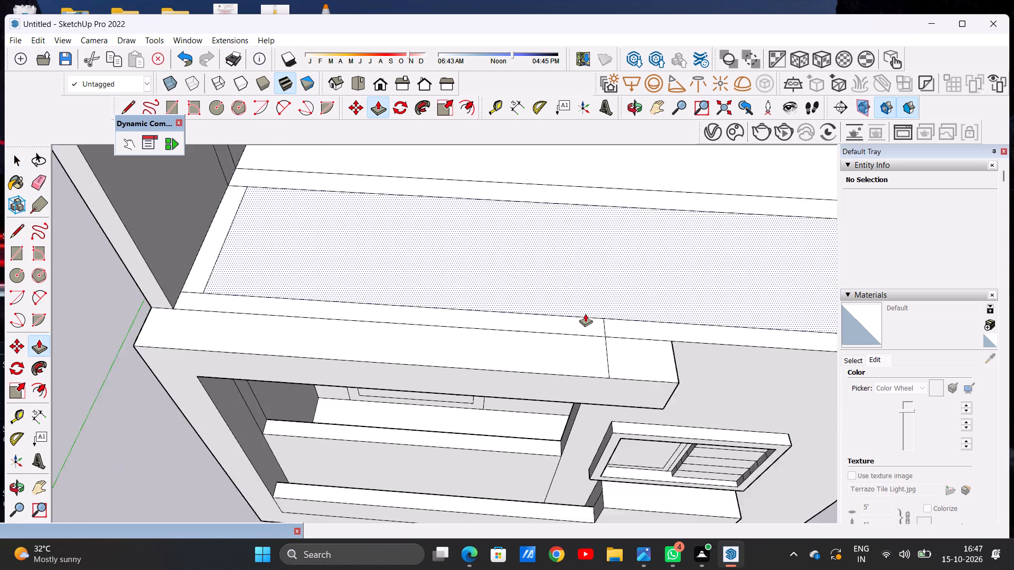
scroll(585, 313, "up", 2)
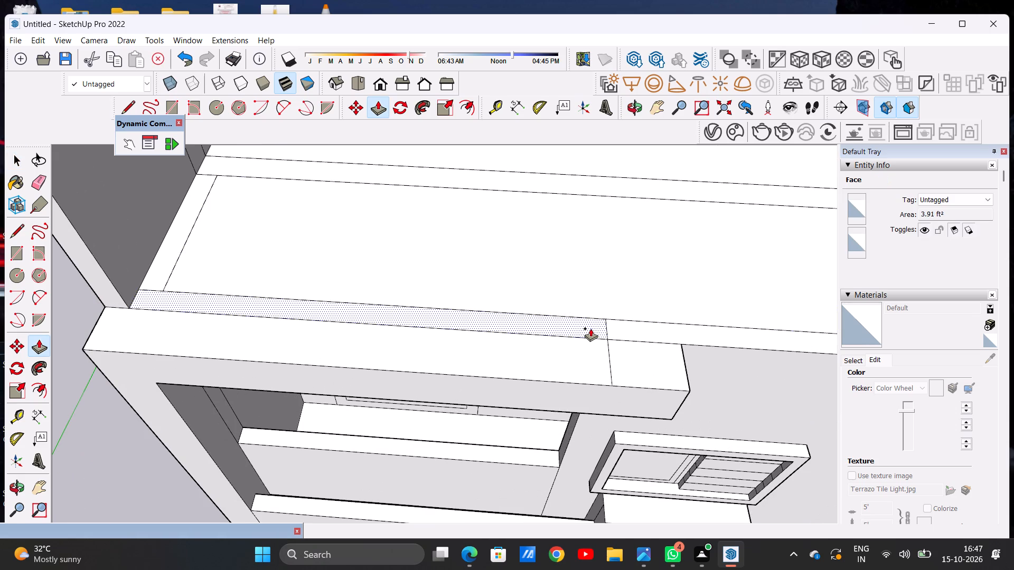
left_click(590, 328)
scroll(611, 282, "down", 10)
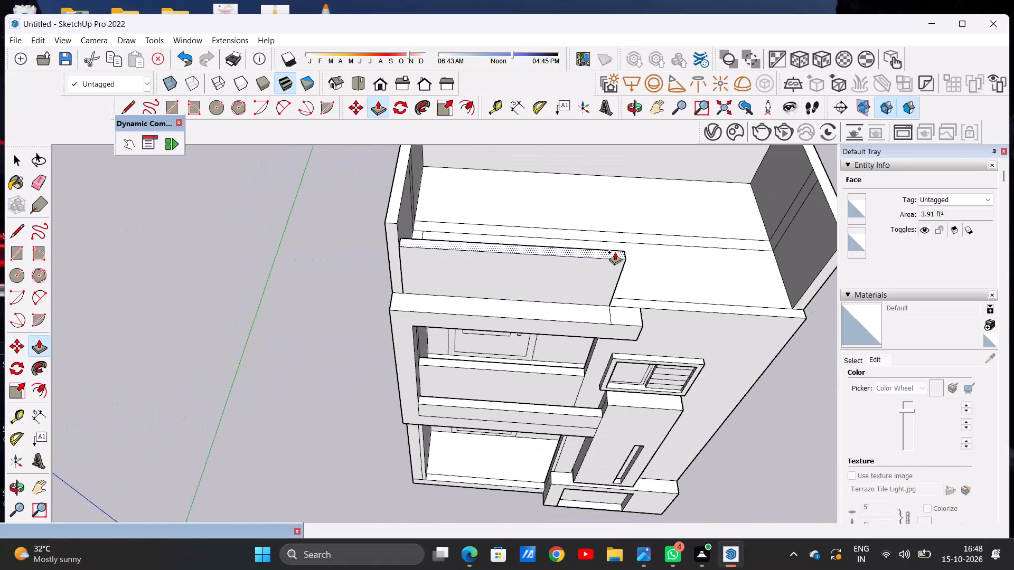
type("4'")
key("Return")
key("space")
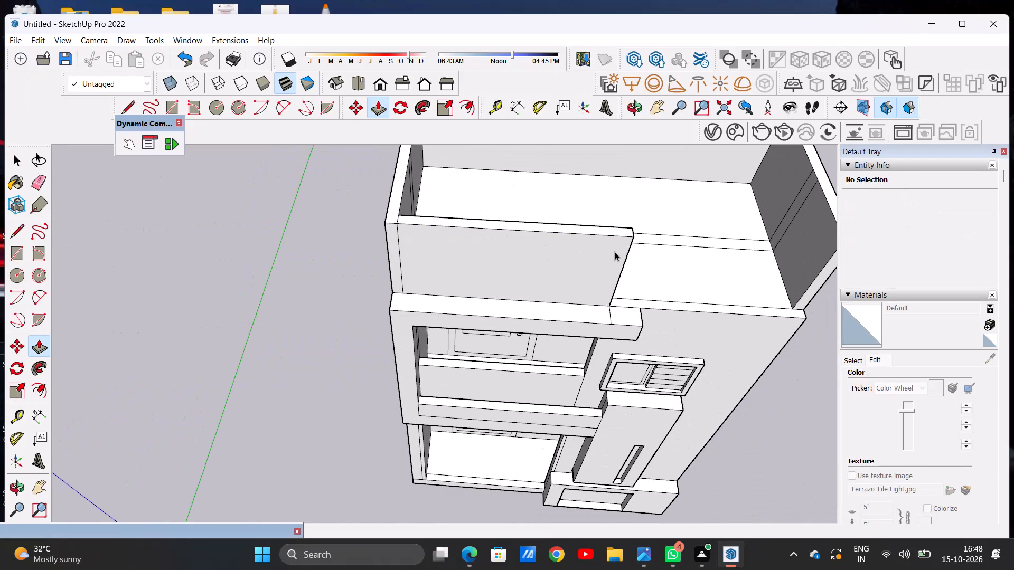
Erase the vertical seam line on the front parapet's face near the balcony-side corner.
scroll(352, 298, "down", 4)
middle_click_drag(389, 297, 402, 195)
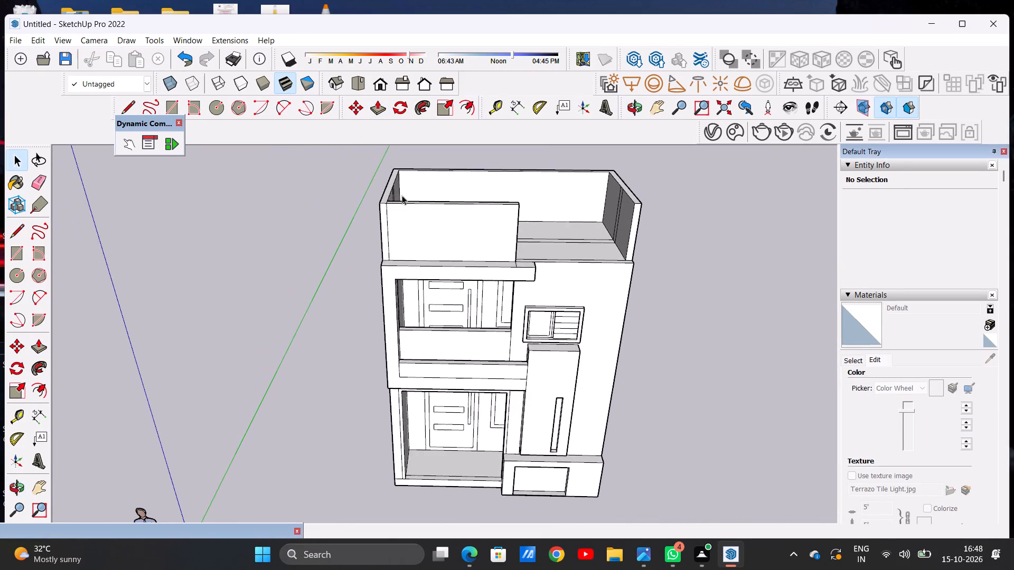
scroll(377, 225, "up", 6)
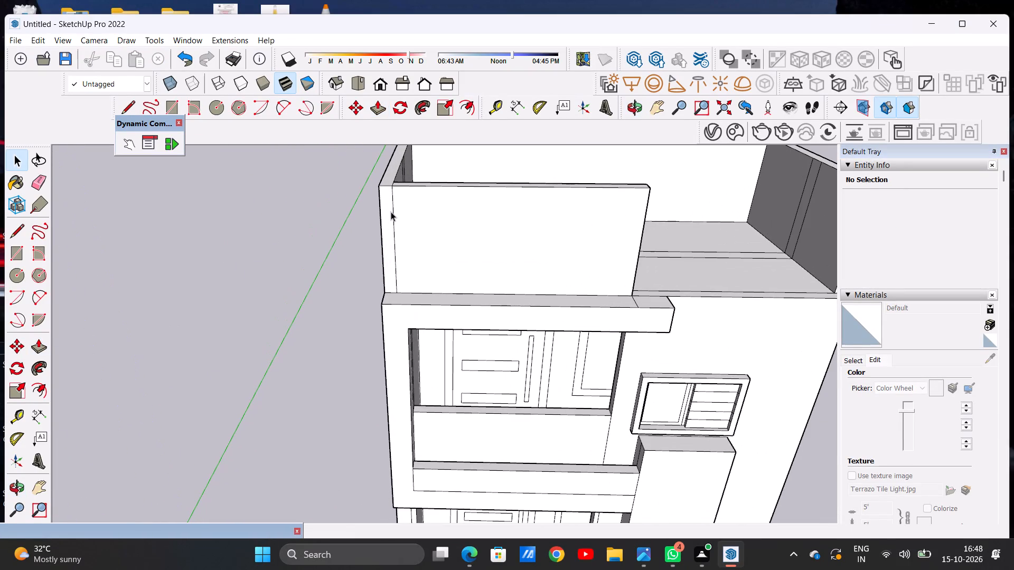
scroll(391, 212, "up", 6)
key("e")
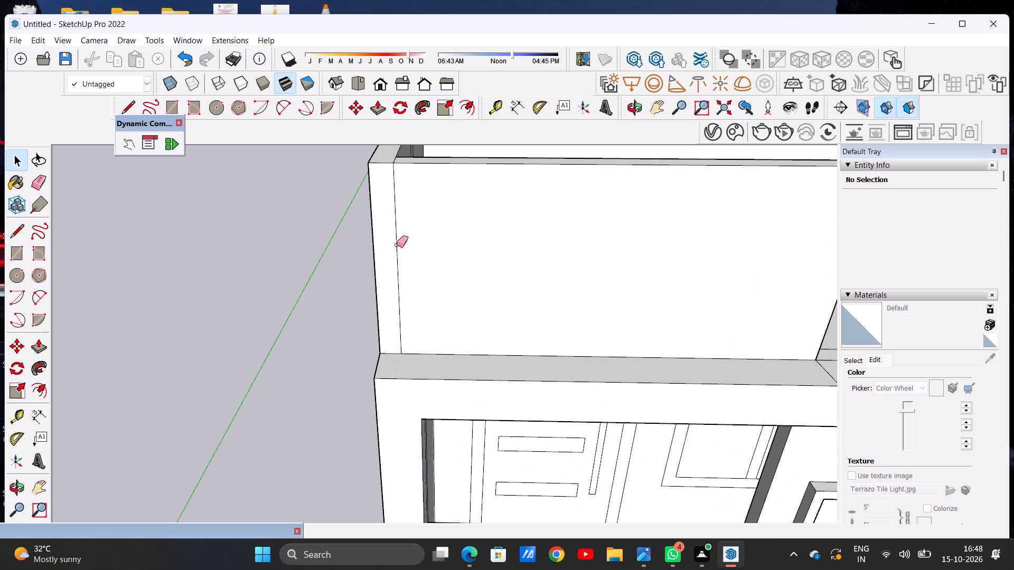
left_click(397, 245)
key("space")
Erase the short seam line on top of the parapet at the balcony-side front corner.
scroll(427, 278, "down", 9)
middle_click_drag(505, 271, 505, 361)
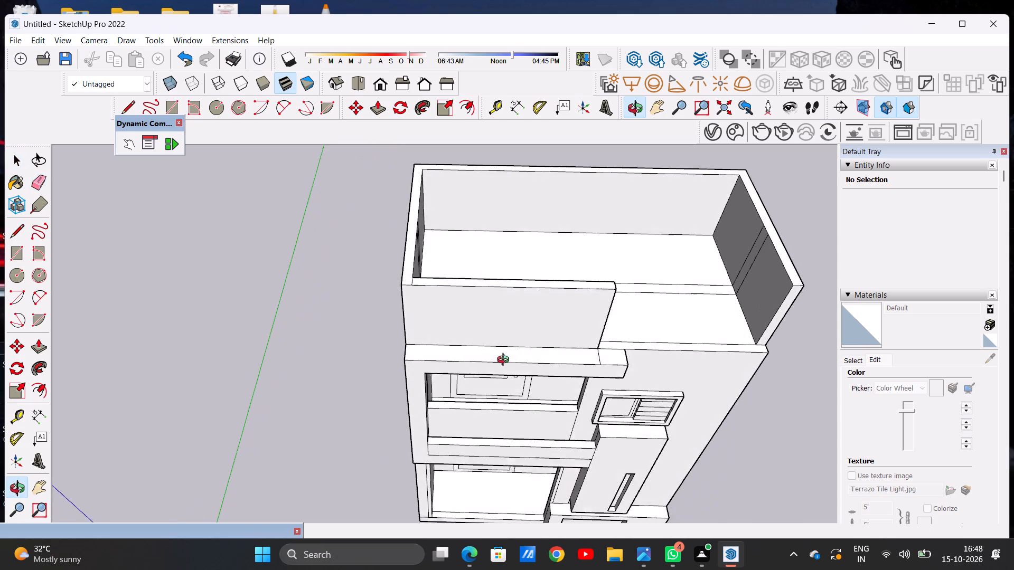
middle_click_drag(505, 361, 503, 369)
scroll(418, 292, "up", 14)
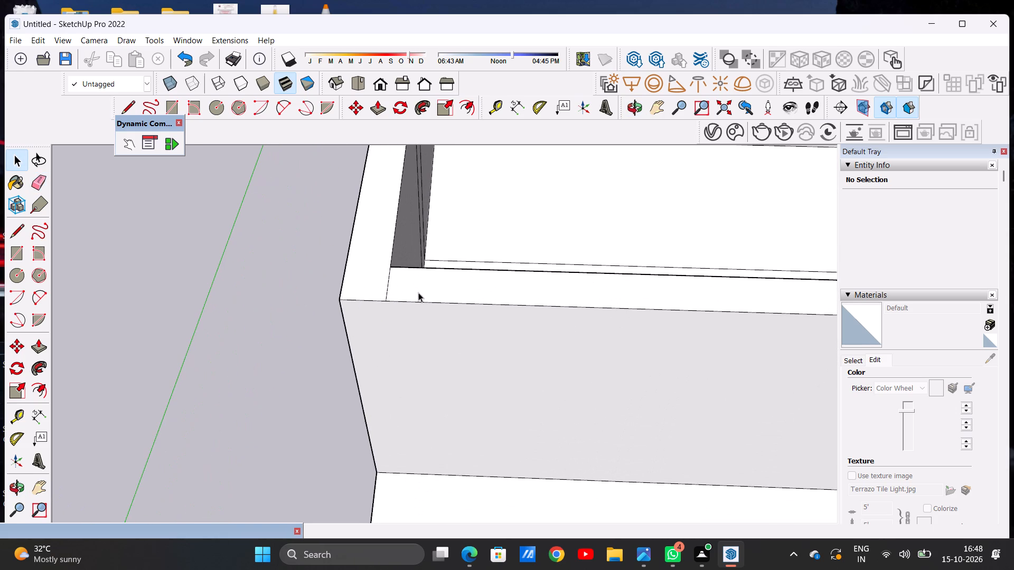
key("e")
left_click(387, 284)
key("space")
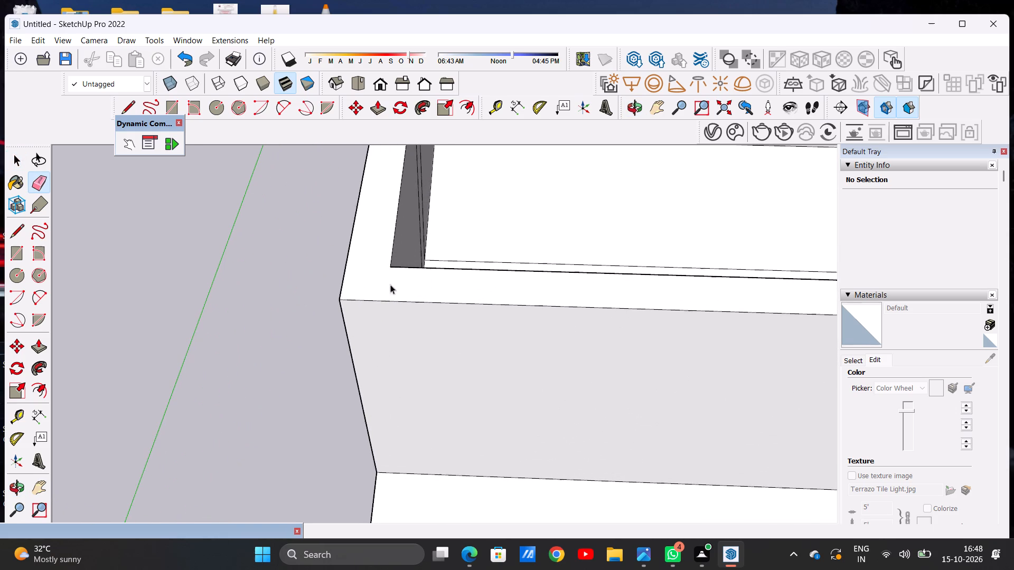
Examine the roof surface and parapet walls from above, from the front and from the window-side end.
scroll(364, 289, "down", 20)
scroll(364, 289, "down", 1)
middle_click_drag(454, 258, 450, 348)
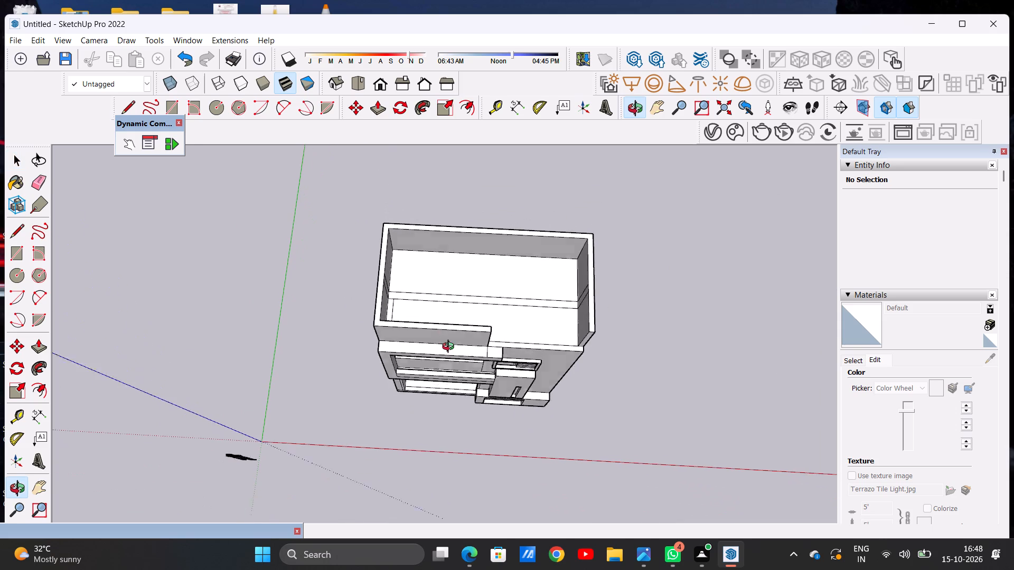
middle_click_drag(450, 348, 450, 349)
middle_click_drag(536, 342, 548, 301)
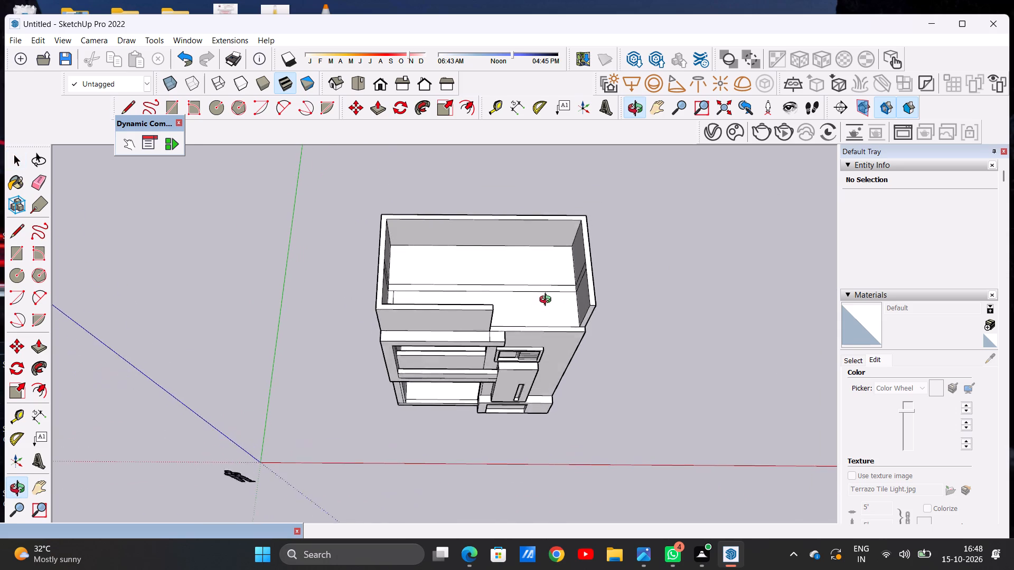
middle_click_drag(548, 301, 517, 211)
scroll(515, 320, "down", 5)
middle_click_drag(518, 300, 522, 353)
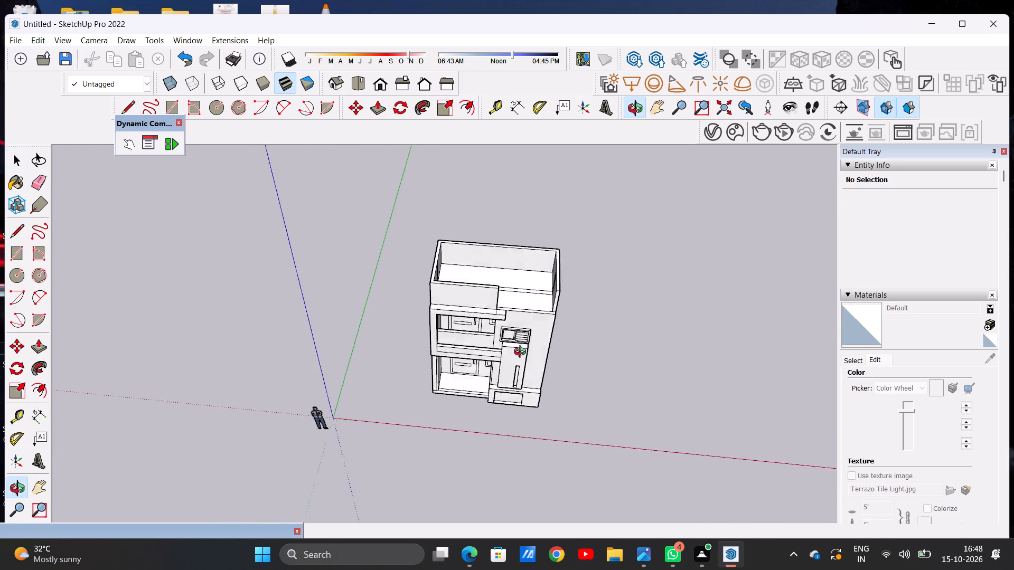
middle_click_drag(522, 353, 525, 393)
scroll(527, 325, "up", 11)
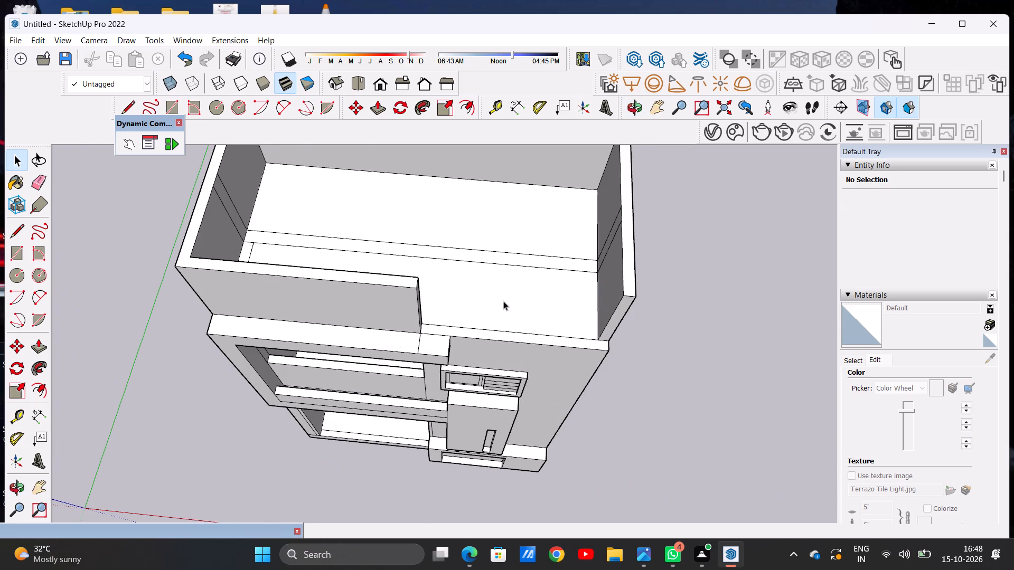
middle_click_drag(547, 289, 50, 318)
middle_click_drag(425, 313, 386, 325)
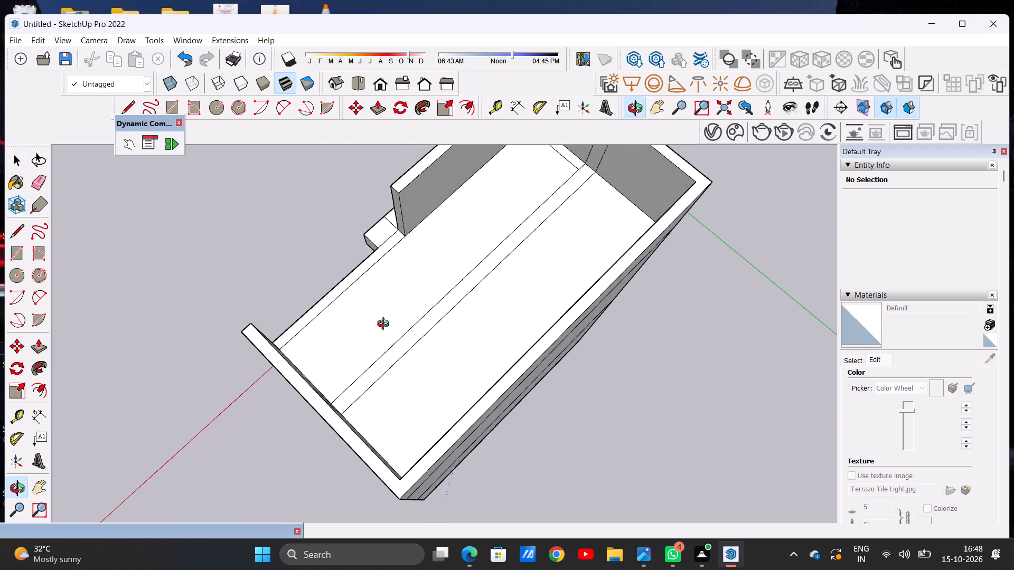
middle_click_drag(386, 325, 384, 325)
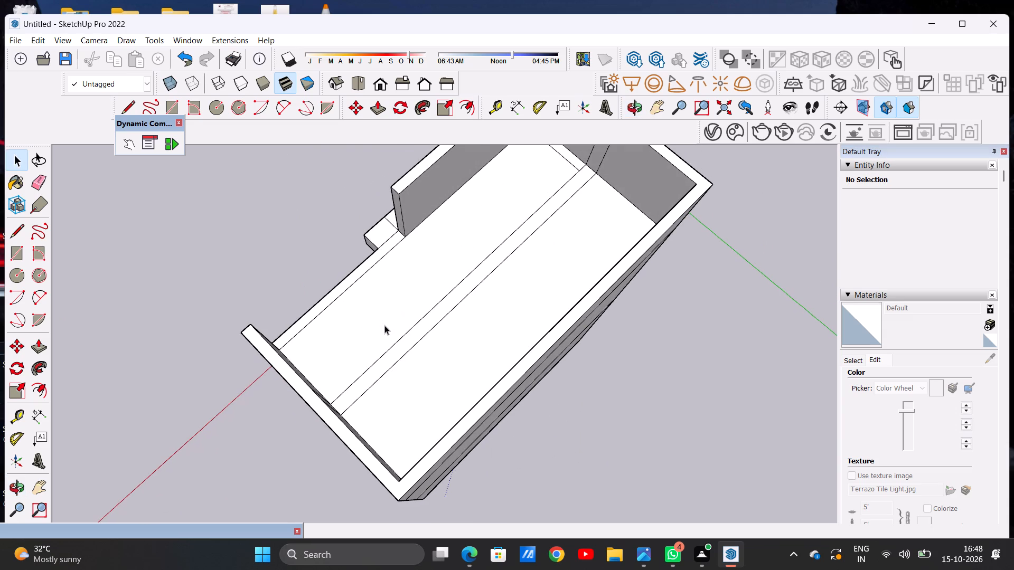
middle_click_drag(383, 334, 398, 328)
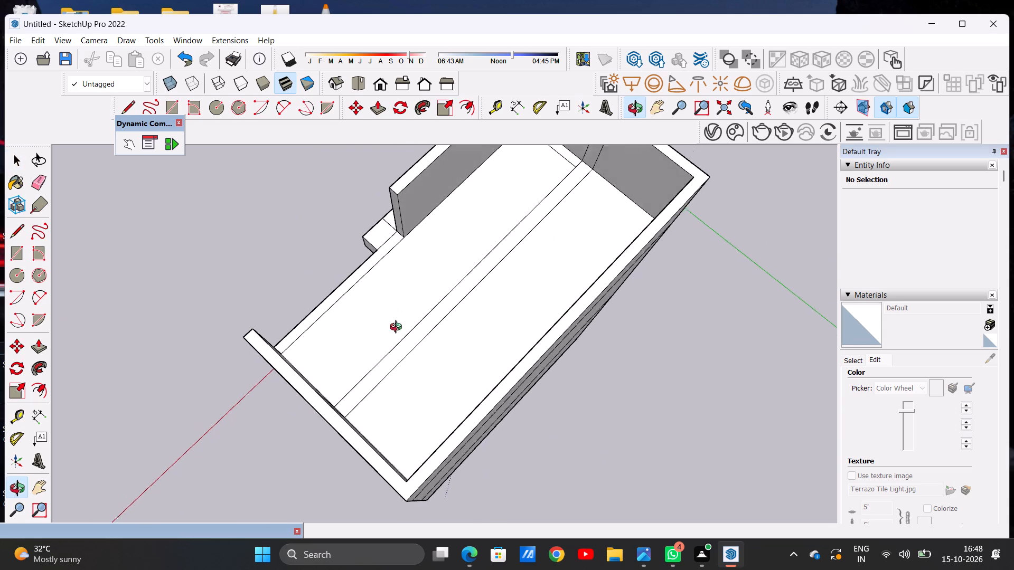
middle_click_drag(398, 328, 550, 263)
scroll(398, 296, "down", 1)
middle_click_drag(334, 313, 504, 331)
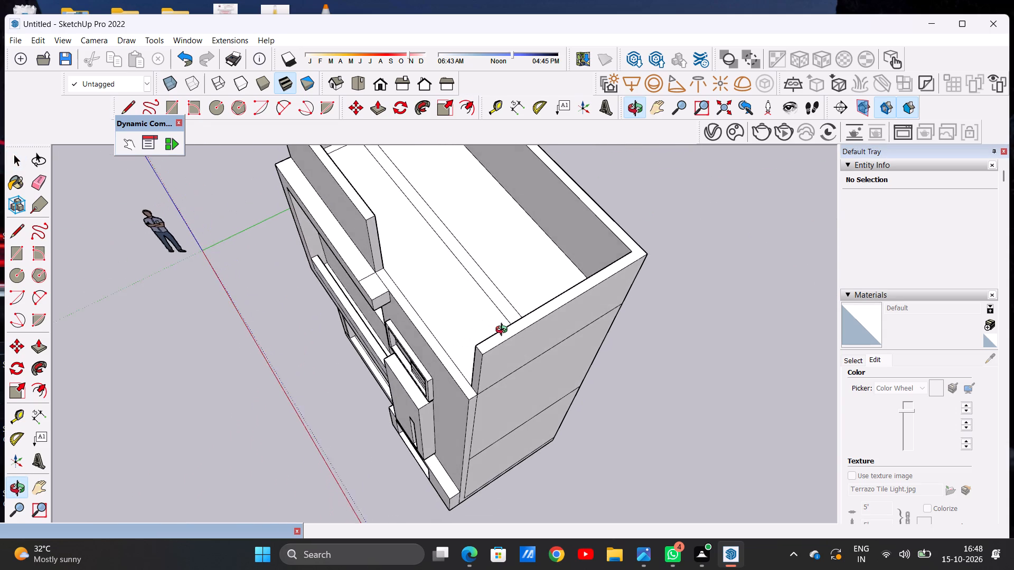
middle_click_drag(504, 331, 505, 331)
middle_click_drag(459, 363, 494, 369)
scroll(494, 370, "up", 3)
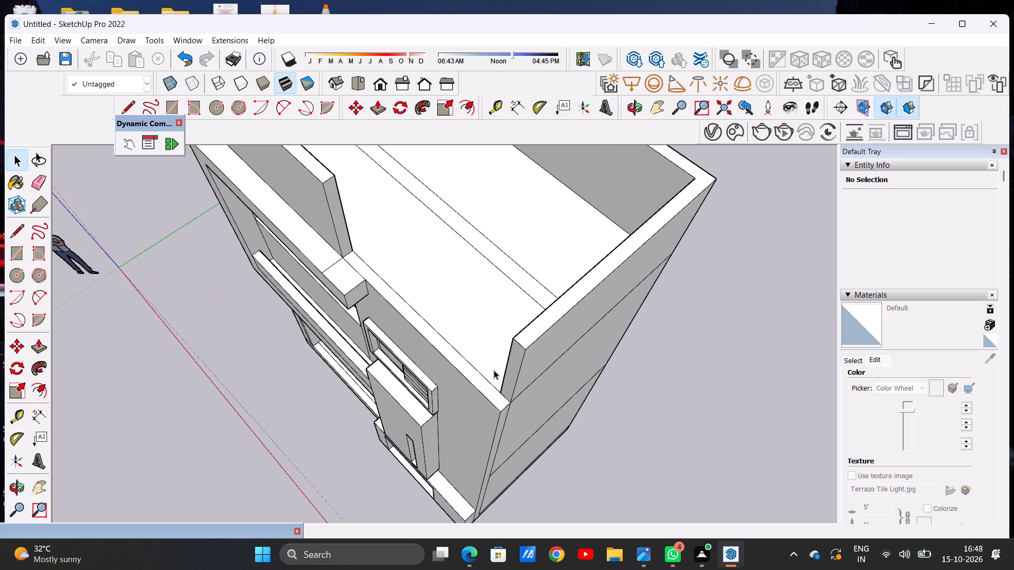
scroll(490, 297, "down", 6)
middle_click_drag(482, 255, 435, 297)
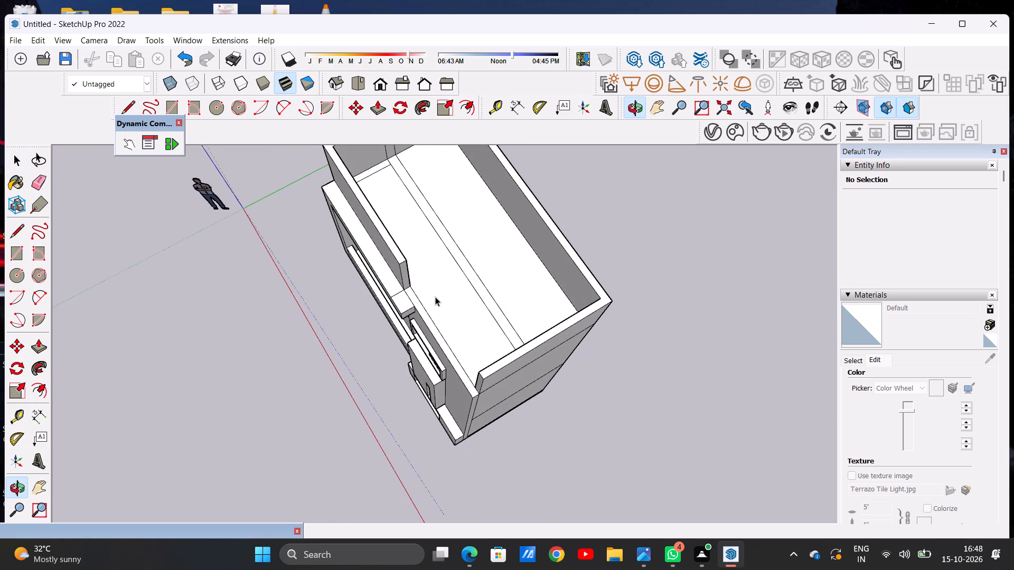
Erase the two parallel lines across the roof floor and the leftover short segments near the balcony-side front corner.
key("e")
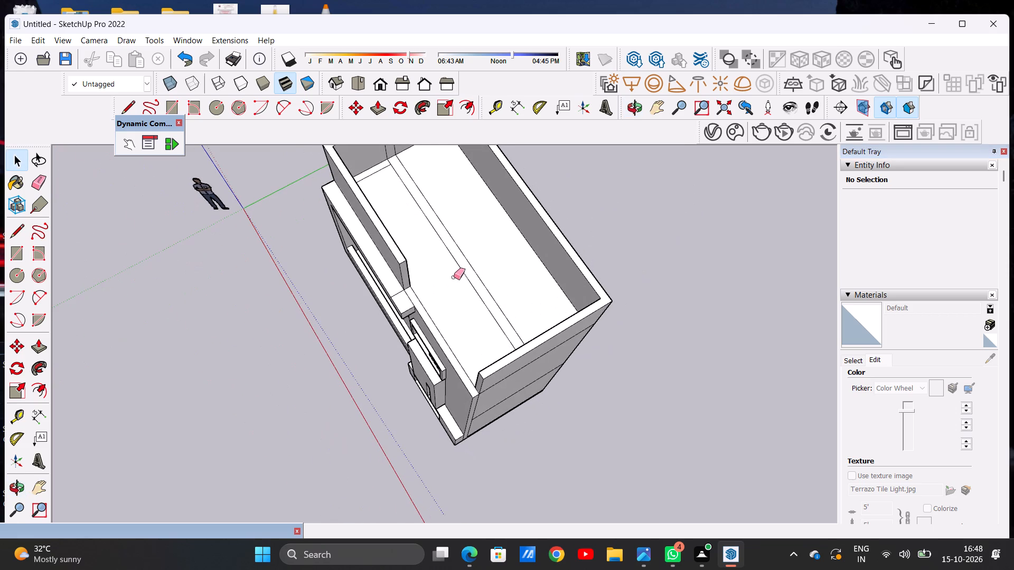
left_click_drag(454, 277, 473, 263)
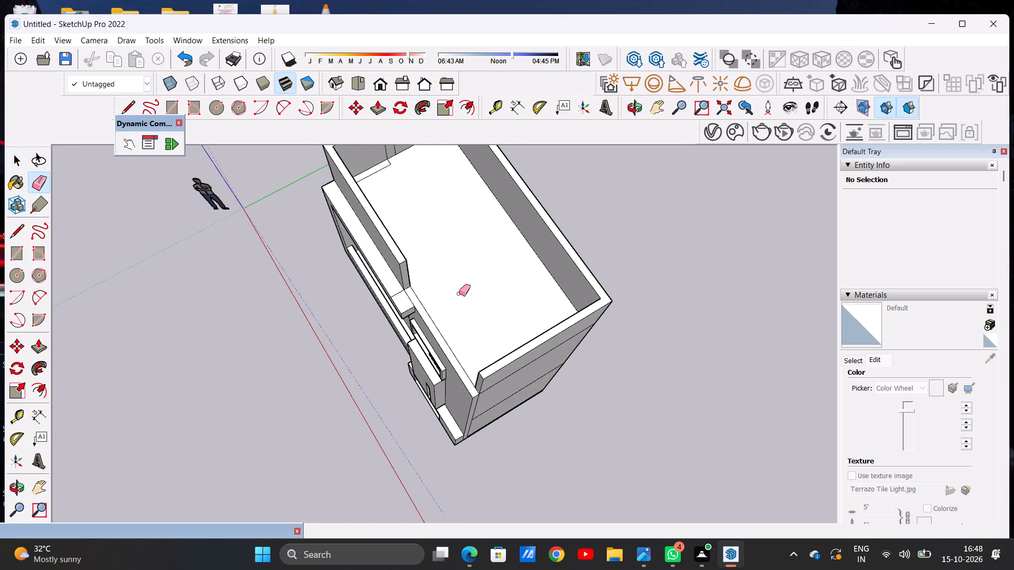
scroll(457, 302, "down", 6)
scroll(386, 216, "up", 2)
scroll(375, 215, "down", 1)
scroll(375, 215, "up", 14)
left_click_drag(415, 216, 417, 234)
left_click_drag(437, 203, 427, 208)
Erase the paired vertical seam lines on the inner faces of both side parapet walls.
left_click_drag(430, 177, 431, 176)
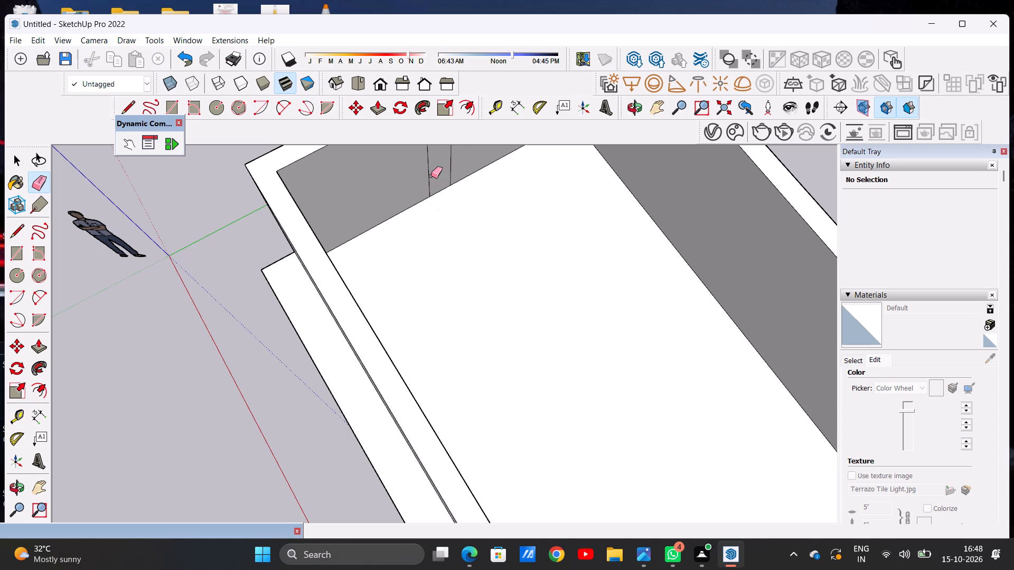
left_click_drag(431, 176, 452, 160)
left_click_drag(459, 158, 416, 189)
scroll(496, 359, "down", 11)
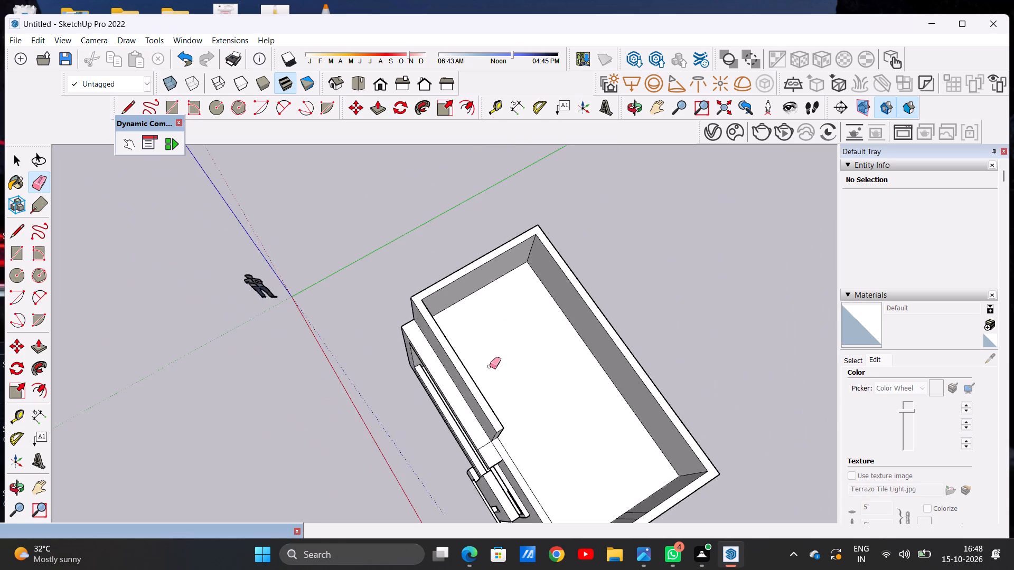
middle_click_drag(489, 407, 707, 357)
scroll(688, 268, "up", 11)
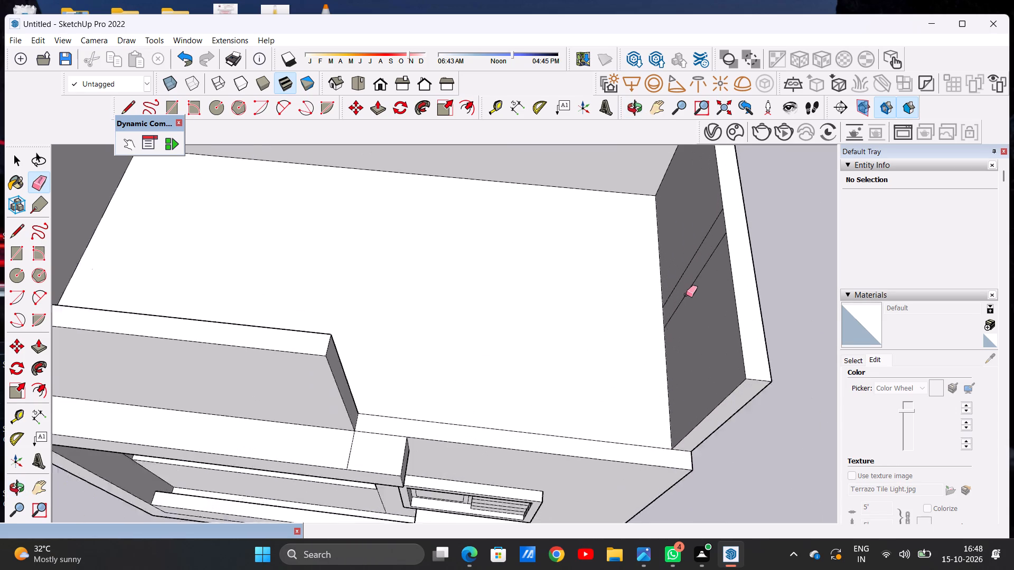
scroll(686, 294, "up", 1)
left_click_drag(693, 237, 706, 290)
scroll(511, 301, "down", 13)
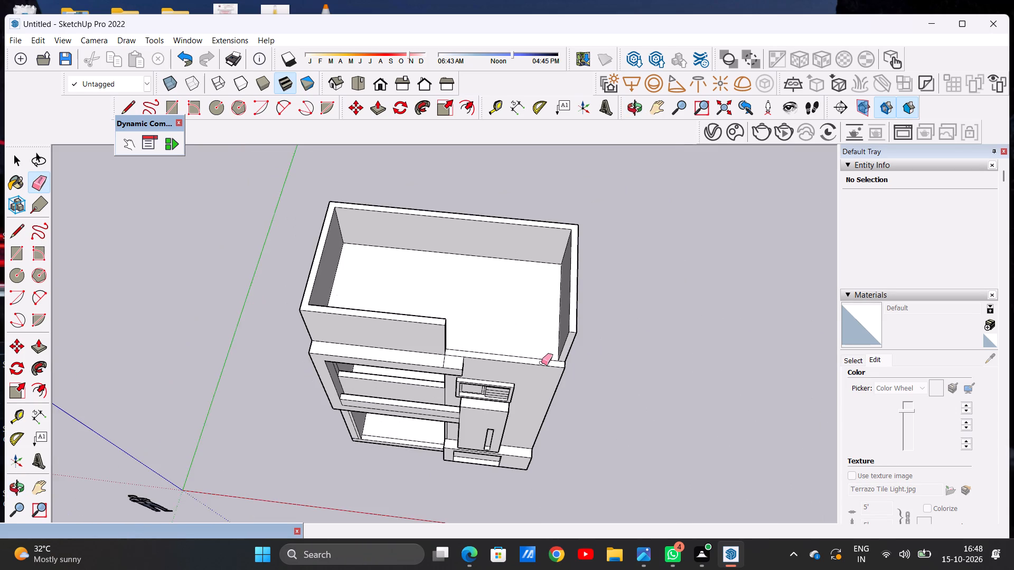
Examine the cleaned roof, the open front edge above the louvred window and the overall front elevation.
middle_click_drag(541, 363, 208, 417)
scroll(411, 388, "up", 7)
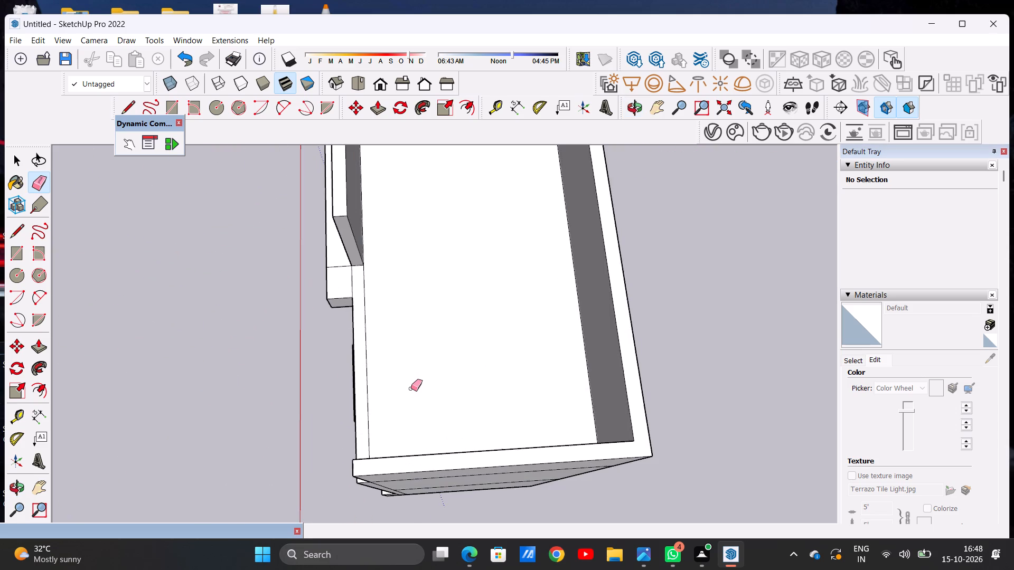
key("space")
middle_click_drag(427, 382, 615, 300)
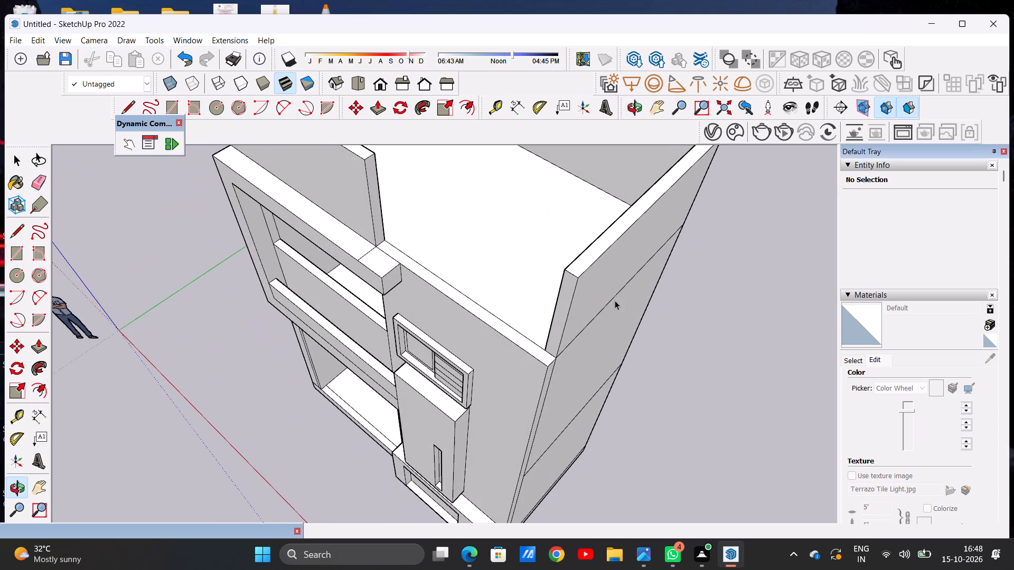
scroll(509, 337, "down", 8)
middle_click_drag(487, 378, 580, 310)
scroll(511, 341, "down", 6)
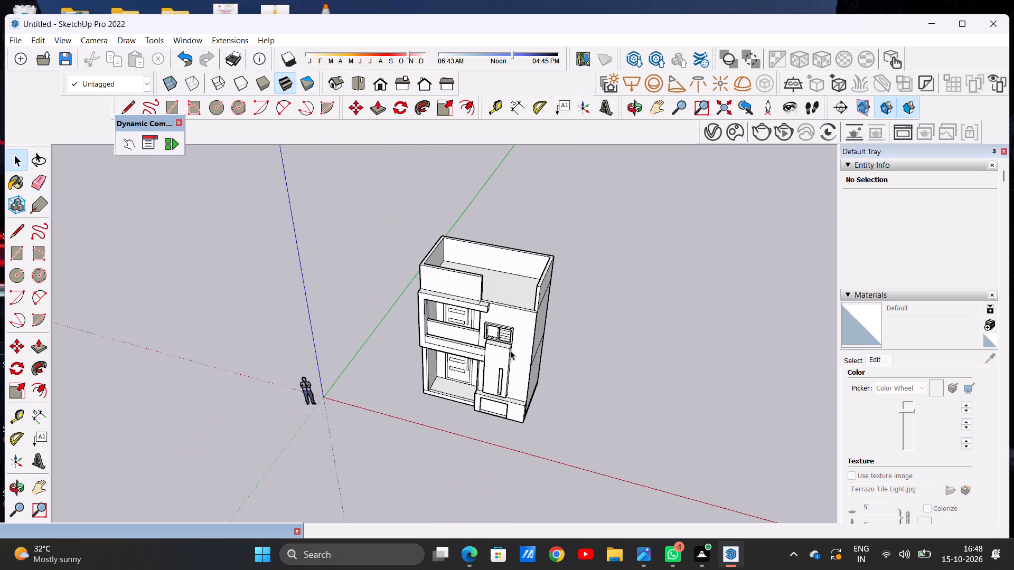
middle_click_drag(502, 359, 543, 293)
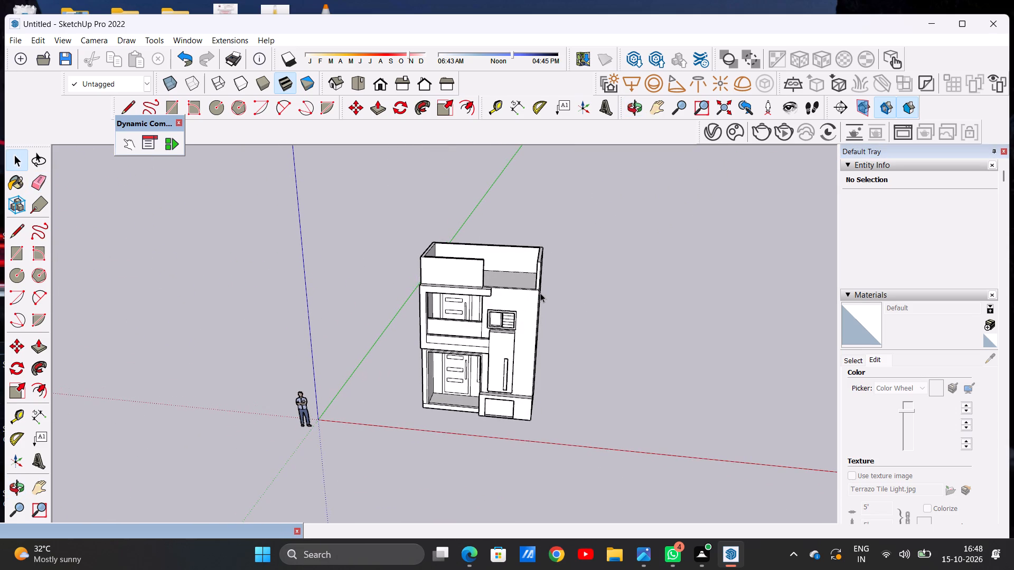
Extrude the front border strip above the louvred window upward into a tall wall rising well above the parapets.
key("p")
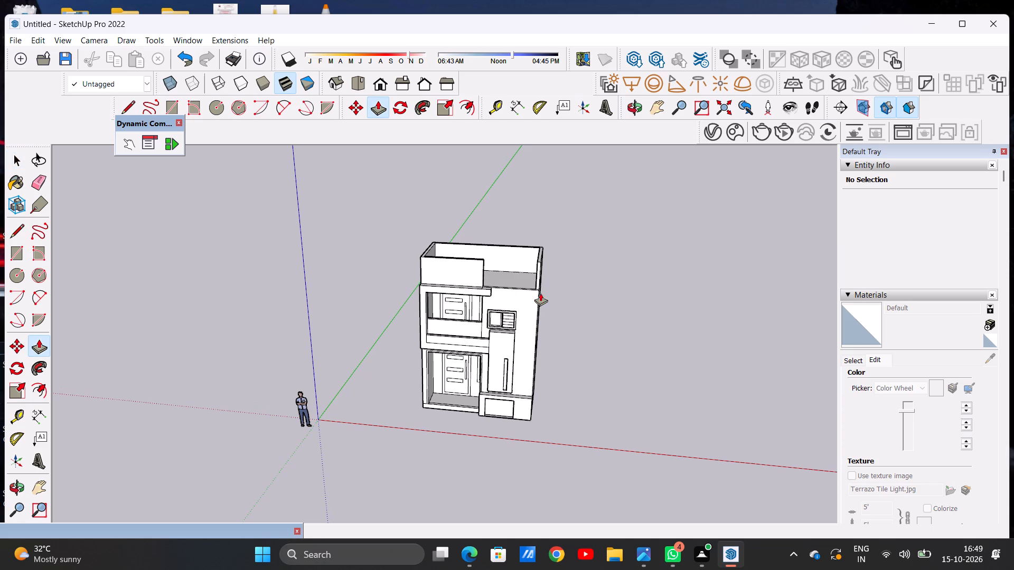
scroll(510, 291, "up", 7)
middle_click_drag(519, 251, 519, 252)
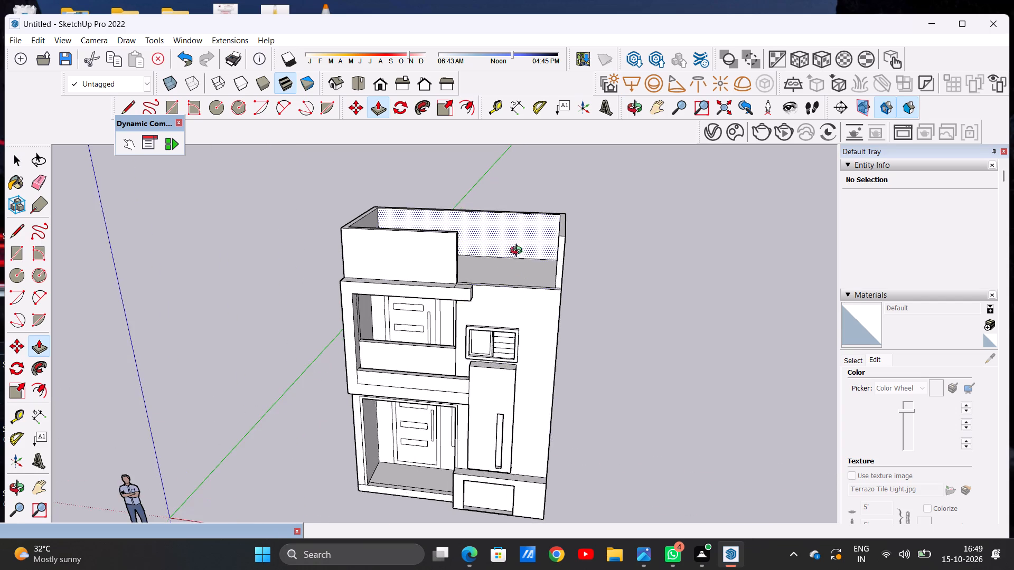
middle_click_drag(519, 252, 542, 363)
scroll(564, 326, "up", 14)
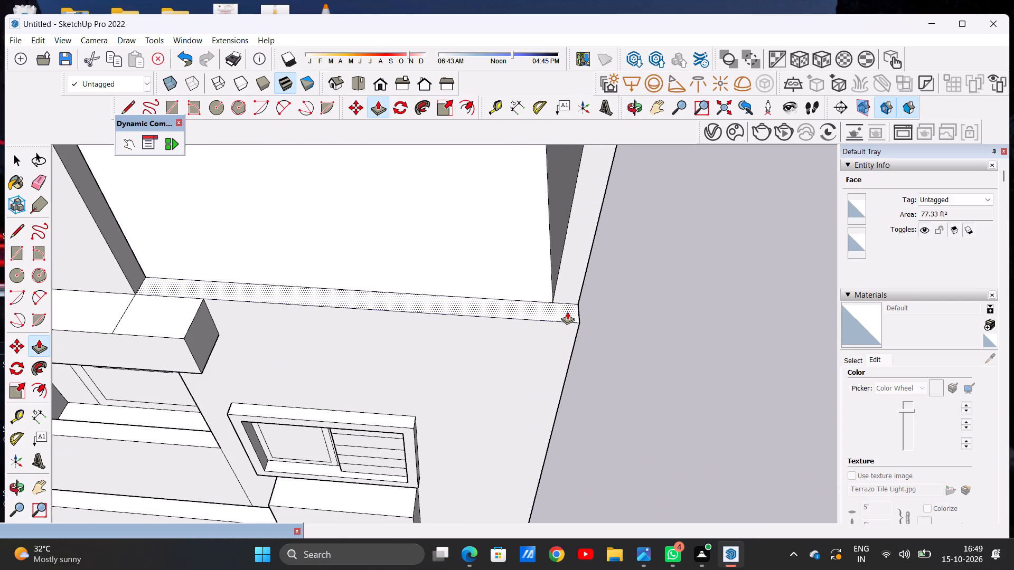
left_click(567, 311)
scroll(560, 292, "down", 11)
scroll(567, 243, "up", 5)
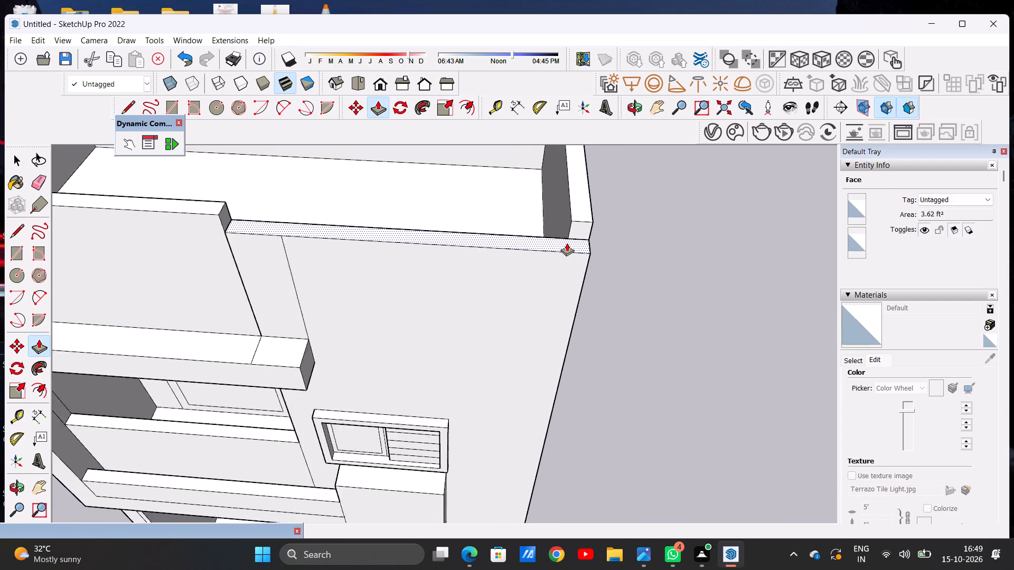
scroll(567, 243, "up", 7)
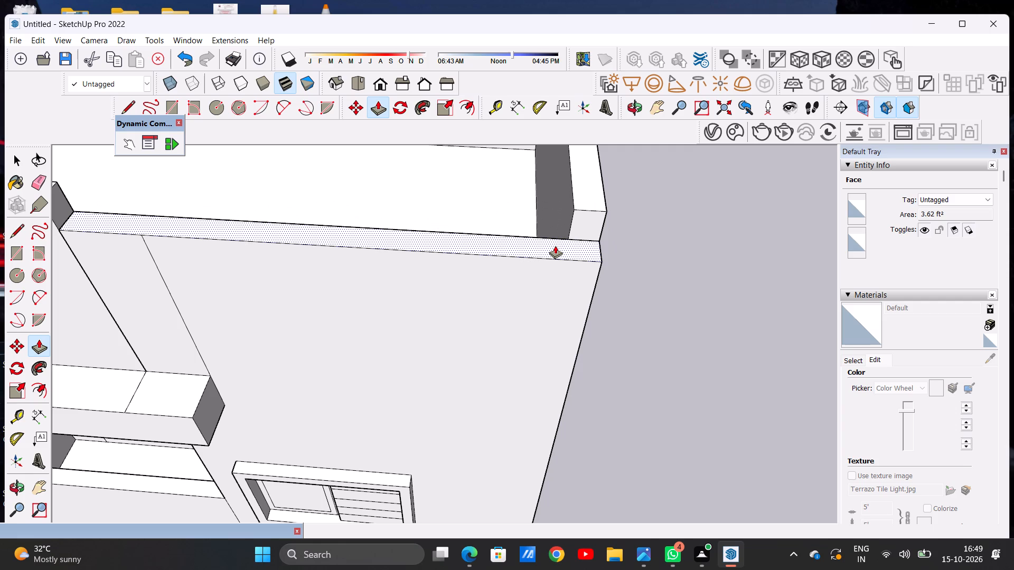
scroll(542, 261, "down", 20)
scroll(542, 261, "down", 3)
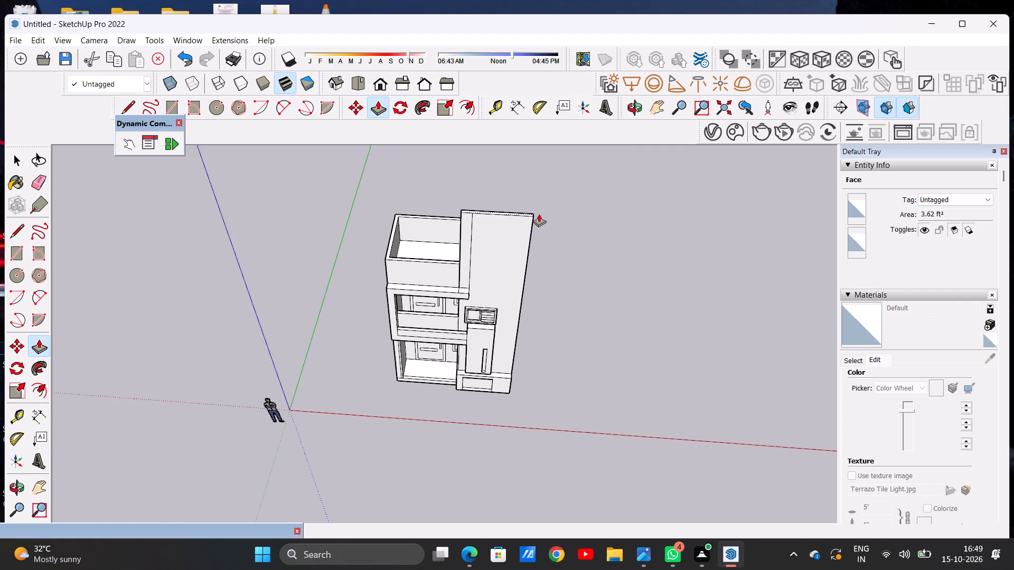
left_click(538, 209)
key("space")
Examine the tall front wall's proportions against the rest of the elevation from low and high angles.
scroll(486, 280, "down", 5)
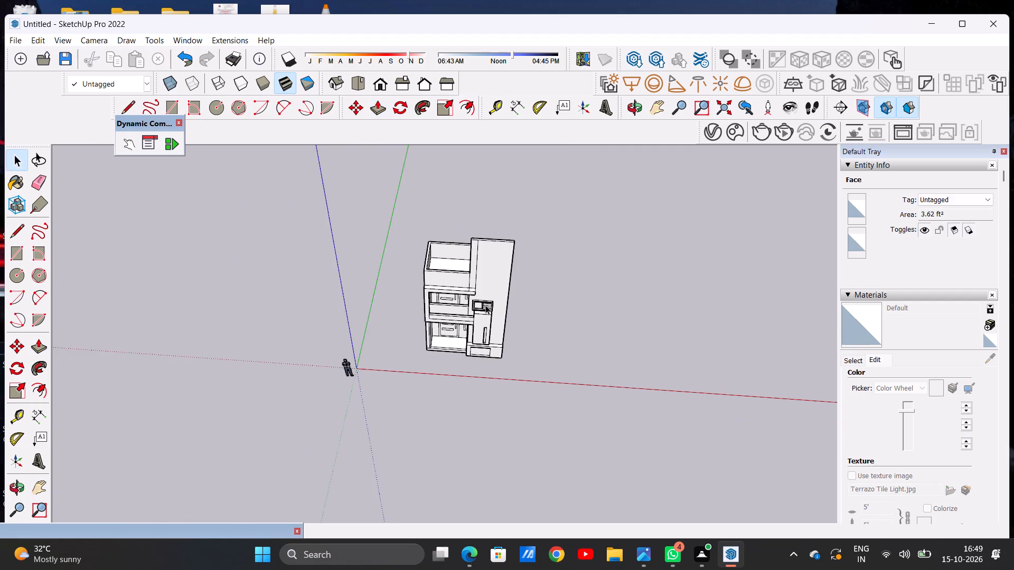
middle_click_drag(485, 305, 494, 224)
scroll(466, 239, "up", 8)
middle_click_drag(483, 266, 491, 210)
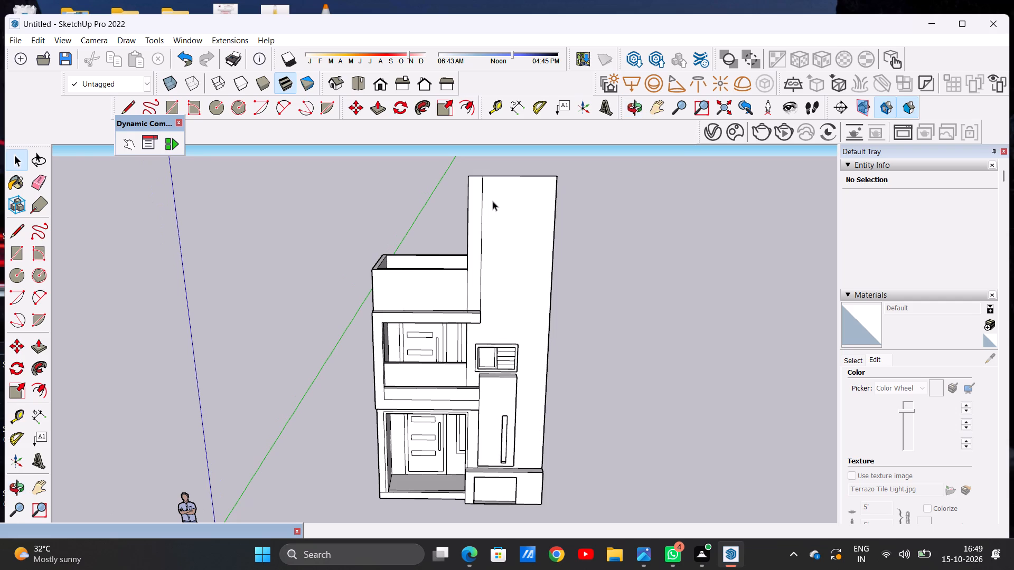
scroll(487, 273, "down", 4)
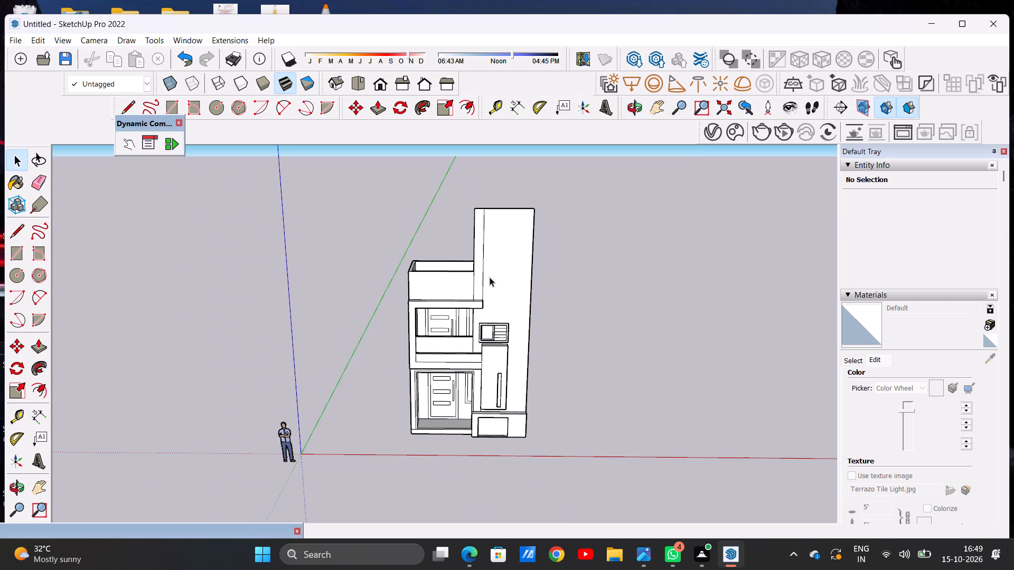
scroll(501, 292, "up", 5)
middle_click_drag(495, 240, 491, 323)
scroll(480, 319, "down", 8)
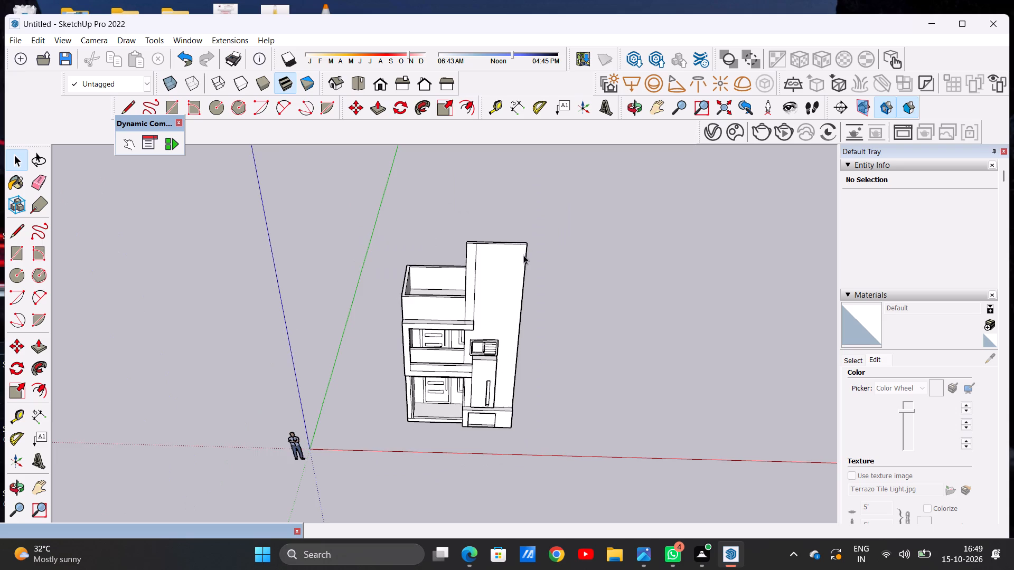
Push the top face of the tall front wall down slightly to reduce its height above the parapets.
middle_click_drag(525, 253, 519, 328)
scroll(500, 275, "up", 14)
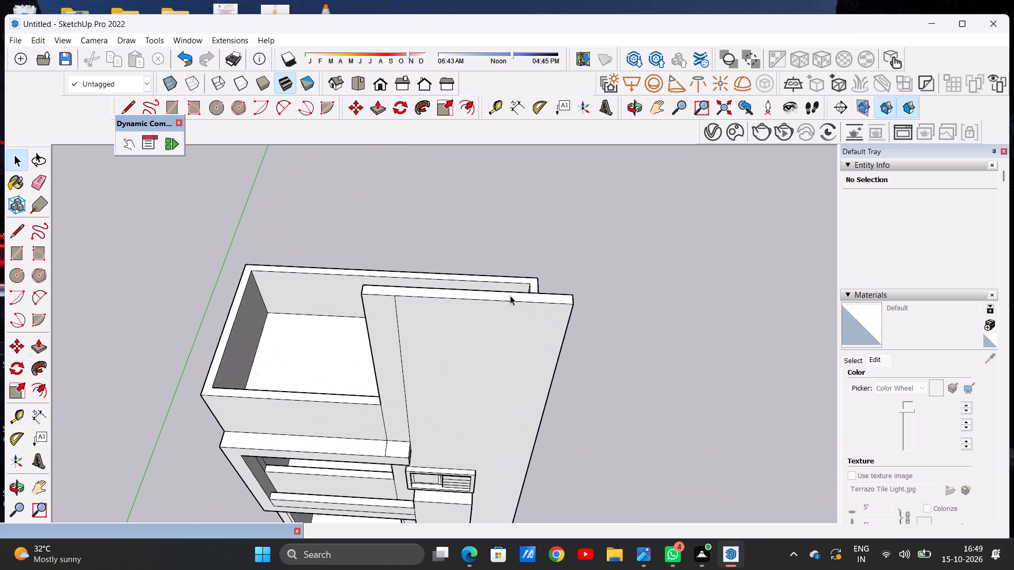
key("p")
scroll(549, 290, "up", 4)
left_click(567, 303)
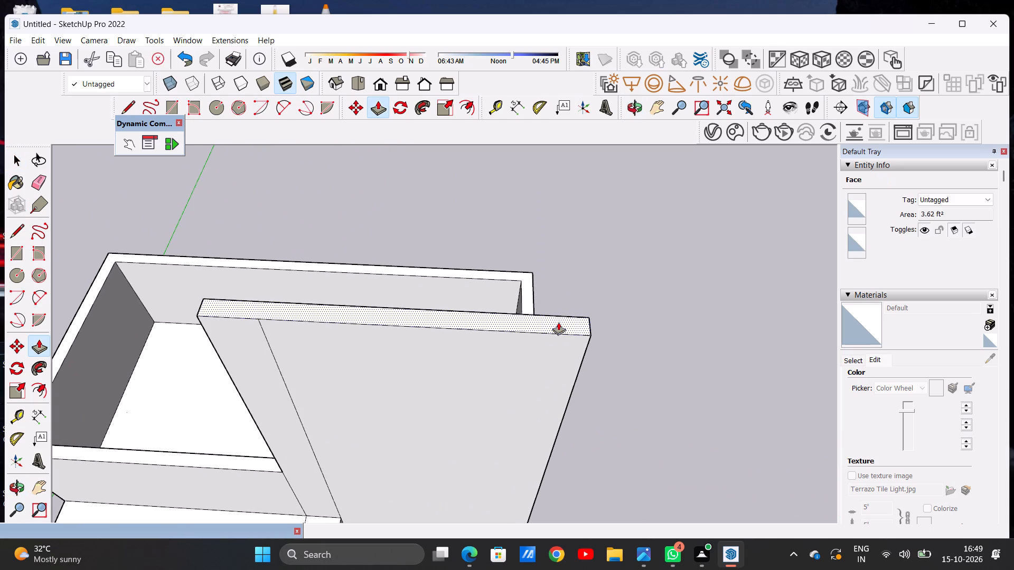
left_click(555, 356)
key("space")
Erase the vertical seam line running up the front face of the tall wall above the louvred window.
scroll(452, 319, "down", 7)
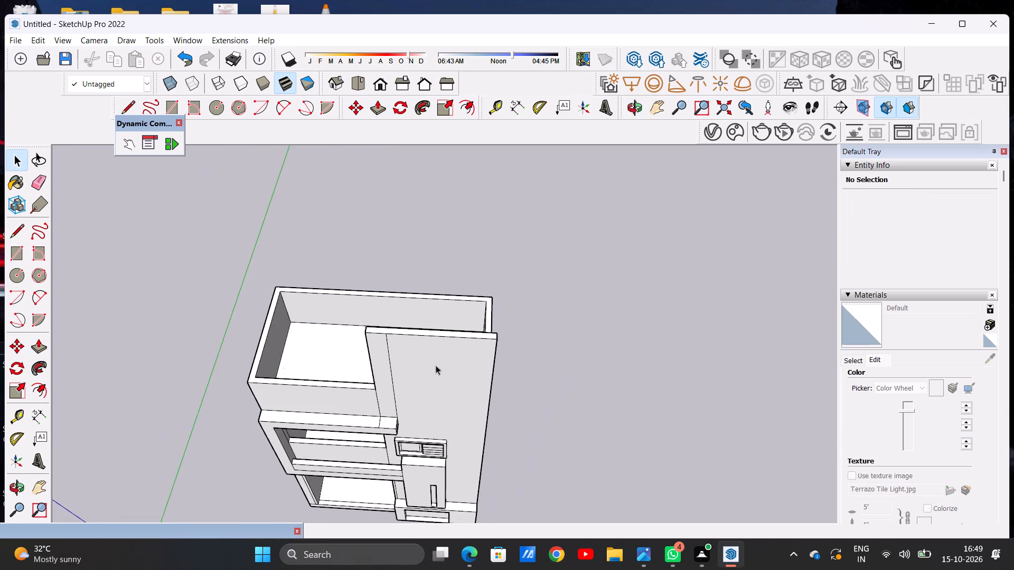
middle_click_drag(435, 368, 433, 200)
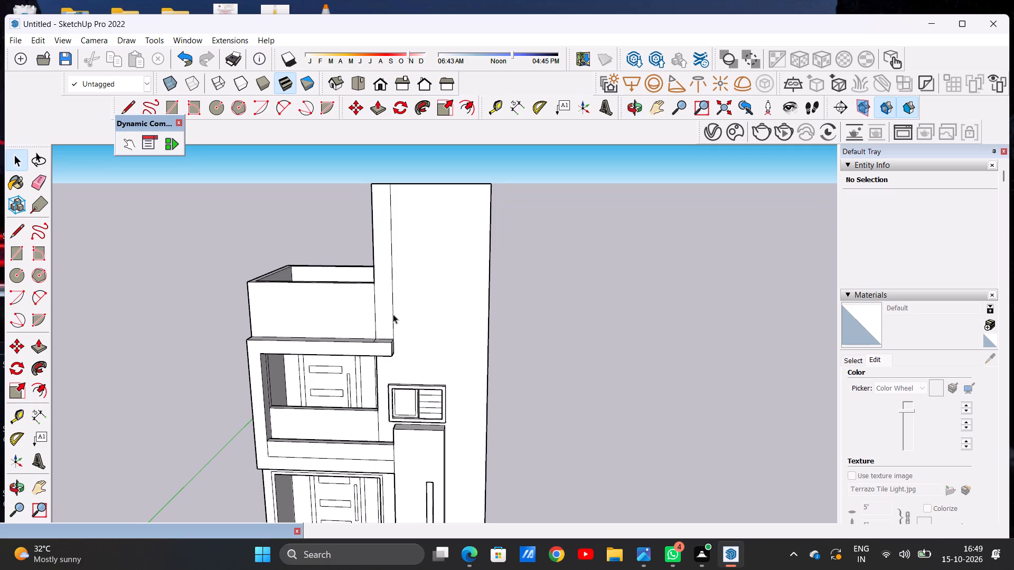
scroll(393, 314, "up", 3)
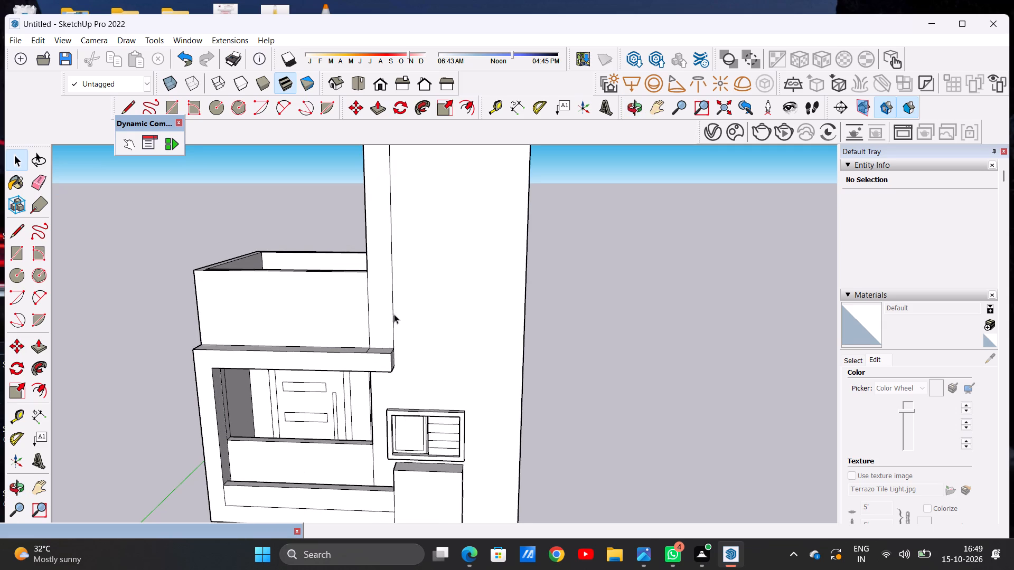
key("e")
left_click(393, 305)
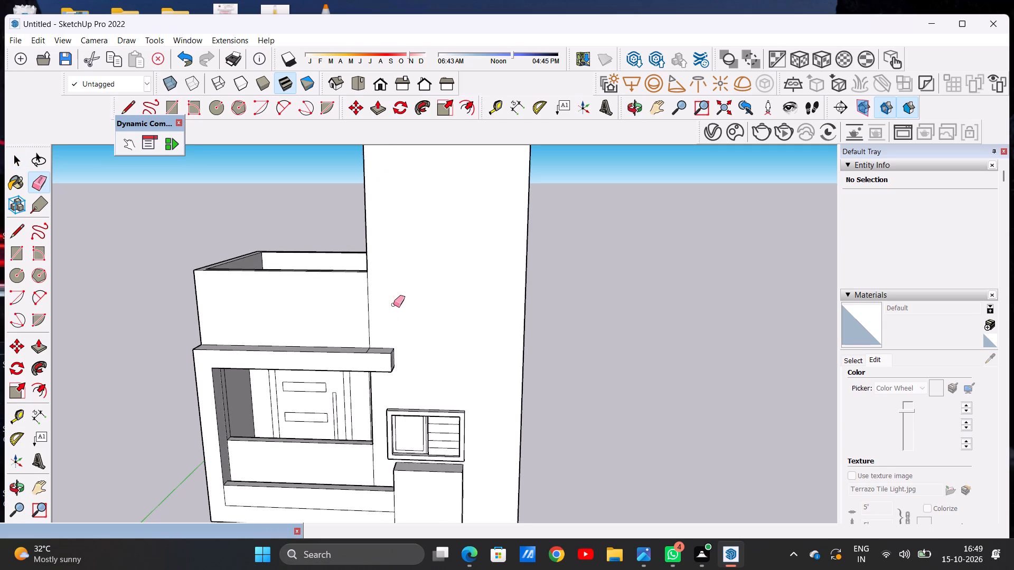
key("space")
Draw a horizontal rectangle of about 3.5 ft² near the upper outer corner of the front parapet above the balcony.
scroll(438, 310, "down", 8)
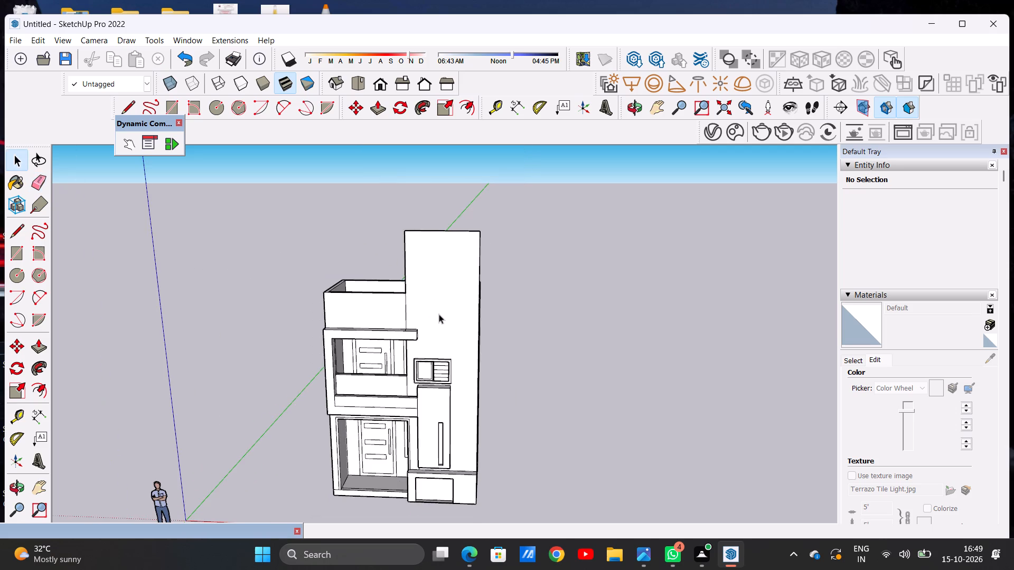
middle_click_drag(309, 303, 339, 278)
scroll(338, 311, "up", 6)
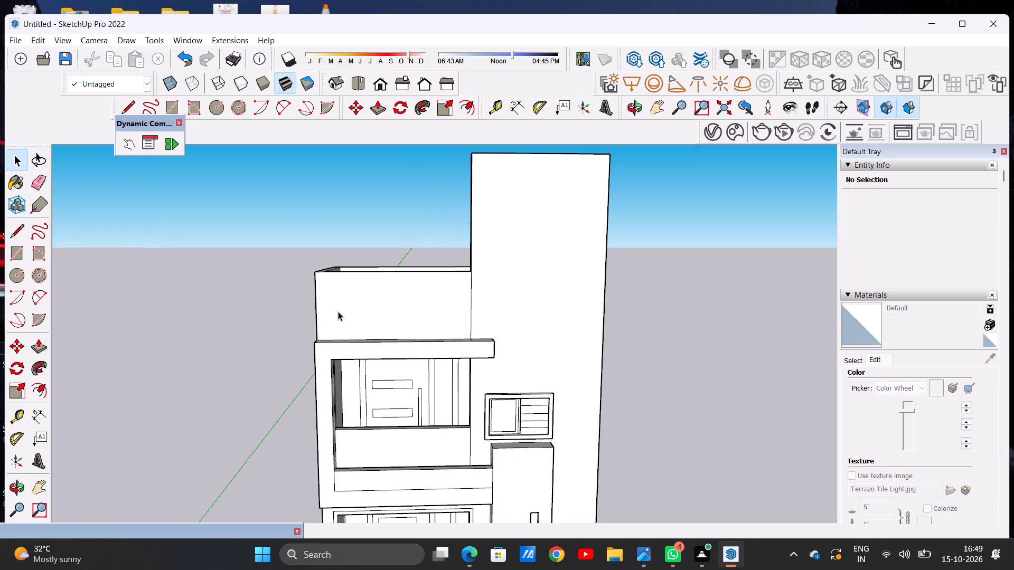
scroll(339, 335, "up", 2)
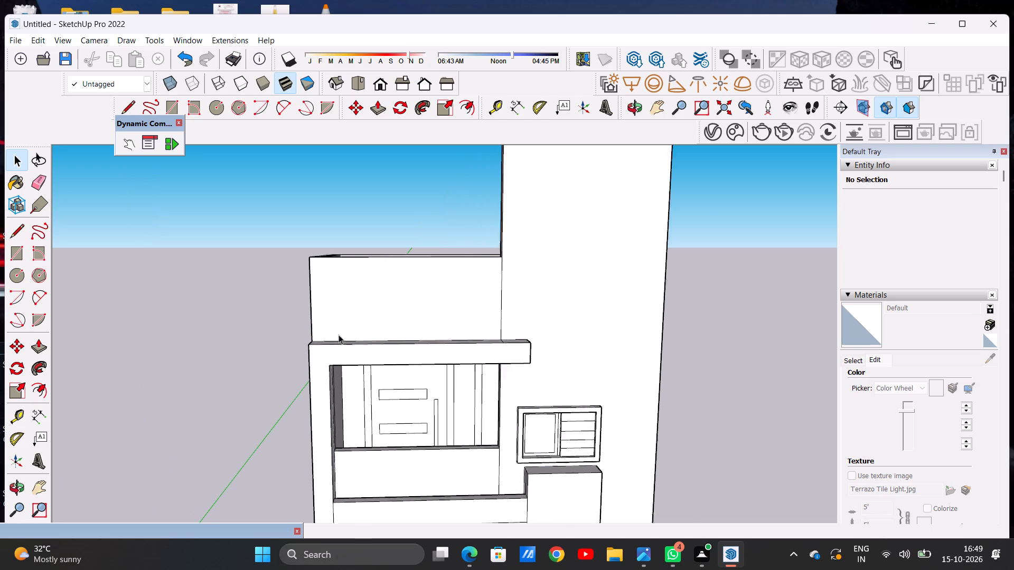
scroll(339, 335, "up", 2)
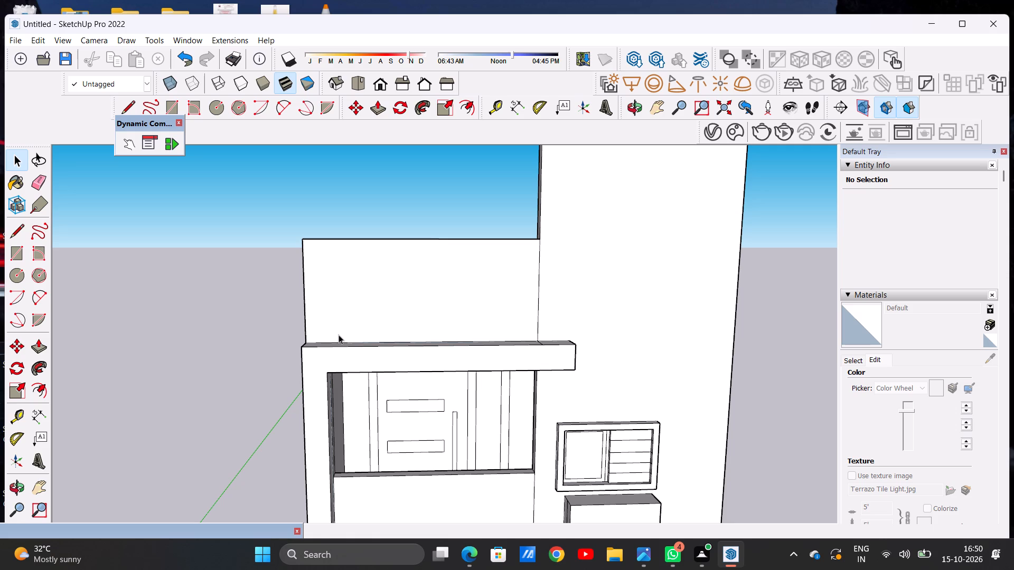
scroll(397, 295, "down", 1)
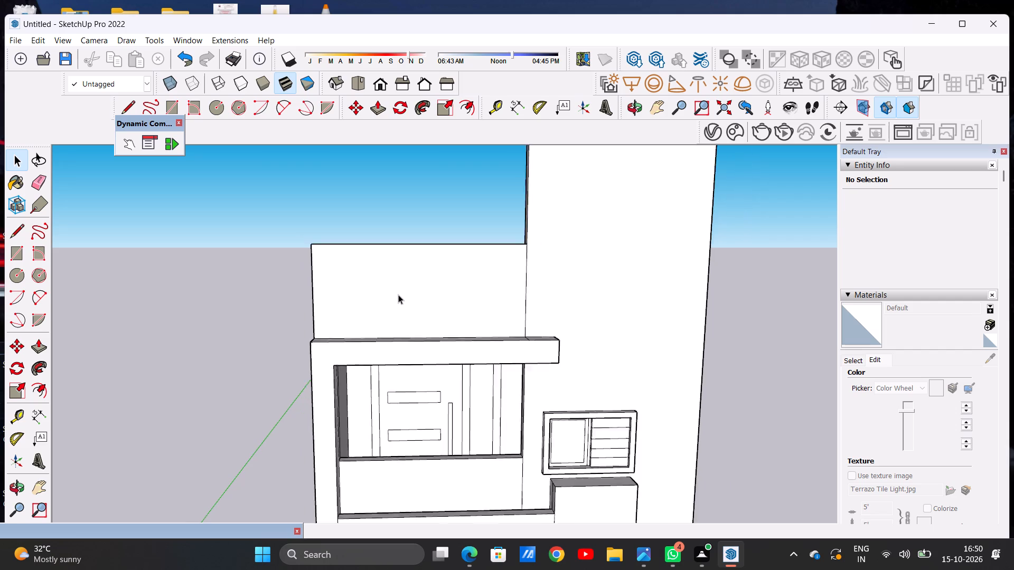
scroll(398, 294, "down", 2)
scroll(393, 289, "up", 3)
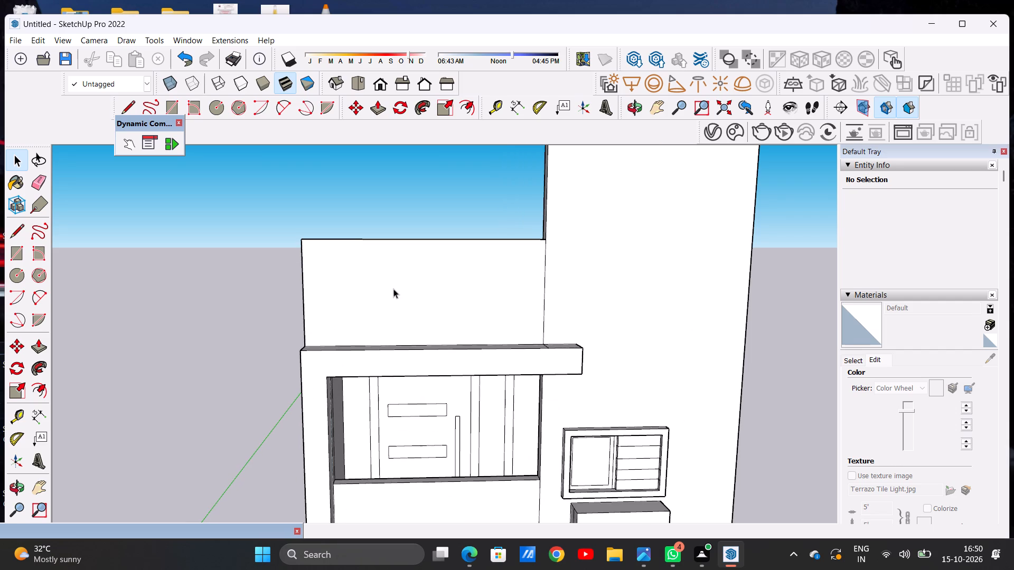
scroll(401, 303, "up", 2)
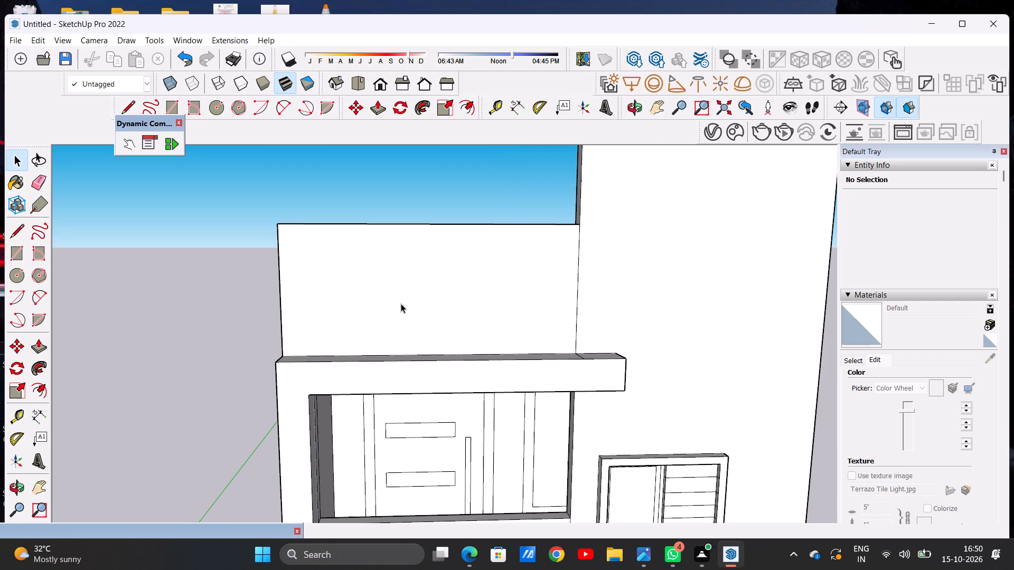
key("r")
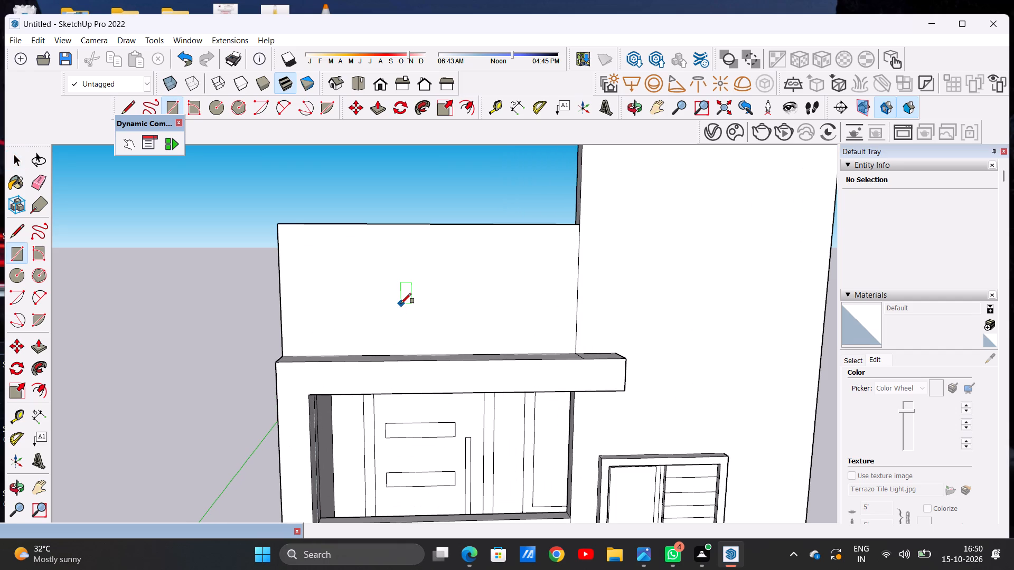
left_click(316, 250)
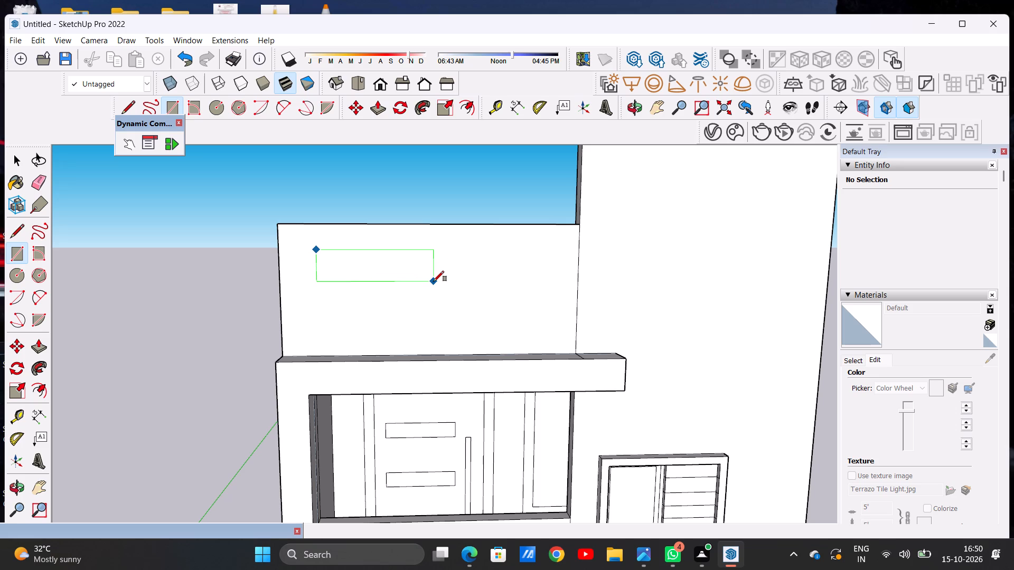
left_click(434, 283)
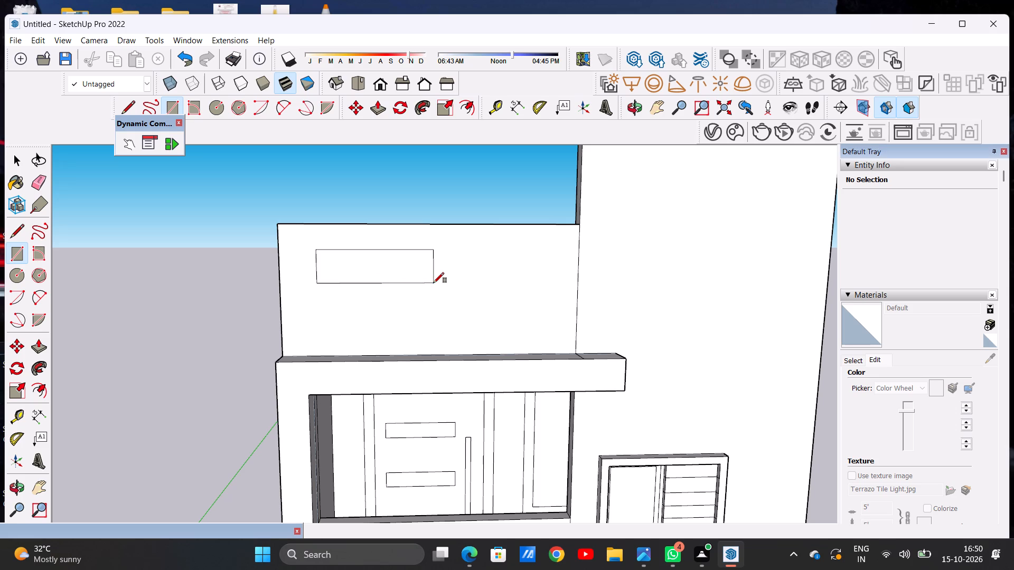
key("space")
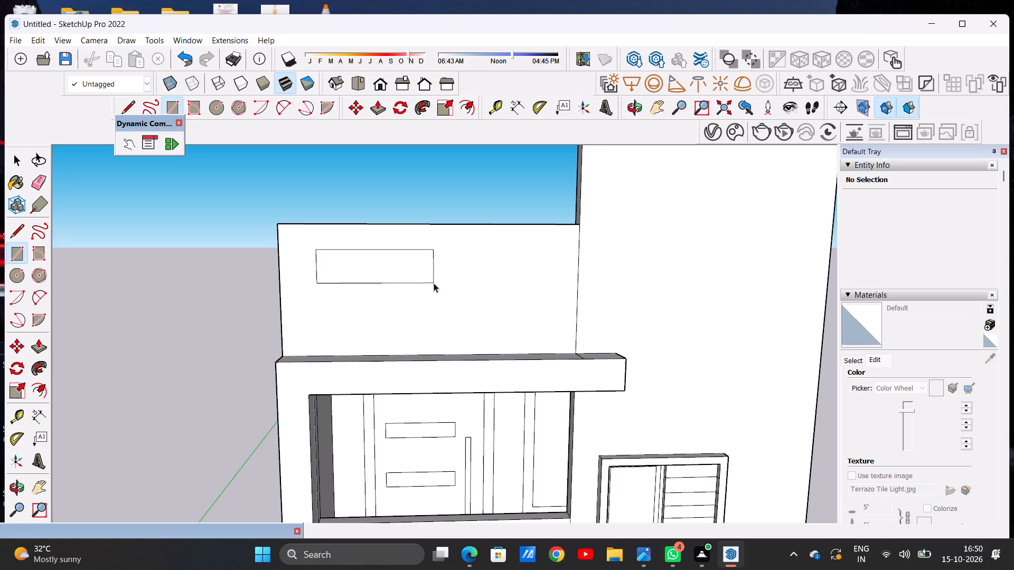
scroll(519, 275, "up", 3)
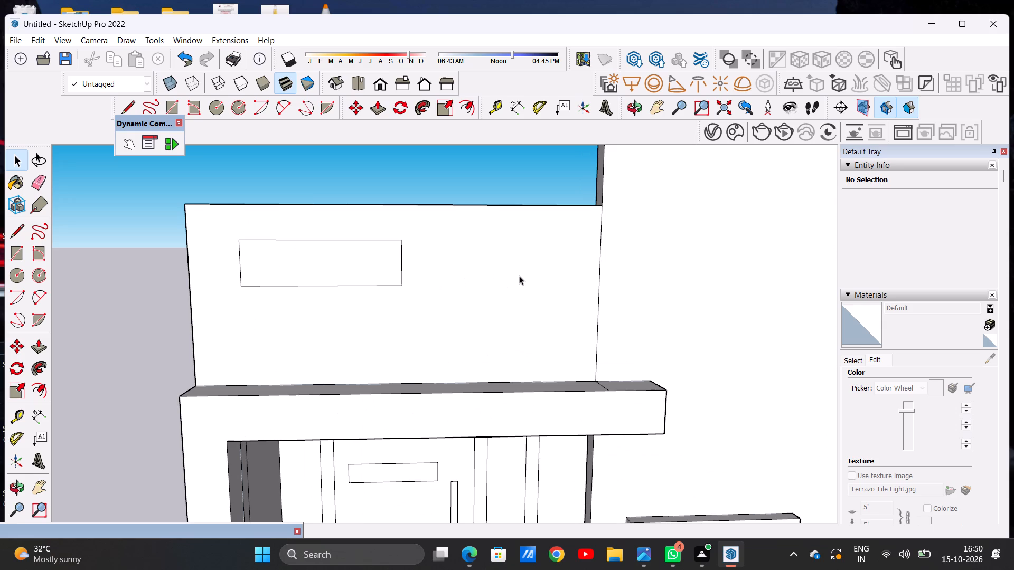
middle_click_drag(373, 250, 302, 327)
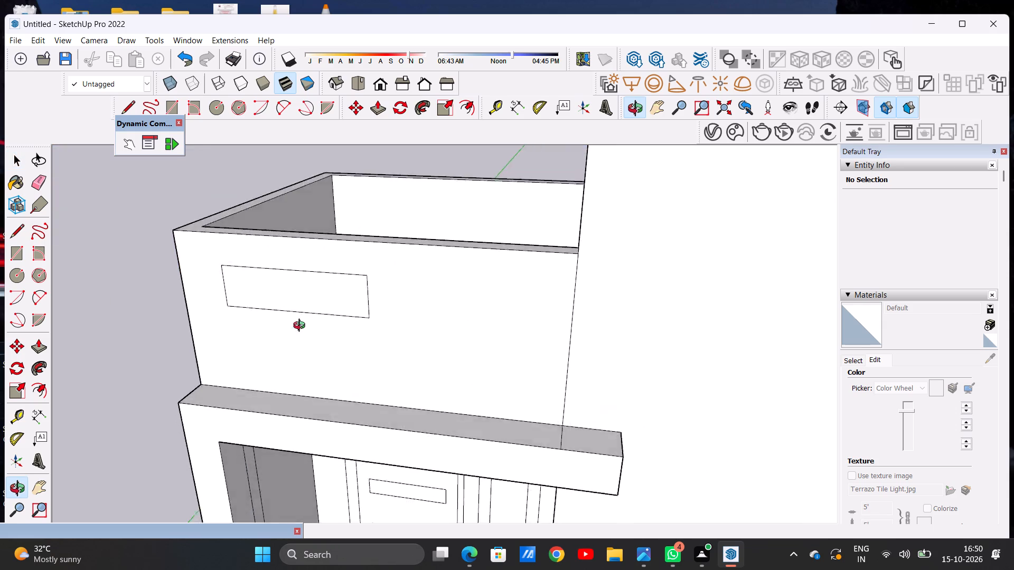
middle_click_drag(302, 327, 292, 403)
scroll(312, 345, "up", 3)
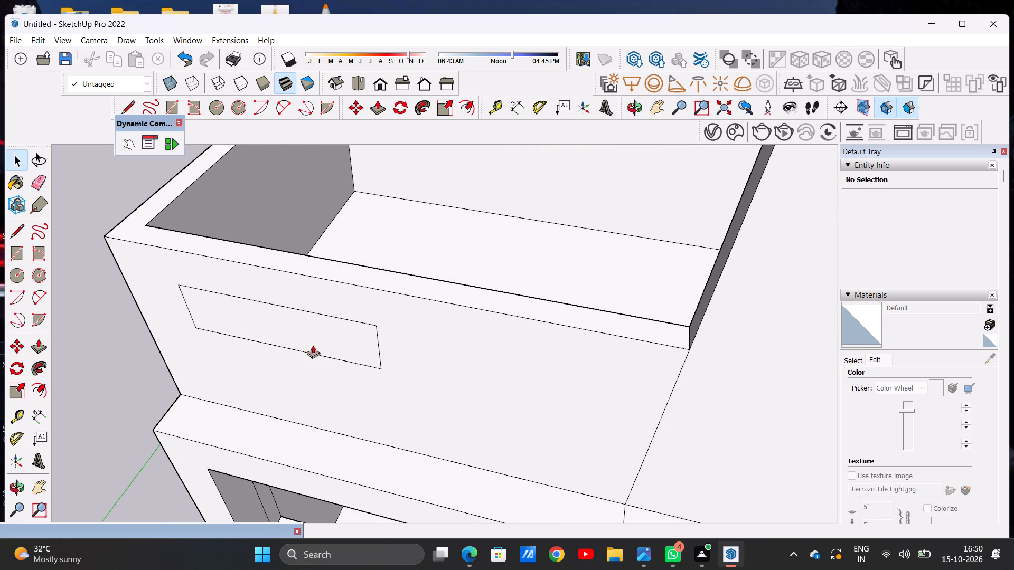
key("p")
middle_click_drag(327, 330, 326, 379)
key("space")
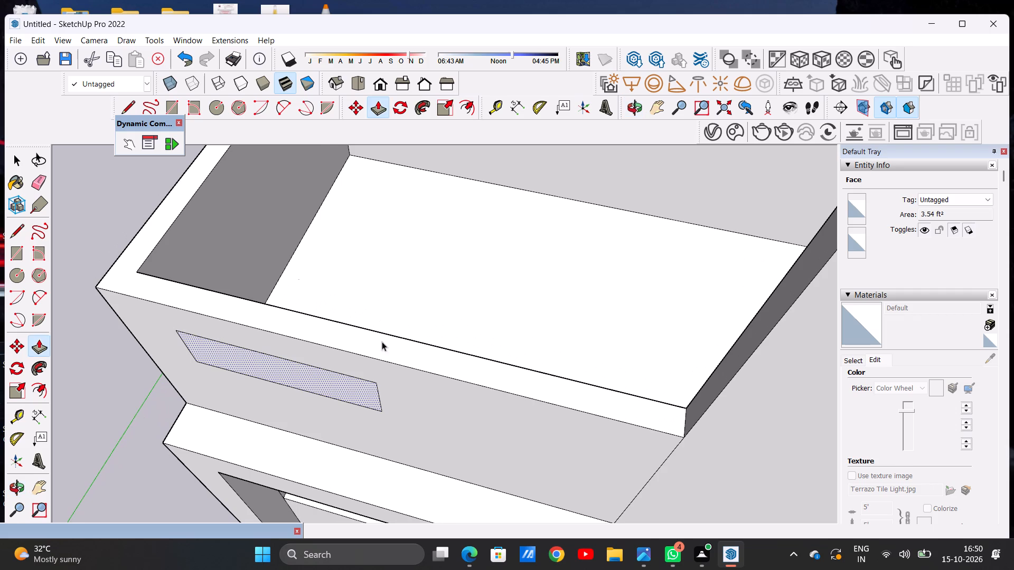
Offset the parapet rectangle inward to form a narrow frame around an inner panel of about 1.9 ft².
scroll(406, 312, "down", 5)
middle_click_drag(367, 346, 446, 175)
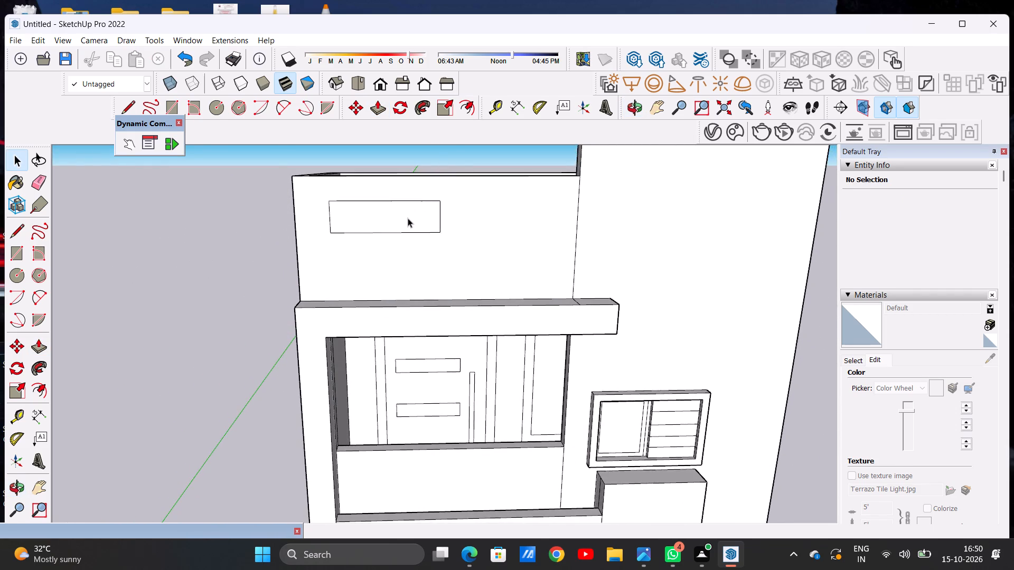
scroll(408, 218, "up", 2)
key("o")
key("f")
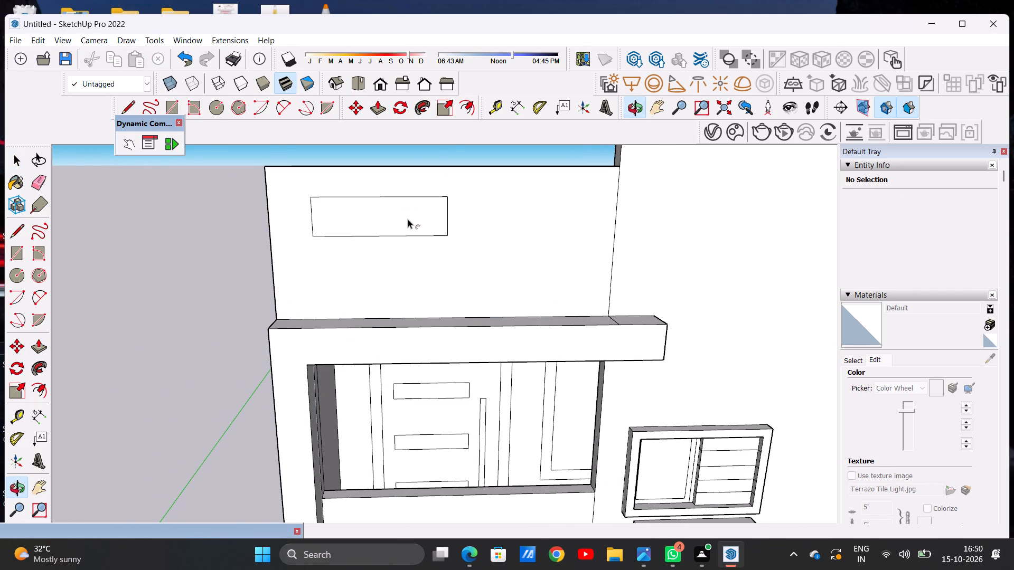
left_click(395, 218)
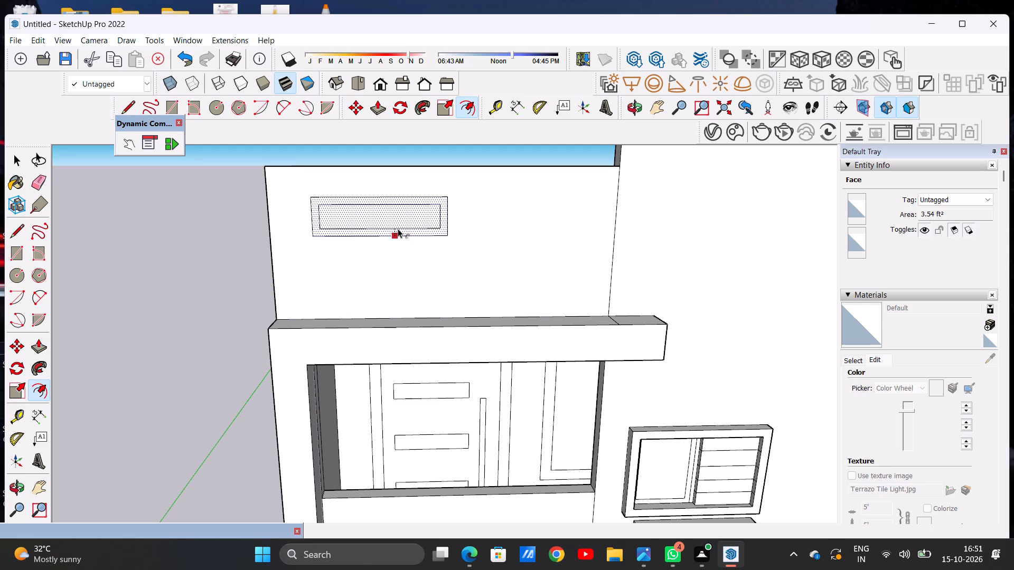
left_click(398, 229)
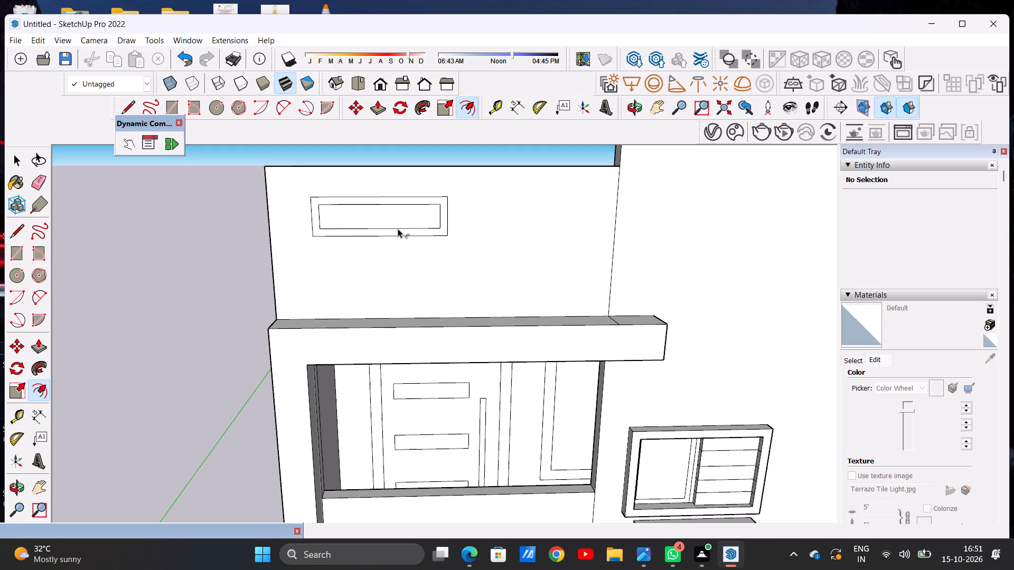
key("space")
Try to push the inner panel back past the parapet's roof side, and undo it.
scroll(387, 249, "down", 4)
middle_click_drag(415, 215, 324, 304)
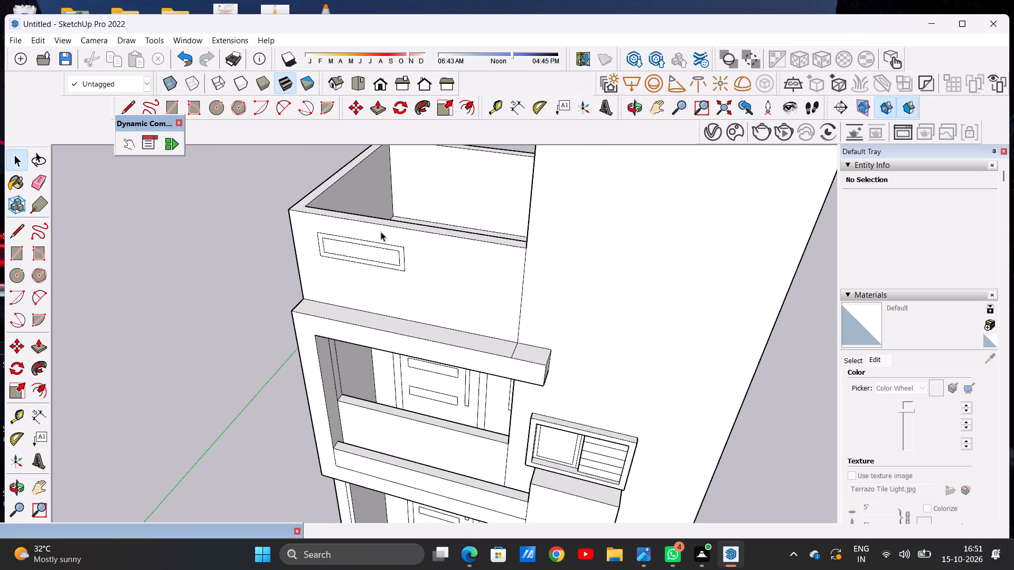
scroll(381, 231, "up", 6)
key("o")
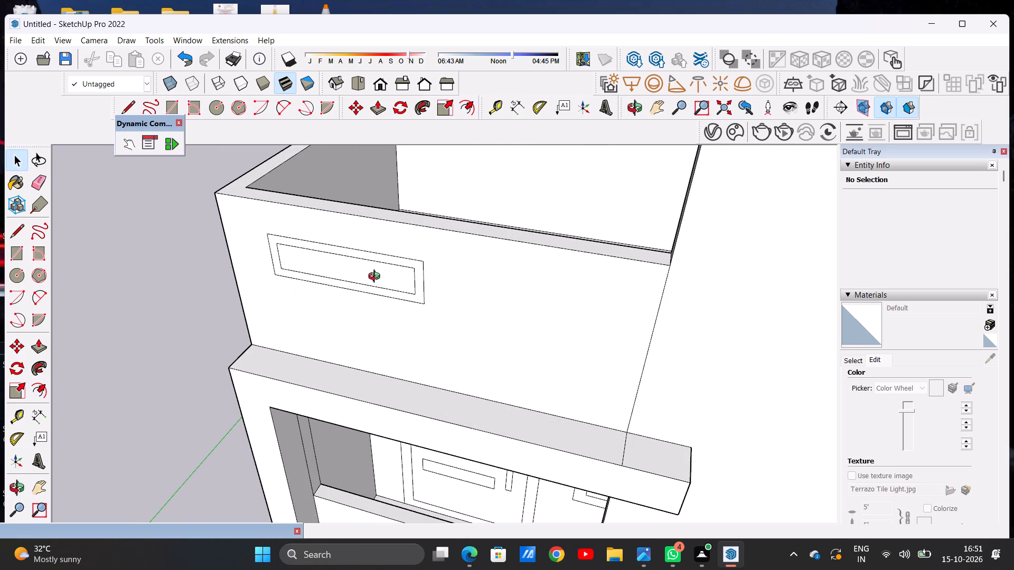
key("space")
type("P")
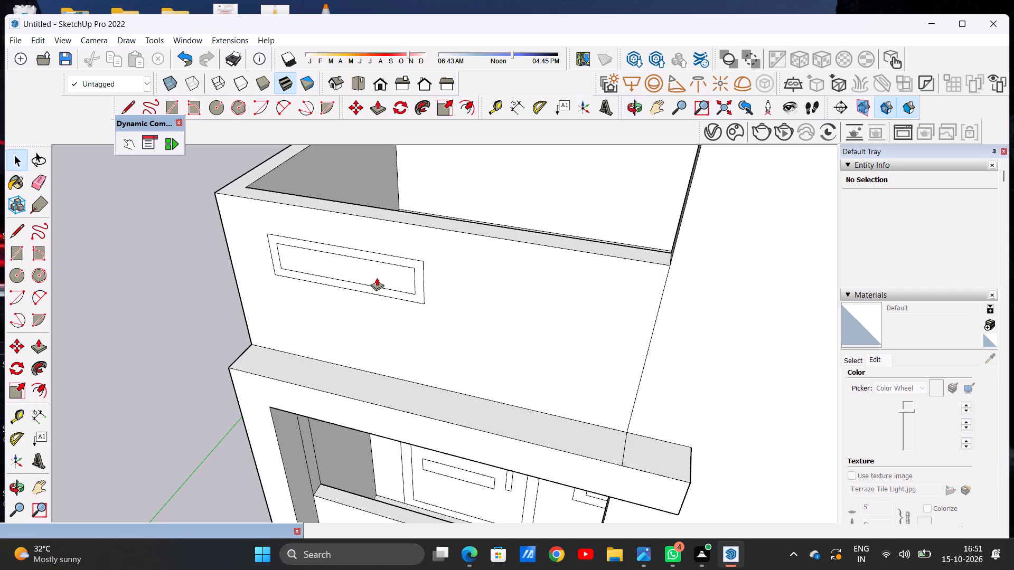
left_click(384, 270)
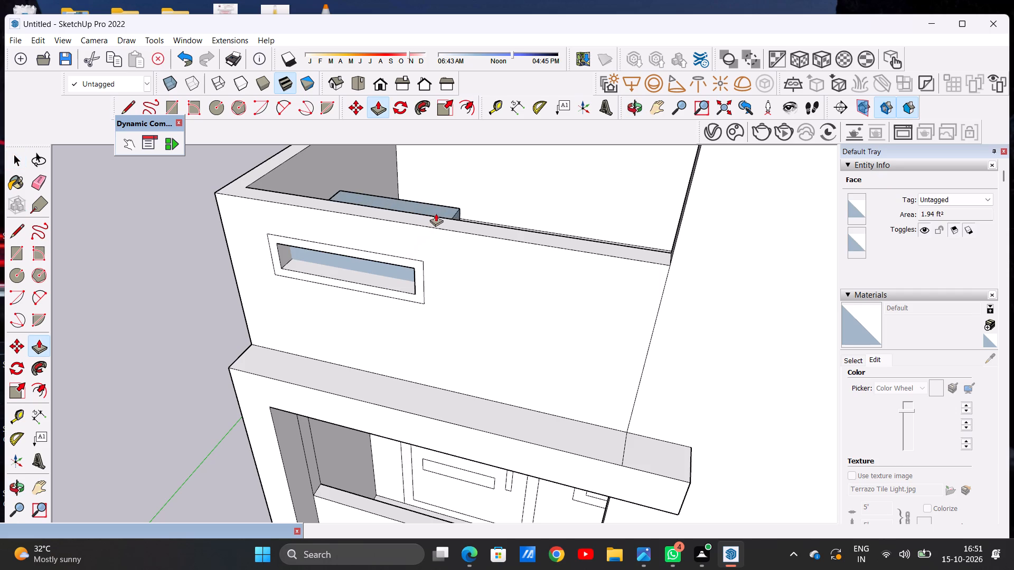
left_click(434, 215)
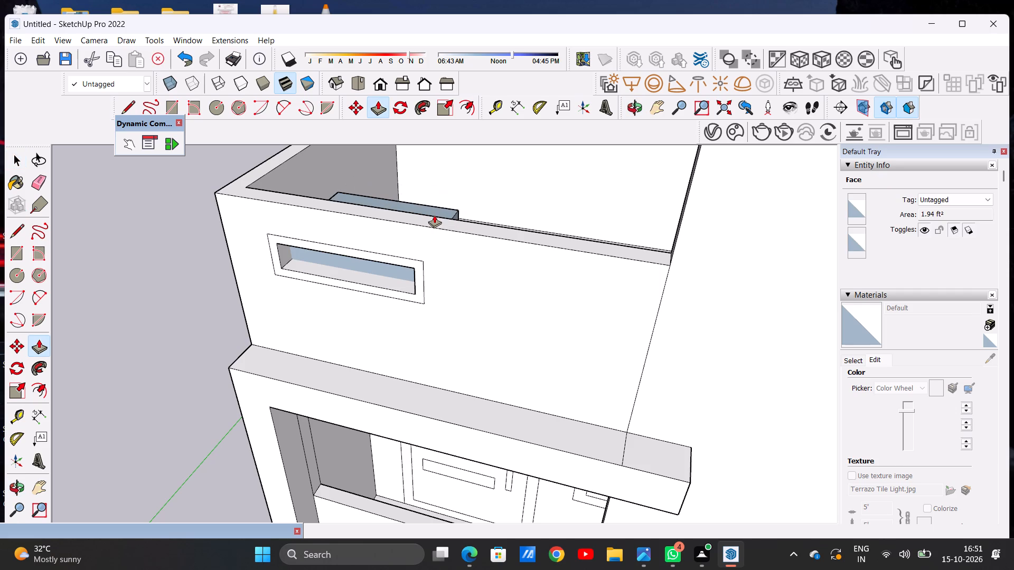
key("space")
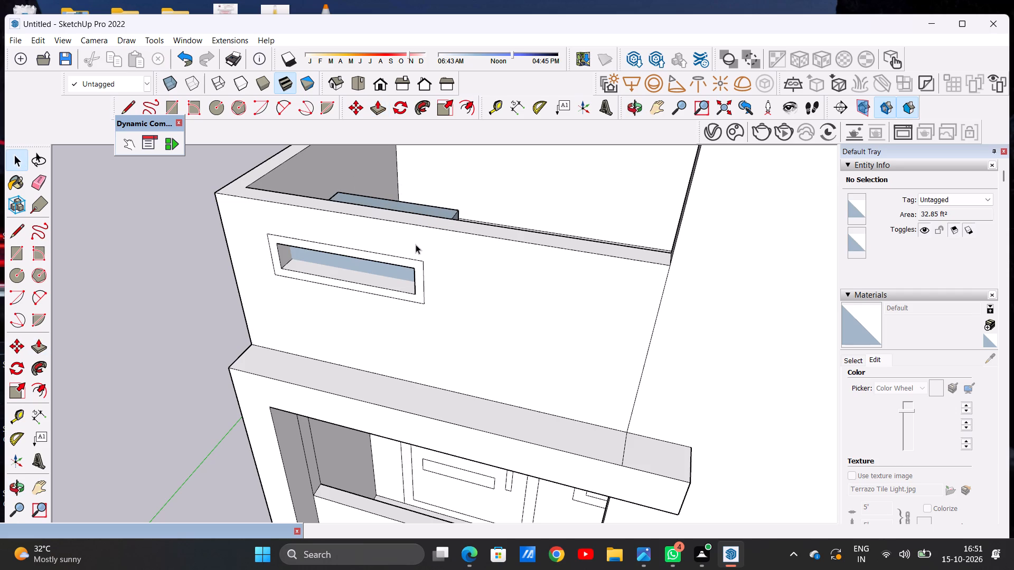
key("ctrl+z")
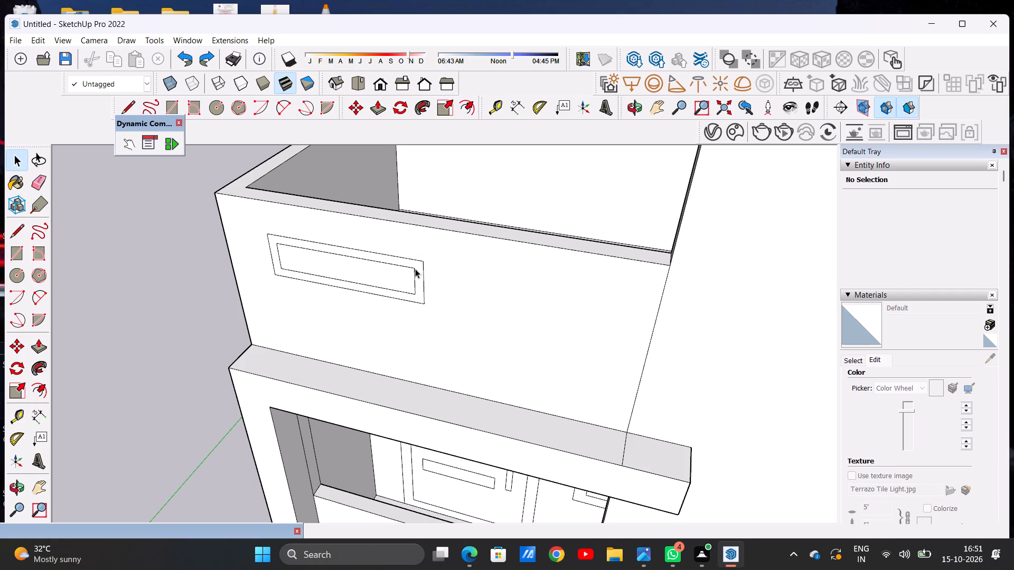
Push the inner panel back through the parapet's thickness to its roof-side edge, cutting a framed slot opening.
key("p")
middle_click_drag(416, 264, 360, 348)
scroll(352, 331, "up", 9)
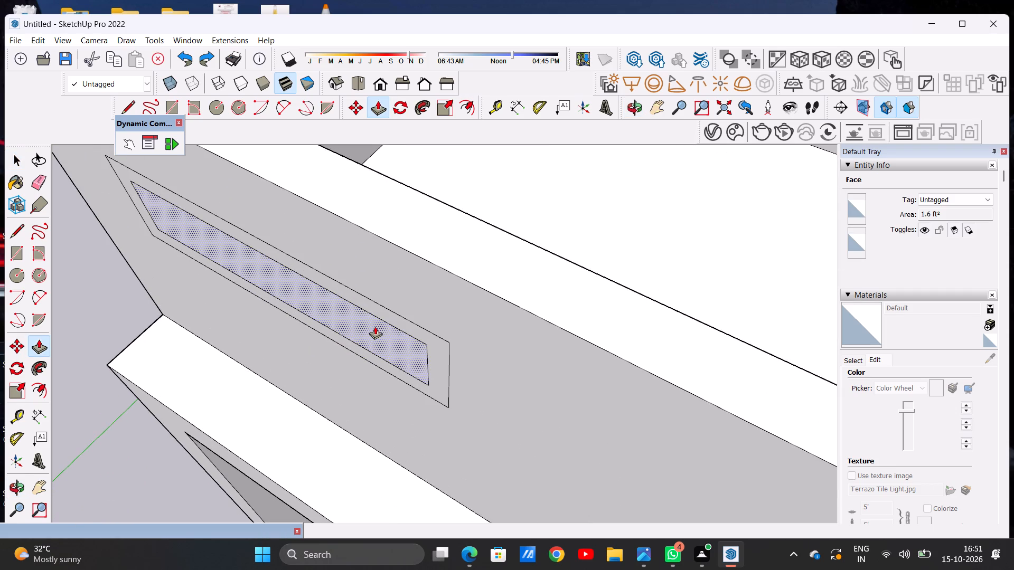
left_click(375, 326)
left_click(518, 234)
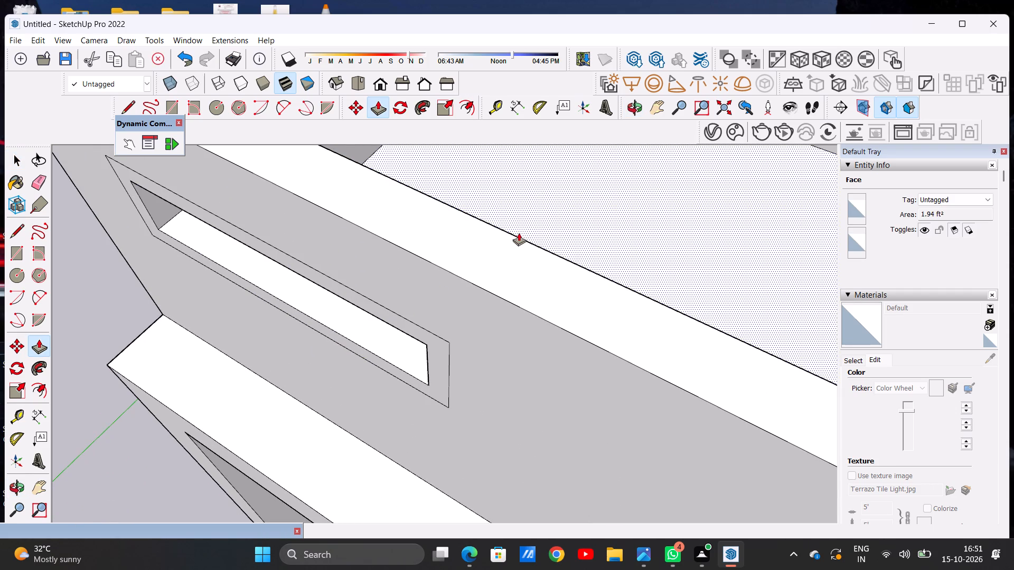
key("space")
scroll(422, 287, "down", 11)
middle_click_drag(386, 358, 517, 251)
scroll(385, 275, "down", 6)
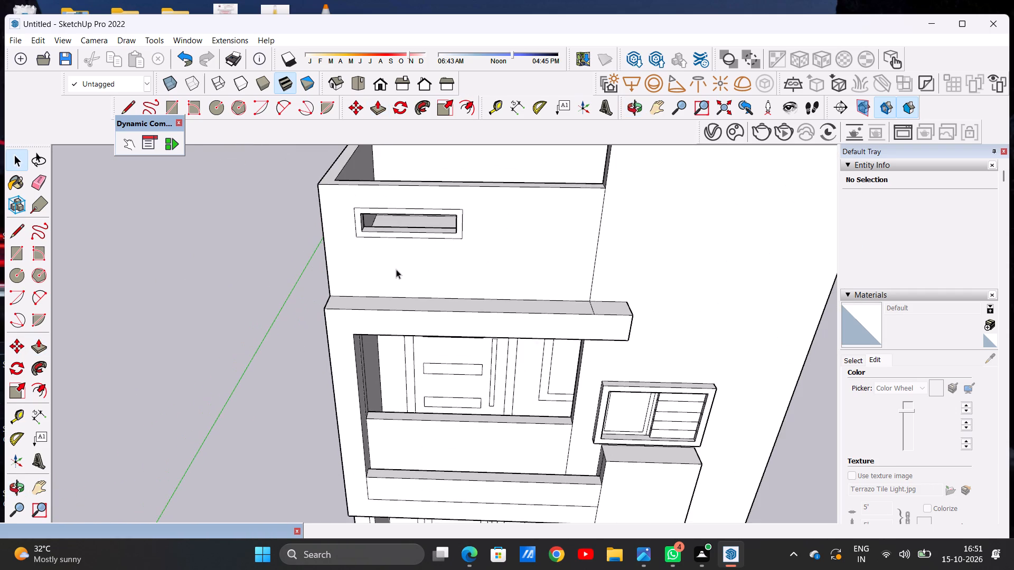
Pull the frame around the parapet's slot opening slightly forward so it projects from the wall face.
middle_click_drag(418, 261, 421, 191)
scroll(405, 236, "down", 4)
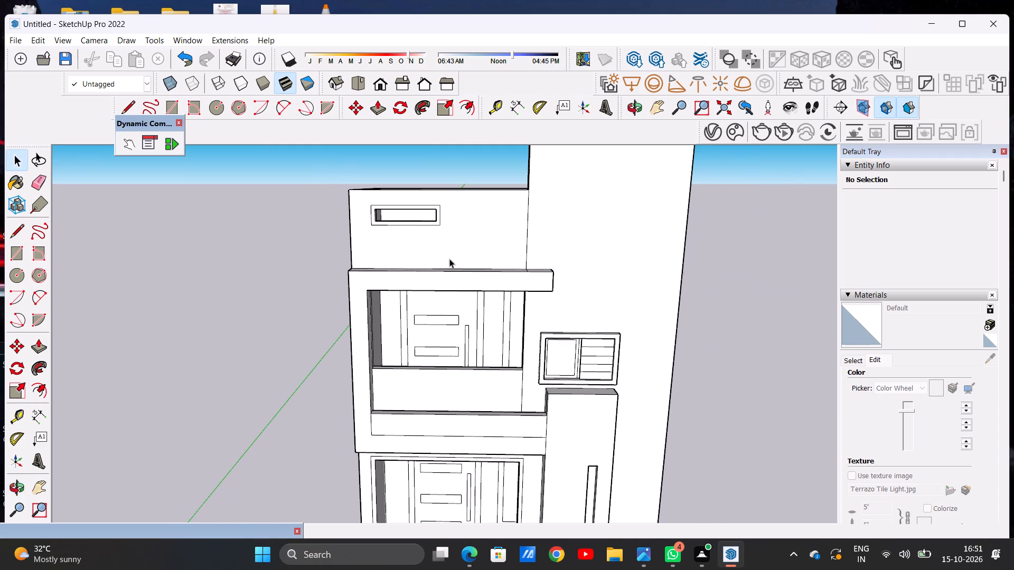
scroll(482, 221, "up", 4)
middle_click_drag(471, 254, 393, 271)
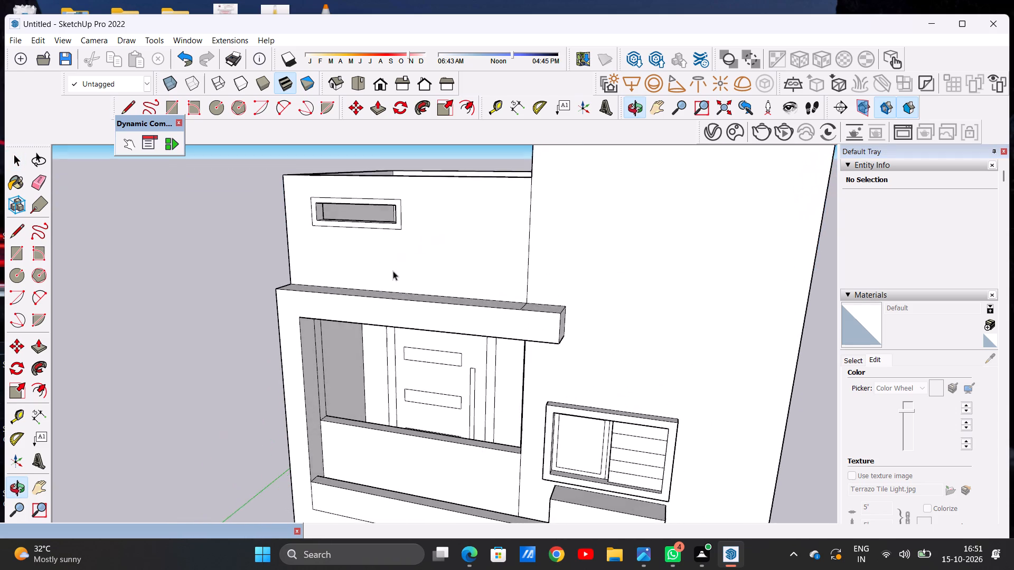
middle_click_drag(391, 277, 391, 292)
middle_click_drag(393, 271, 393, 268)
scroll(394, 214, "up", 5)
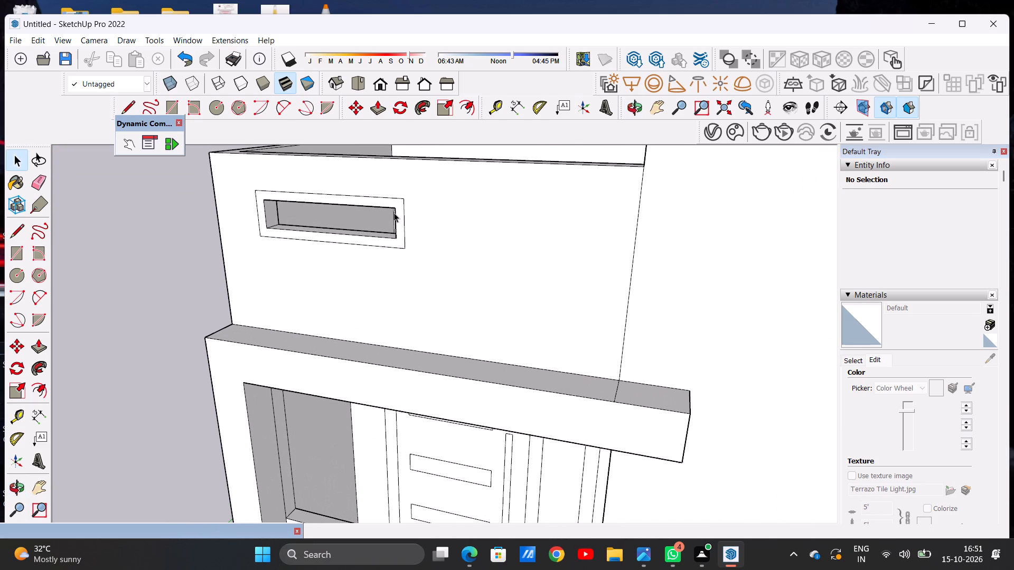
key("p")
scroll(394, 213, "down", 7)
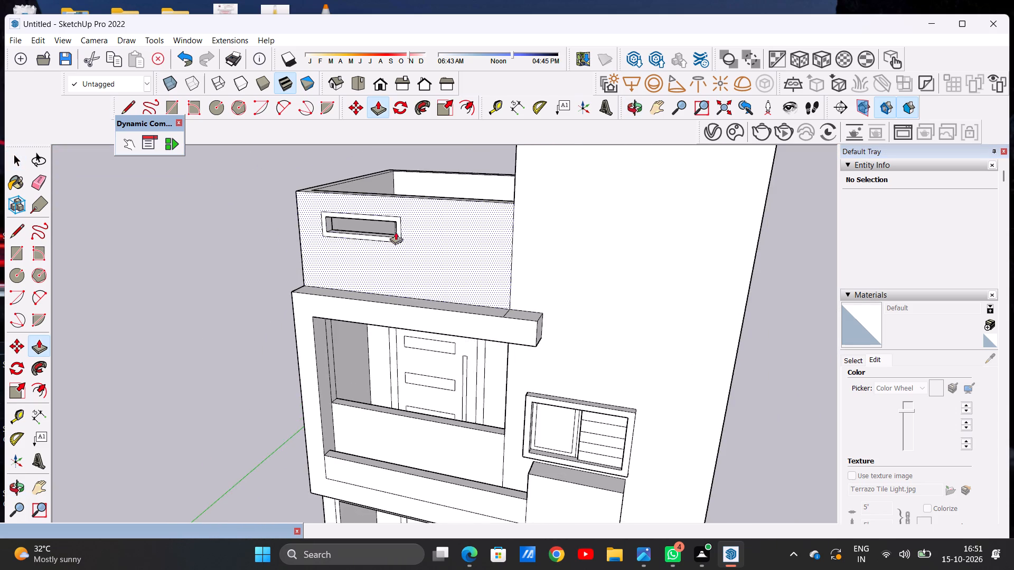
scroll(387, 203, "up", 15)
scroll(423, 230, "down", 1)
scroll(423, 230, "up", 3)
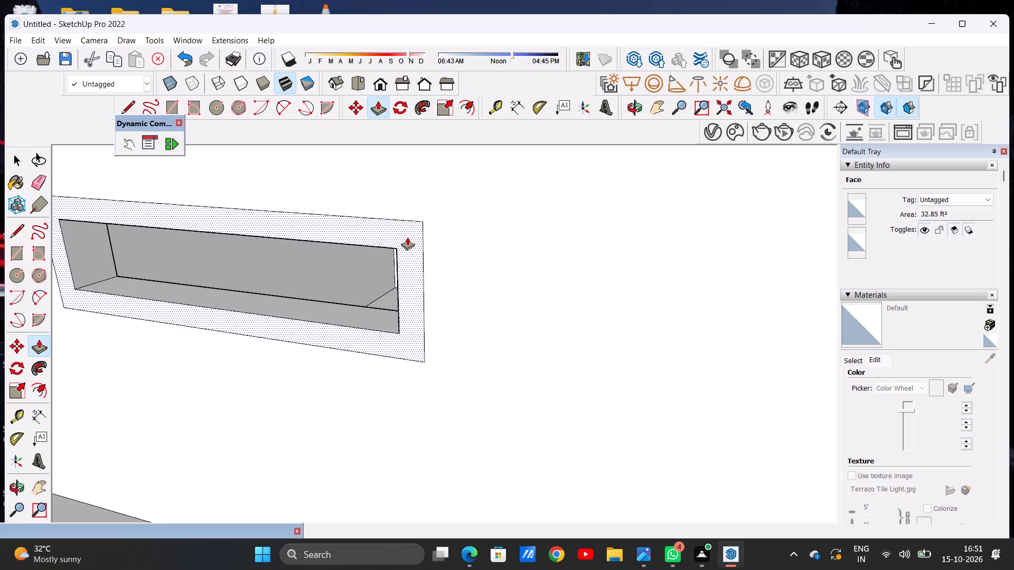
left_click(407, 237)
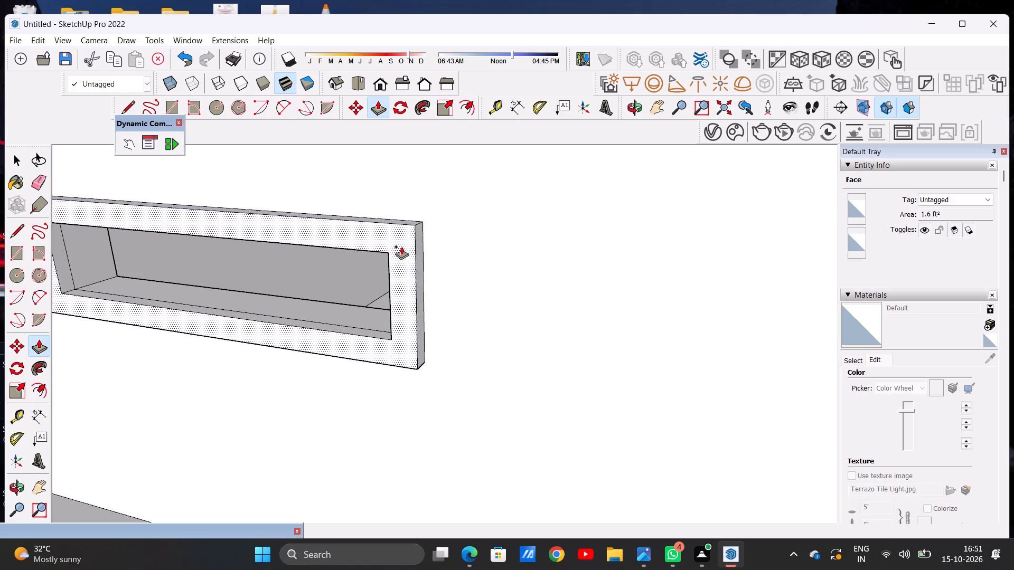
left_click(397, 253)
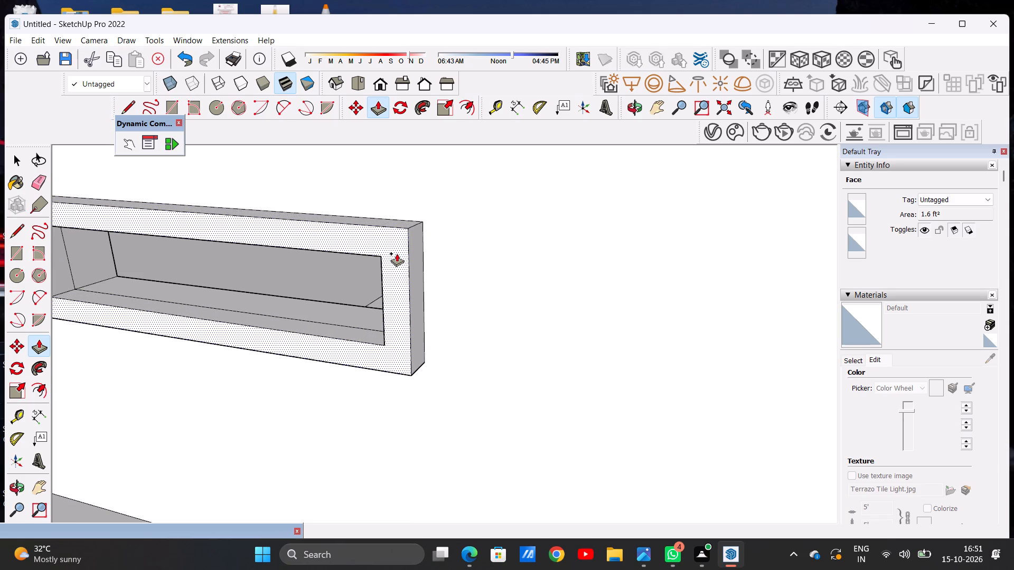
key("space")
Examine the framed parapet slot and the blank parapet area beside it from several angles and distances.
scroll(409, 262, "down", 12)
middle_click_drag(346, 289, 382, 286)
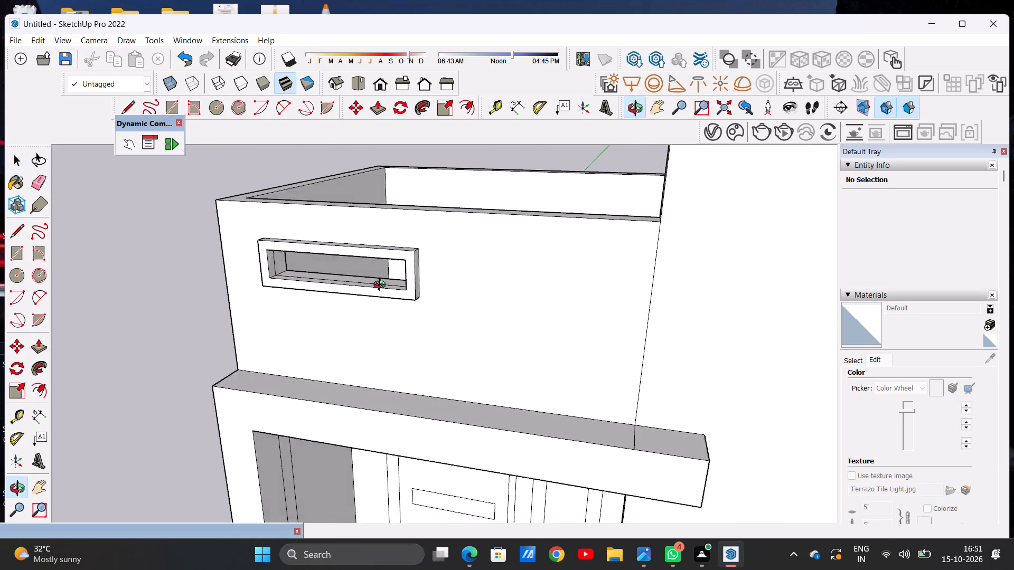
middle_click_drag(382, 286, 391, 284)
middle_click_drag(443, 272, 527, 243)
middle_click(527, 243)
middle_click(527, 243)
middle_click_drag(527, 243, 510, 247)
middle_click_drag(508, 248, 500, 250)
scroll(524, 287, "down", 10)
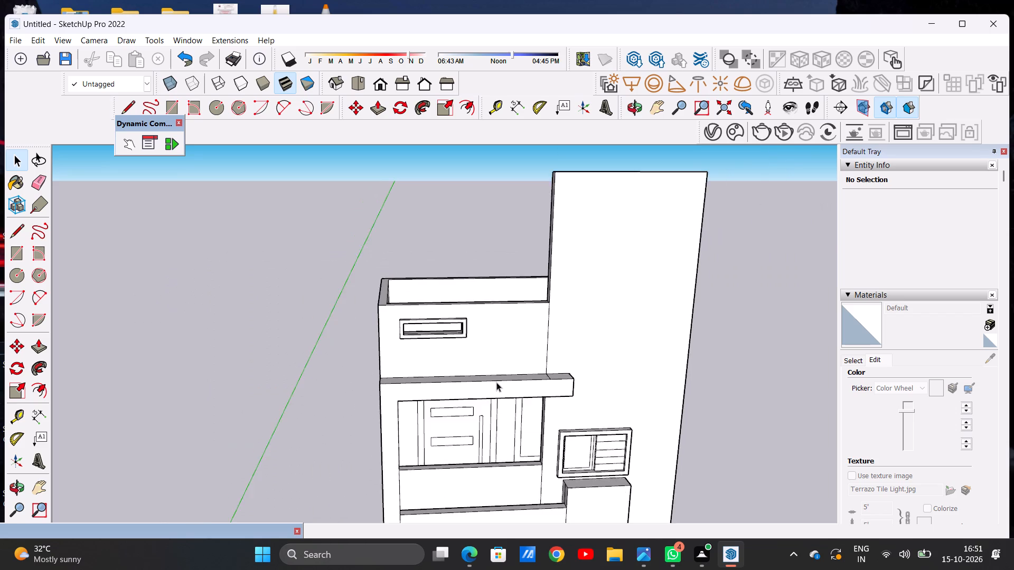
scroll(495, 382, "up", 4)
middle_click_drag(495, 381, 448, 336)
scroll(466, 328, "down", 17)
scroll(465, 341, "up", 11)
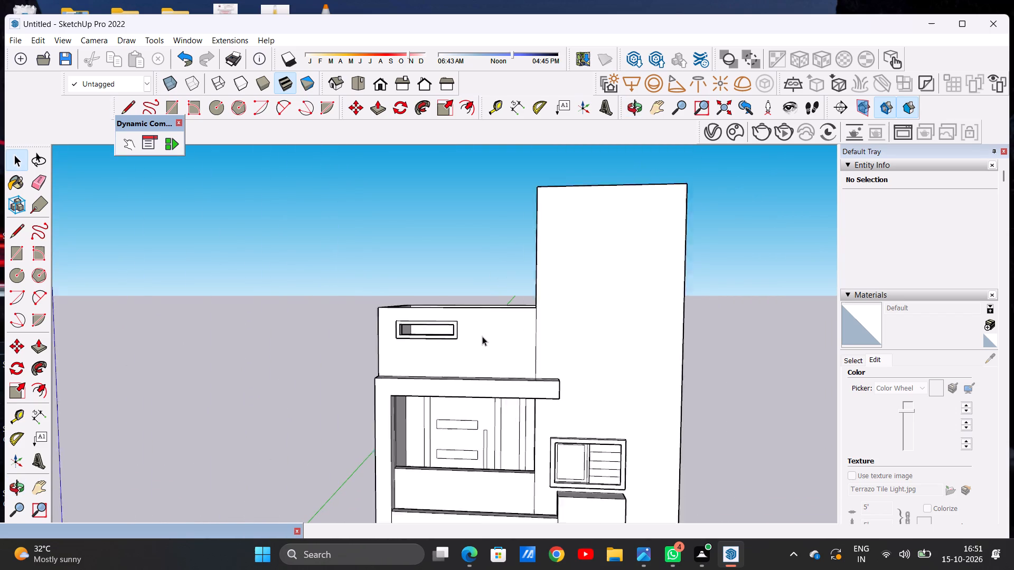
scroll(482, 336, "up", 12)
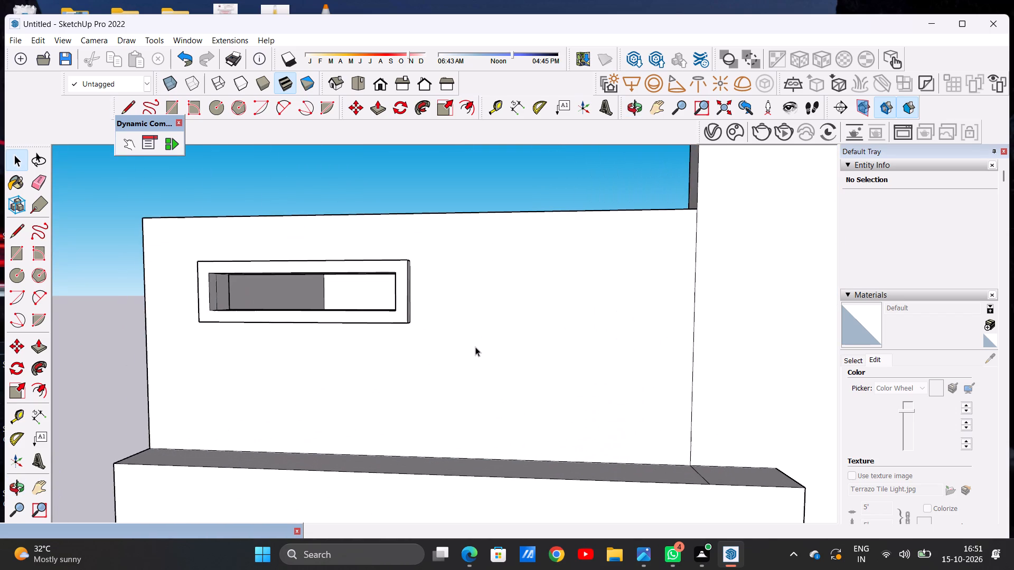
middle_click_drag(473, 348, 509, 376)
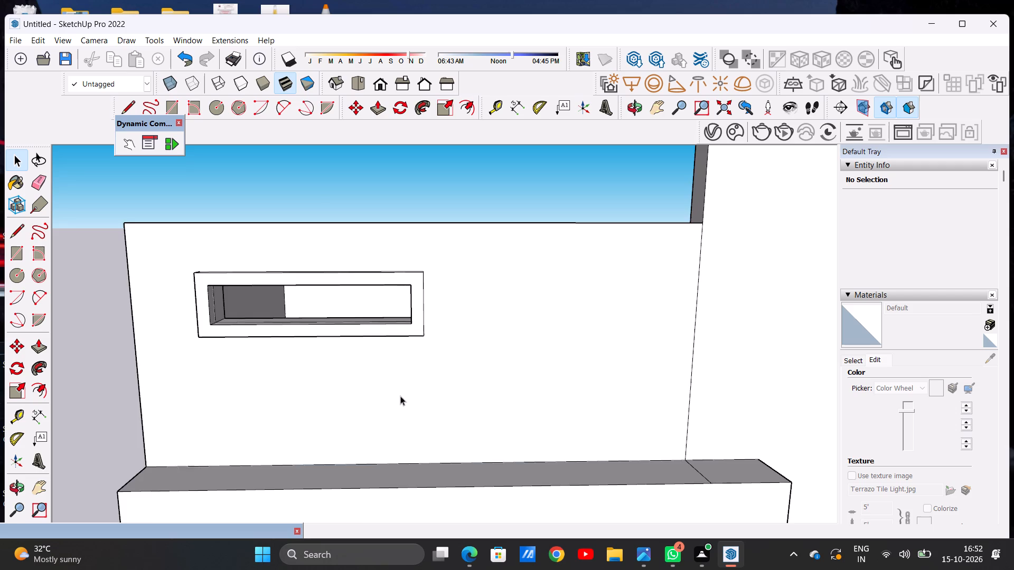
scroll(390, 406, "down", 5)
middle_click_drag(424, 399, 403, 408)
scroll(418, 400, "up", 1)
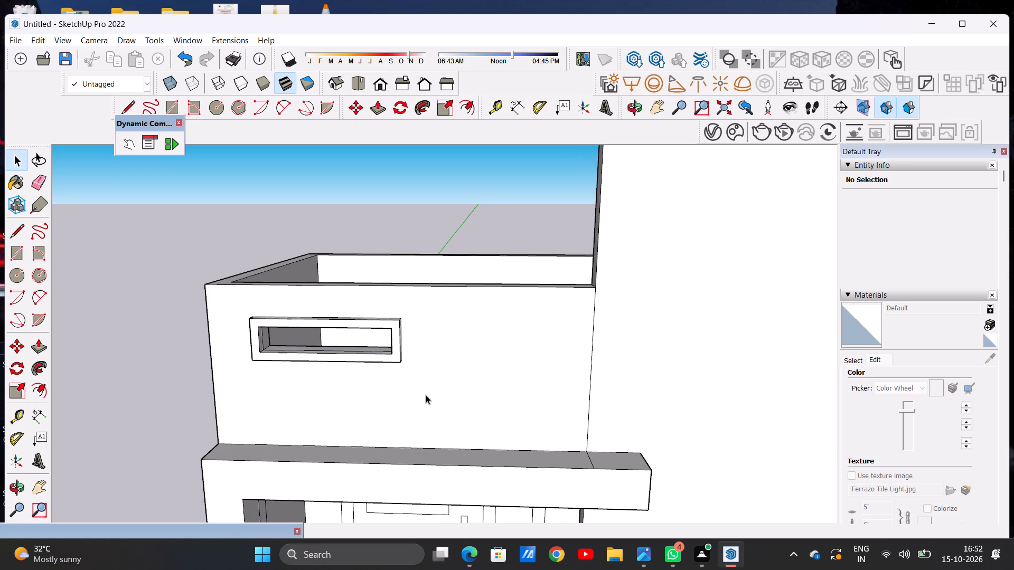
scroll(429, 394, "down", 6)
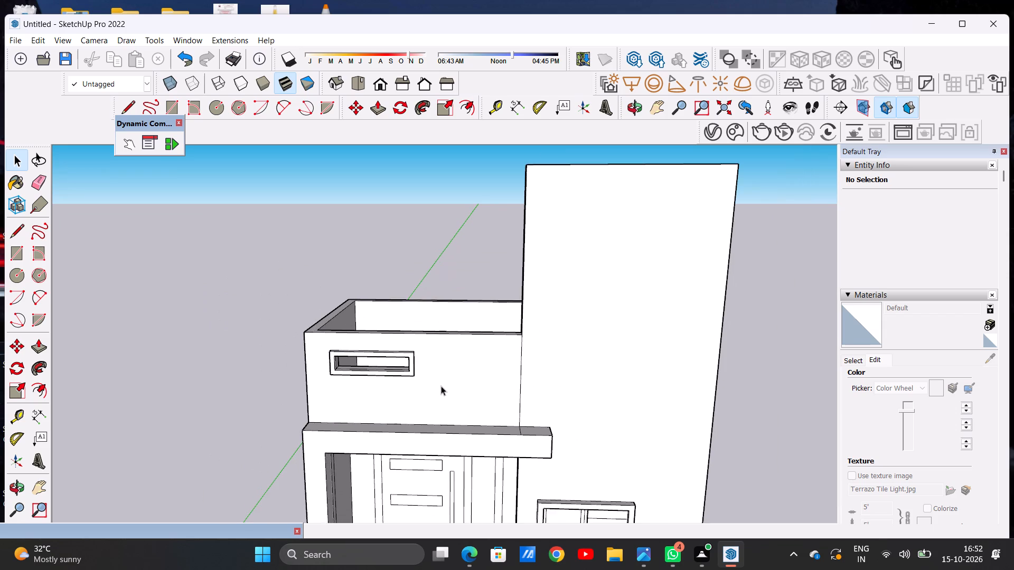
scroll(426, 424, "up", 6)
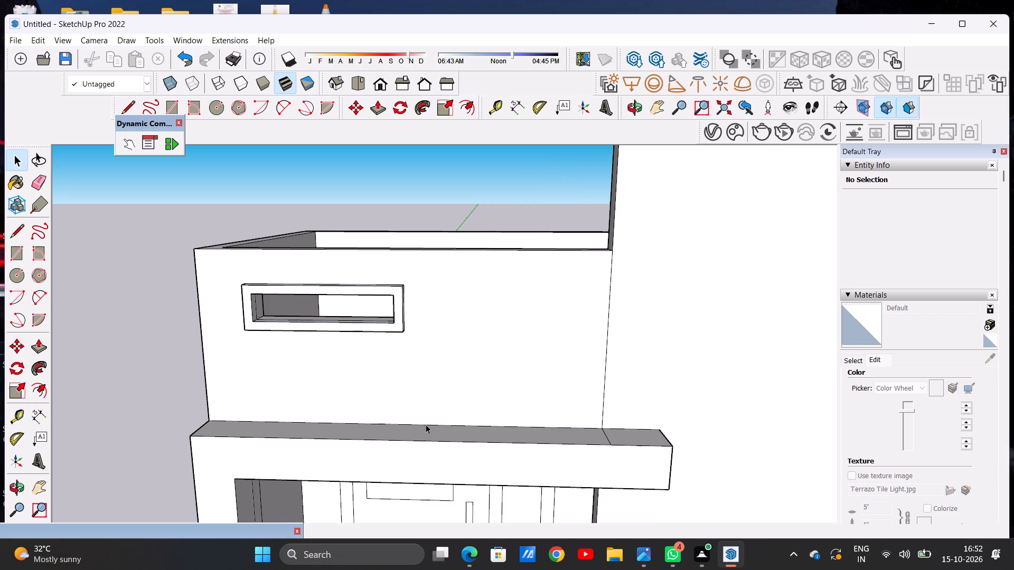
Draw a narrow vertical rectangle of about 2.1 ft² between the slot and the tall wall, from the balcony ledge to the parapet top.
key("r")
left_click(449, 423)
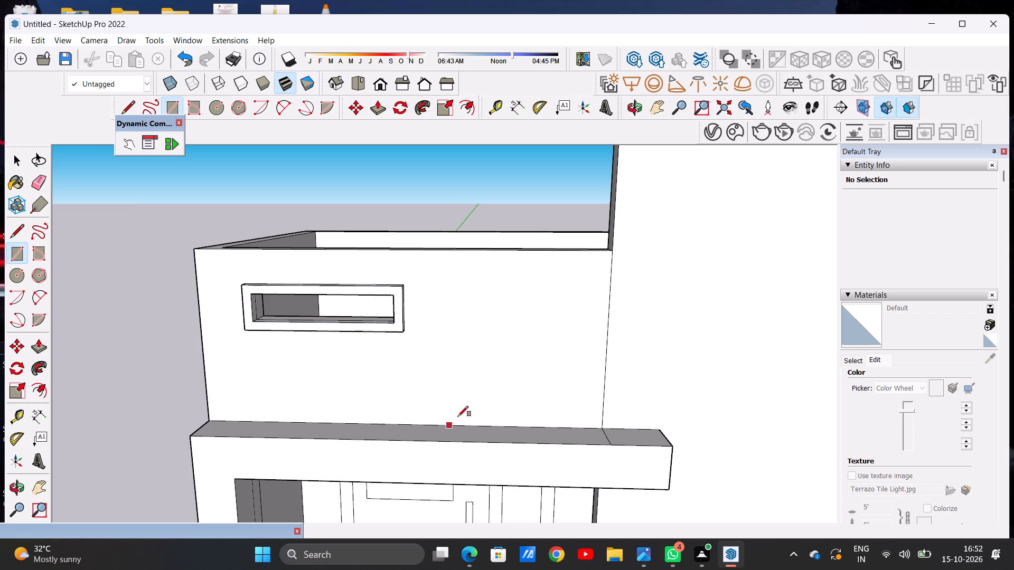
left_click(474, 423)
left_click(474, 252)
key("space")
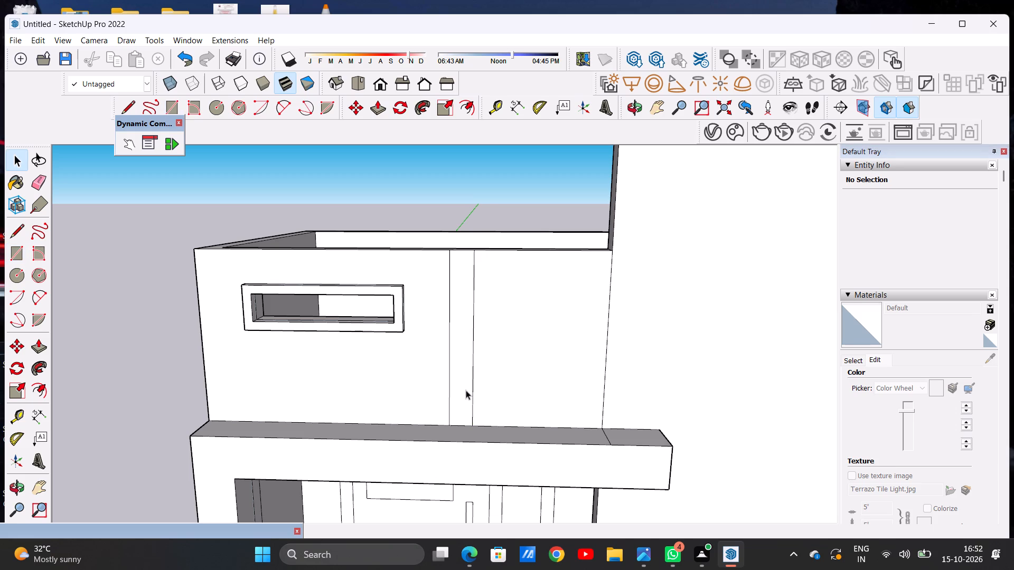
Copy the vertical strip along the parapet toward the tall wall, and place a second copy midway between the two.
scroll(455, 378, "down", 4)
scroll(458, 378, "up", 5)
double_click(458, 378)
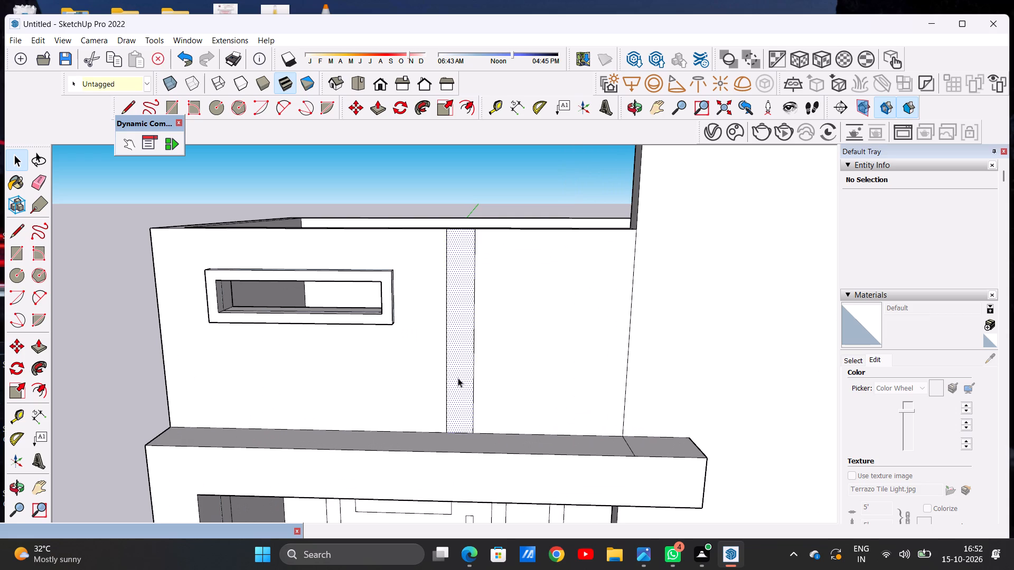
key("m")
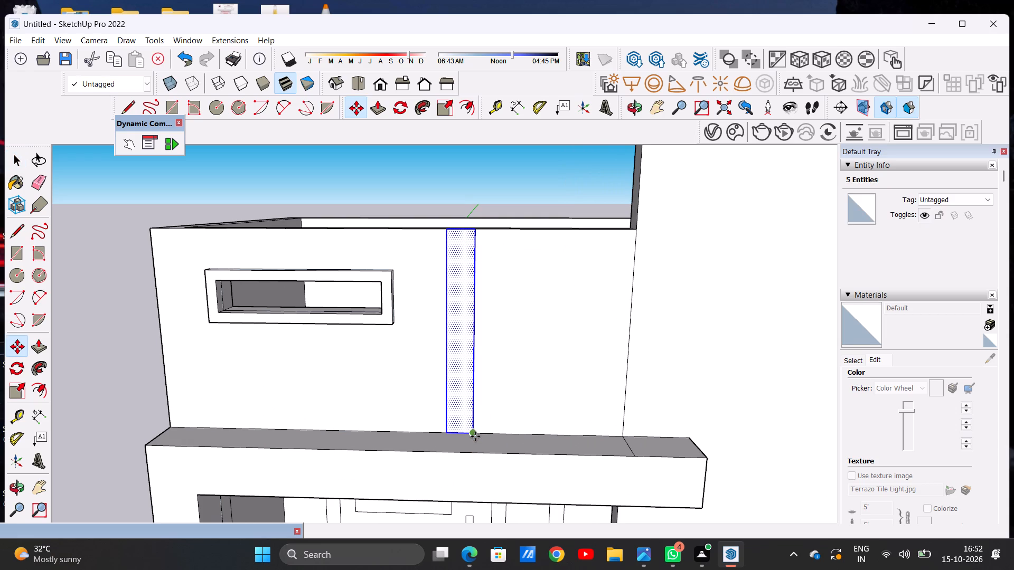
left_click(475, 436)
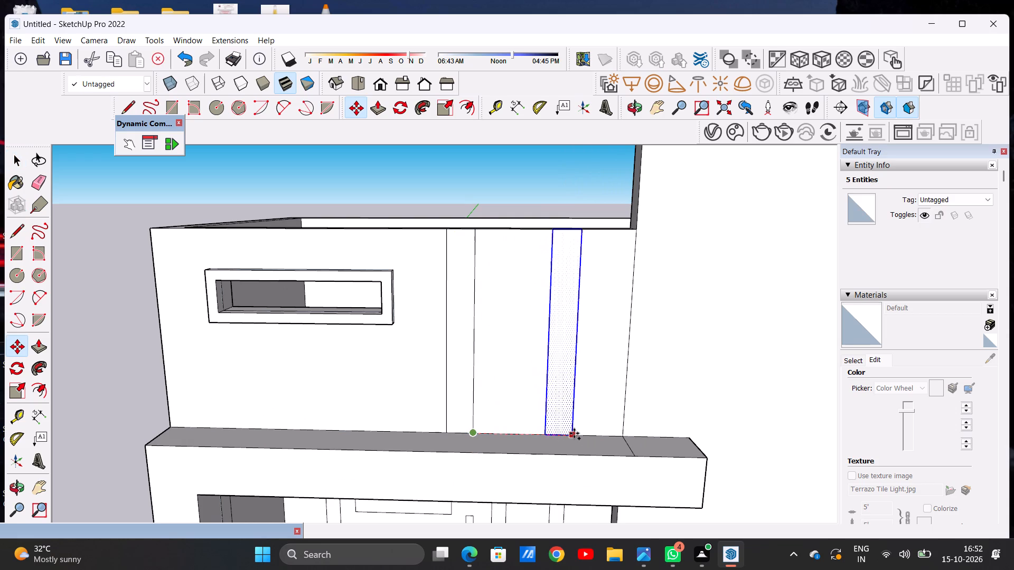
left_click(574, 433)
left_click(574, 433)
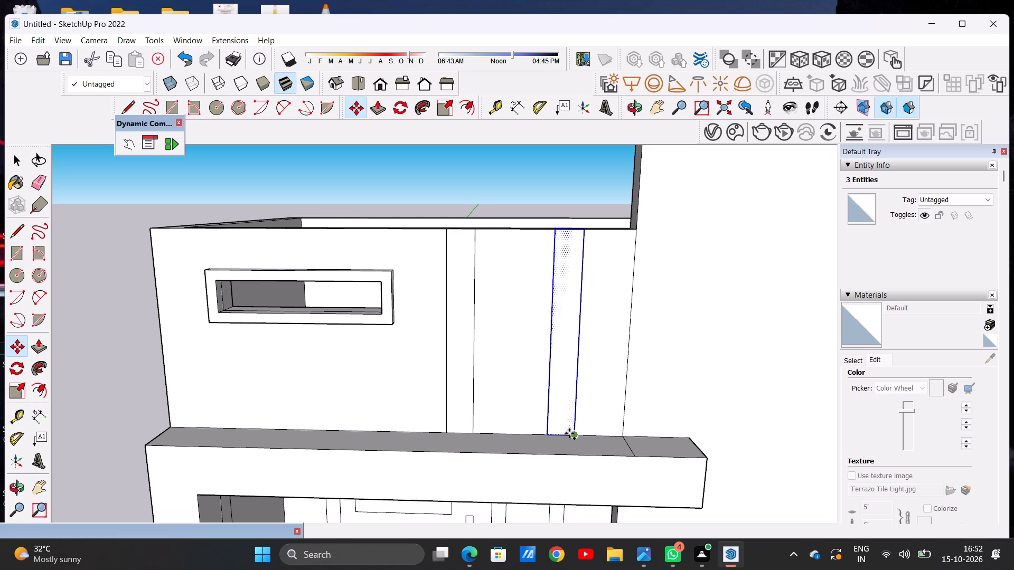
left_click(522, 435)
key("space")
left_click(444, 183)
Pull the vertical strip nearest the slot forward from the parapet to form a projecting fin above the ledge.
scroll(478, 318, "down", 4)
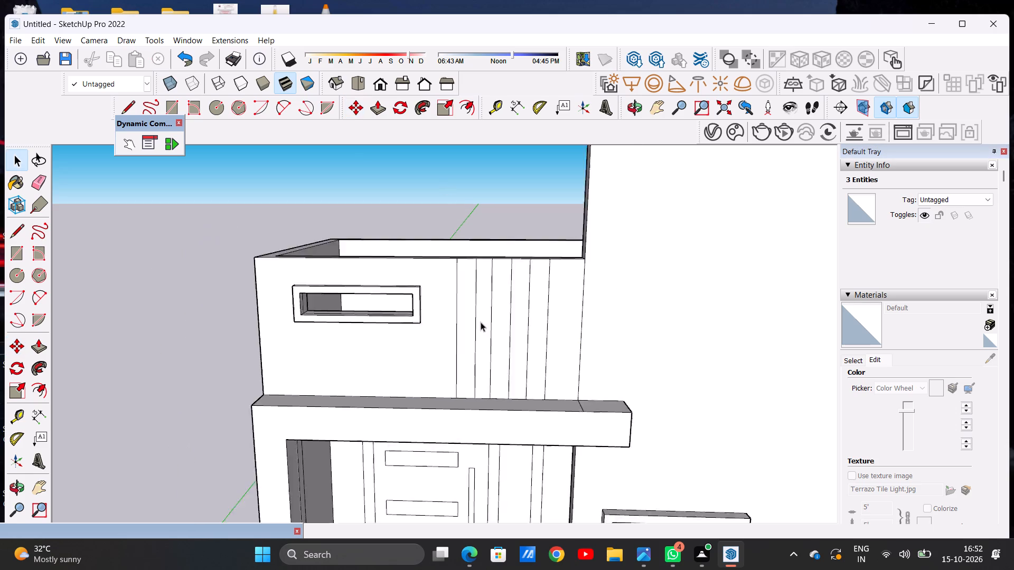
scroll(481, 322, "down", 4)
scroll(483, 320, "up", 7)
middle_click_drag(428, 331, 529, 346)
middle_click(529, 346)
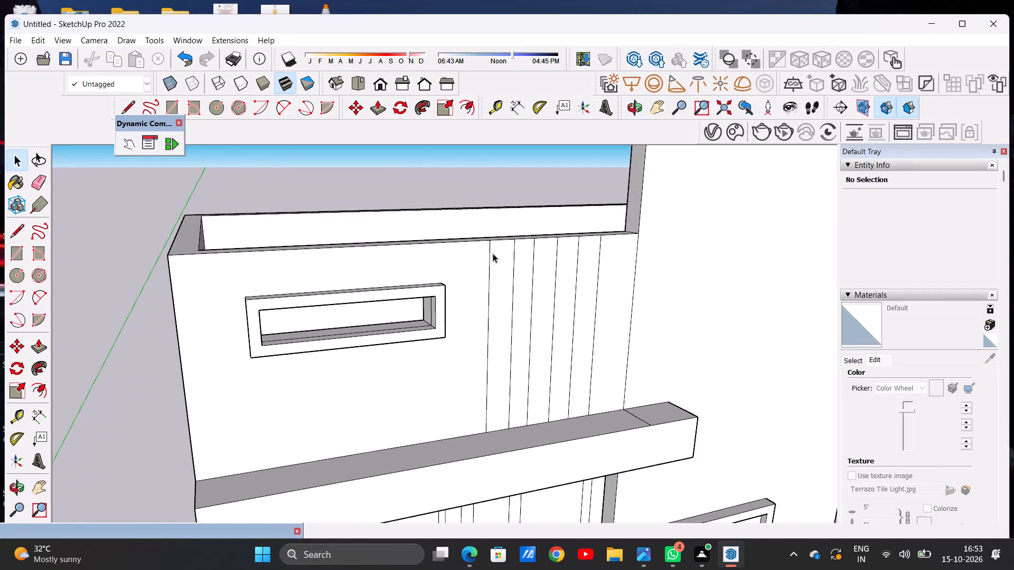
scroll(503, 254, "up", 3)
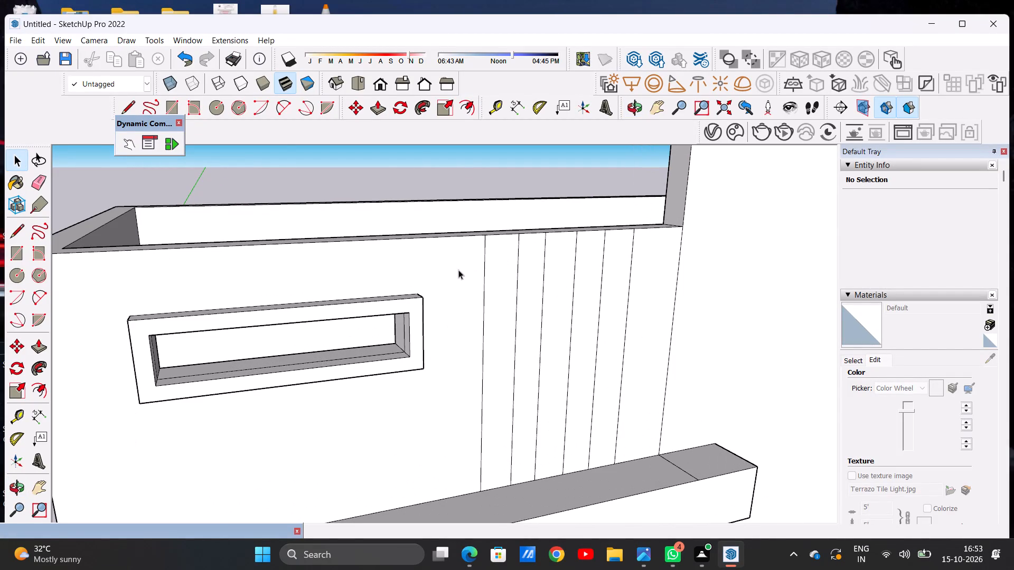
key("p")
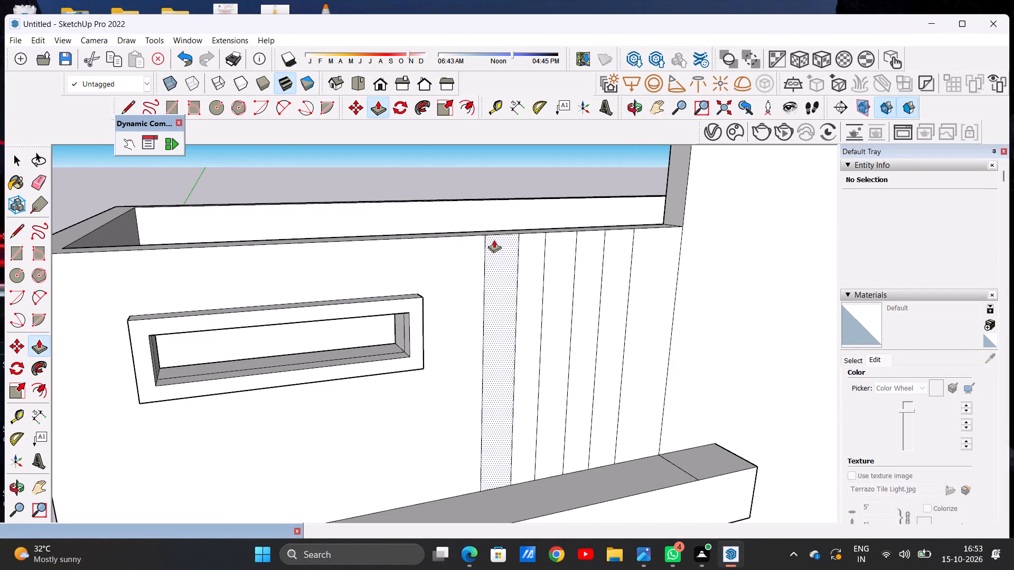
middle_click_drag(495, 251, 495, 320)
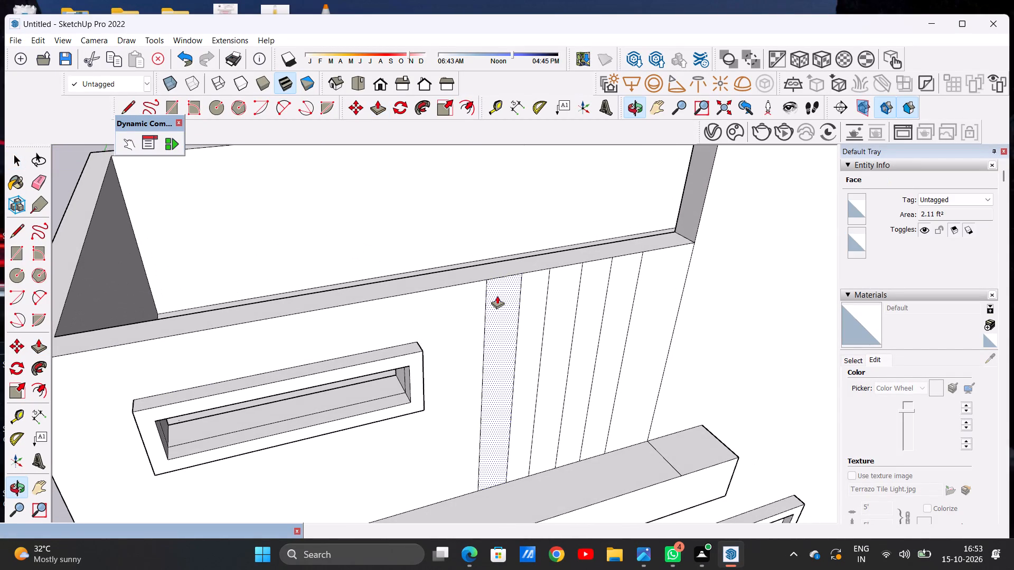
left_click(497, 296)
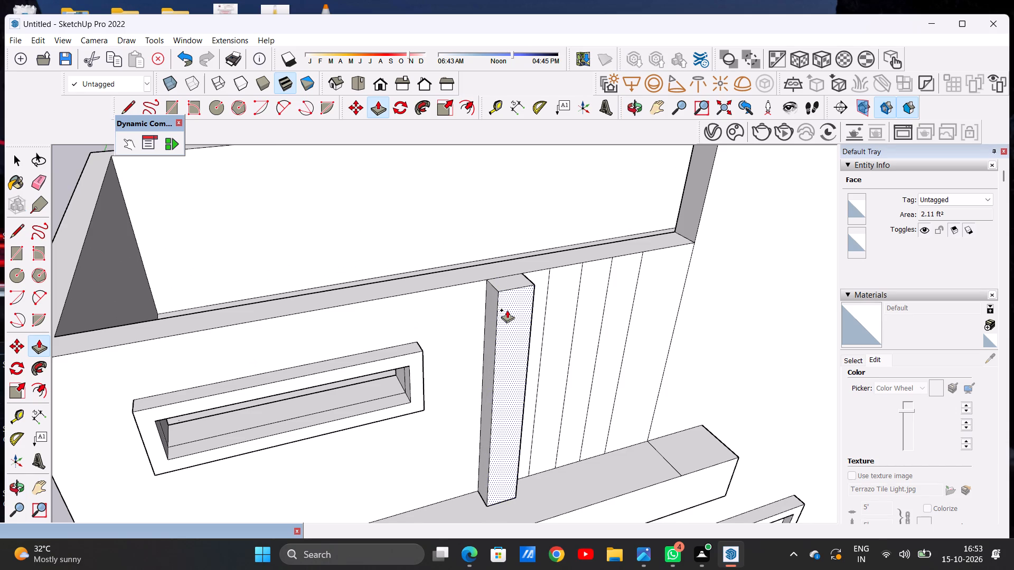
left_click(509, 313)
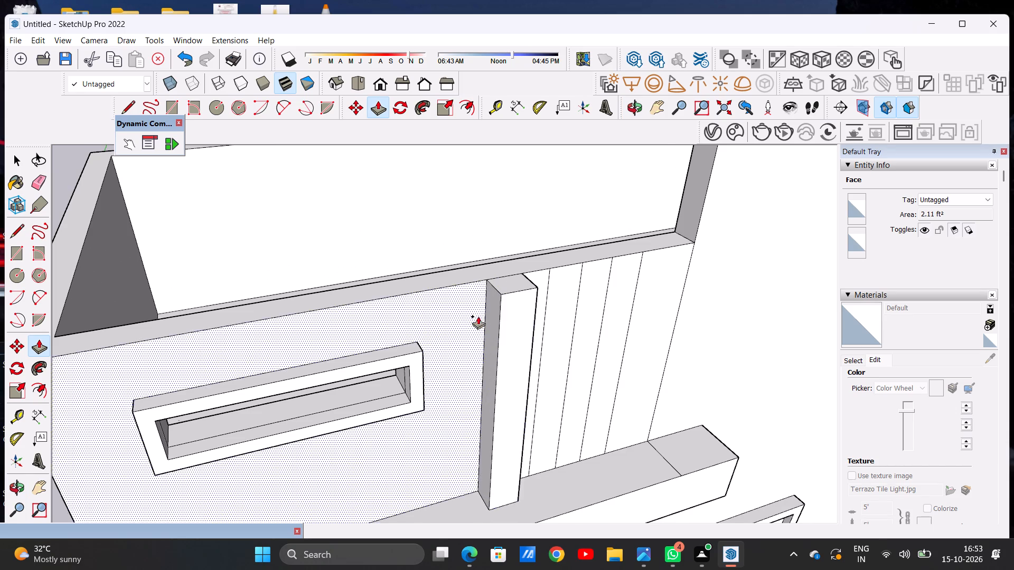
Pull the other two vertical strips forward to the same depth as the first fin.
scroll(475, 319, "down", 11)
middle_click_drag(547, 326, 401, 359)
scroll(437, 337, "up", 10)
left_click(437, 336)
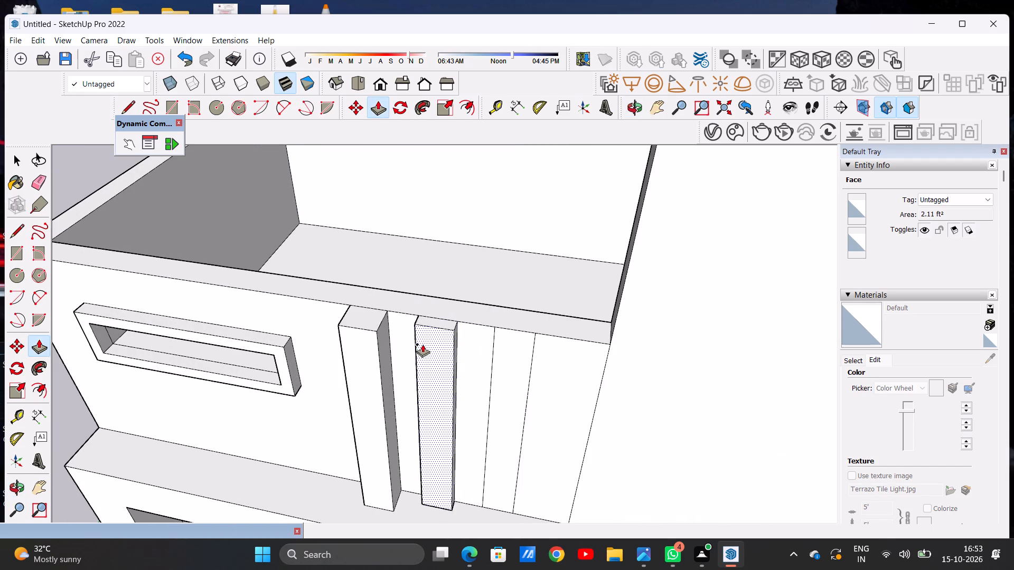
left_click(377, 336)
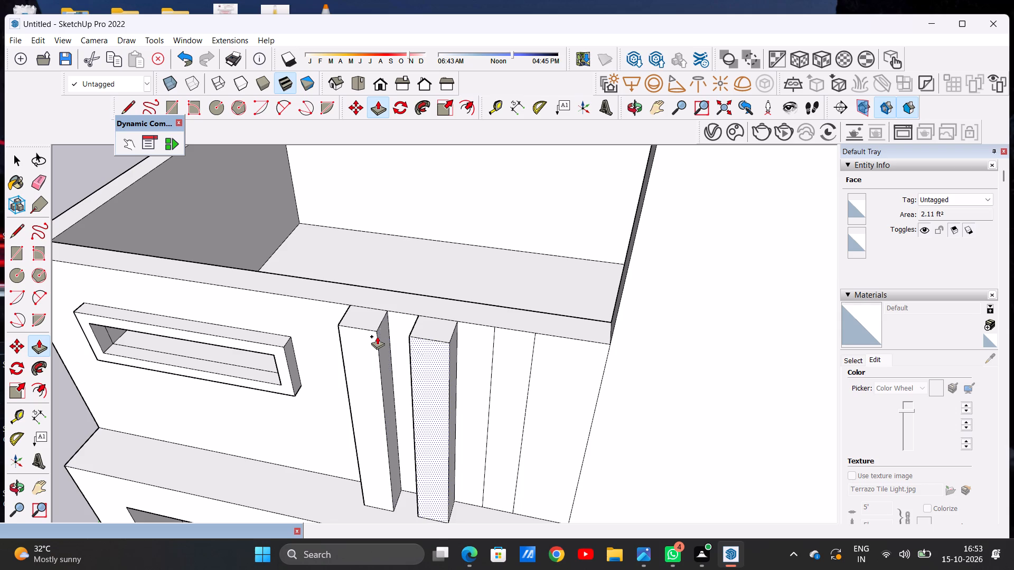
left_click(508, 343)
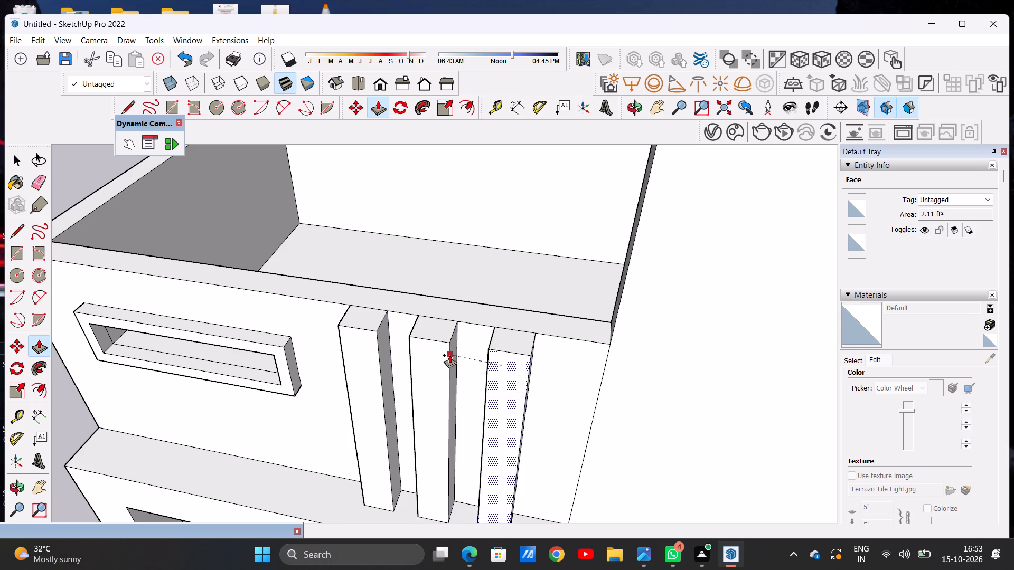
left_click(448, 348)
key("space")
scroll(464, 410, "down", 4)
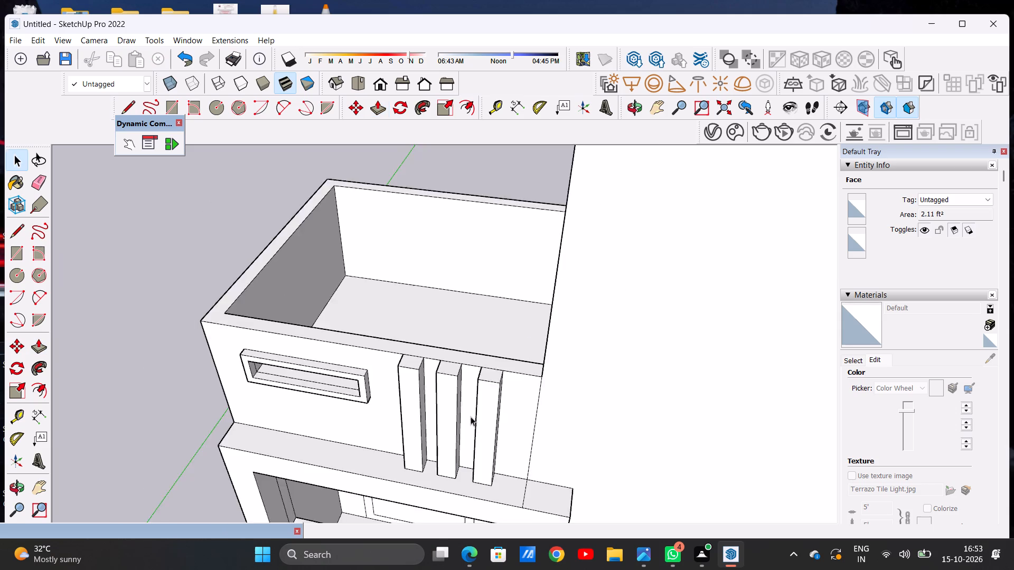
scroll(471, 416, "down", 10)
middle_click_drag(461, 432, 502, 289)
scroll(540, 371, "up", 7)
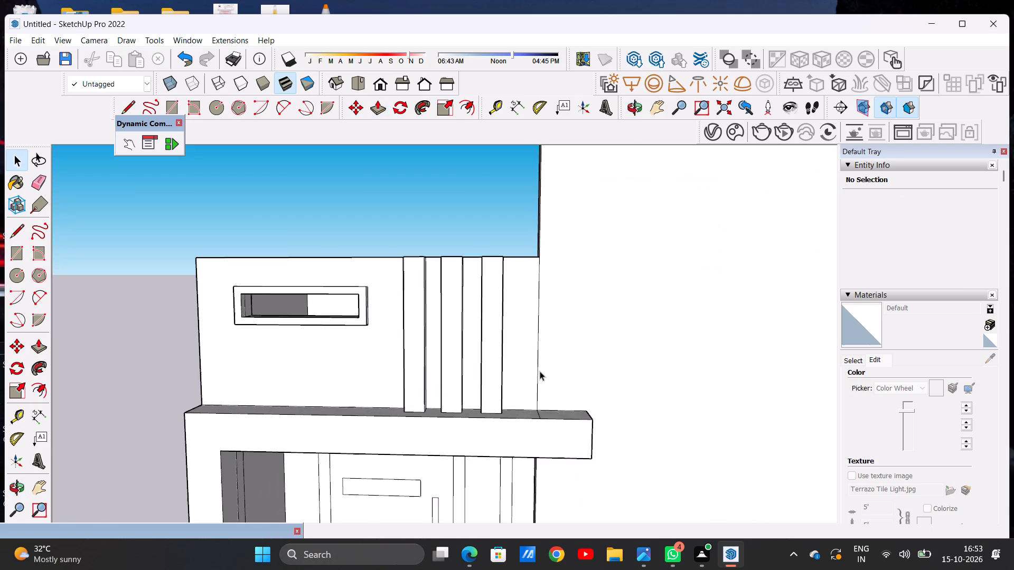
Erase the stray edge crossing the top face of the balcony ledge beside the tall wall.
middle_click_drag(540, 372, 540, 467)
scroll(534, 435, "up", 7)
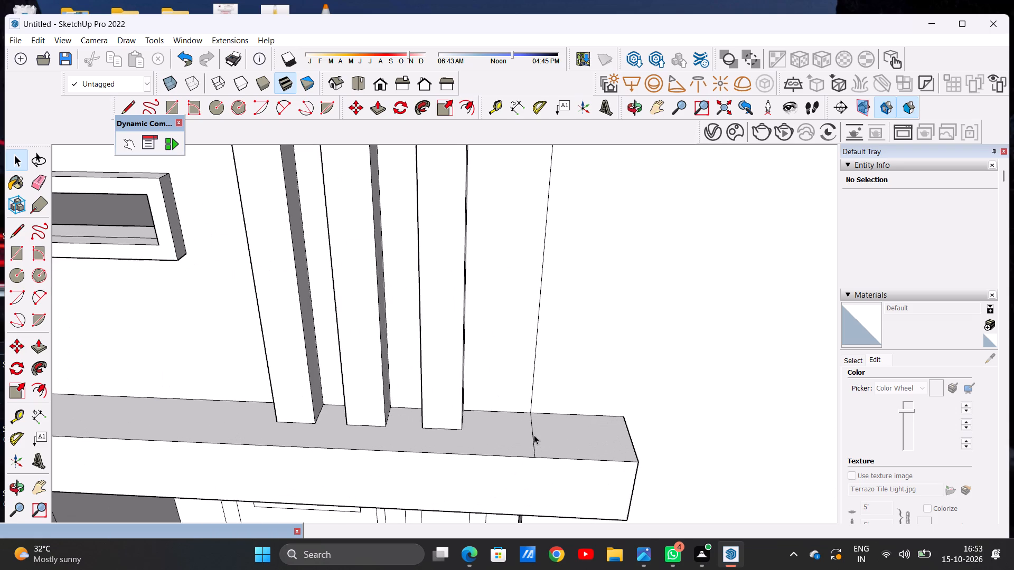
key("e")
left_click_drag(529, 436, 539, 436)
key("space")
Examine the parapet, framed slot, vertical fins and ledge from above, behind and the side.
scroll(501, 438, "down", 11)
scroll(475, 396, "down", 1)
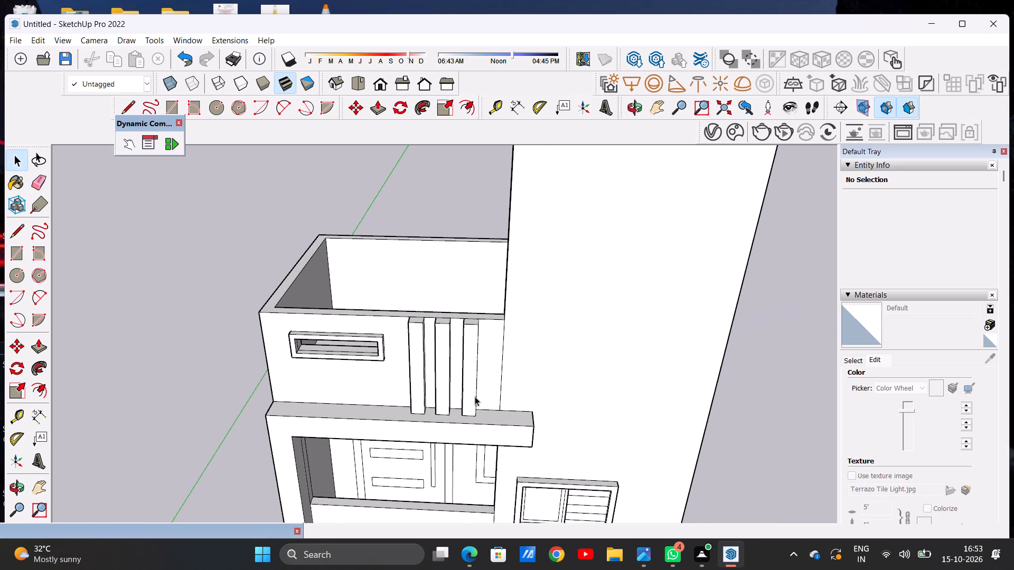
scroll(510, 397, "down", 1)
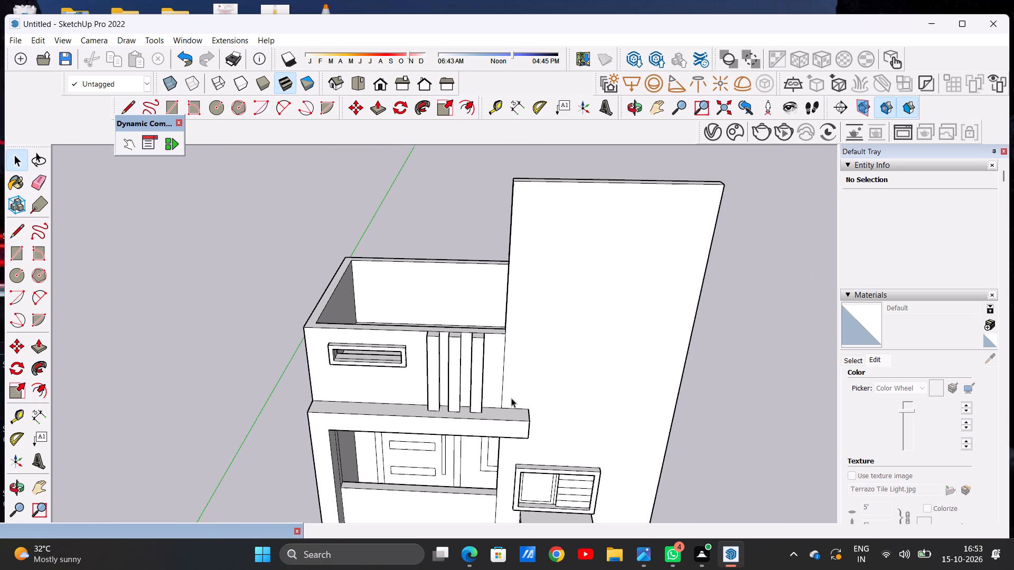
scroll(511, 398, "down", 4)
middle_click_drag(551, 404, 533, 374)
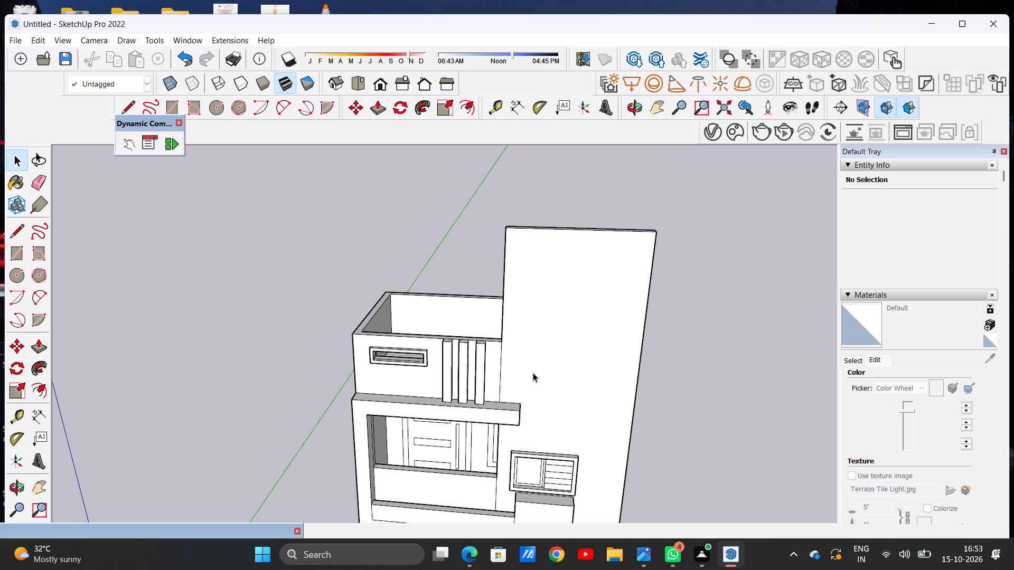
scroll(486, 373, "down", 6)
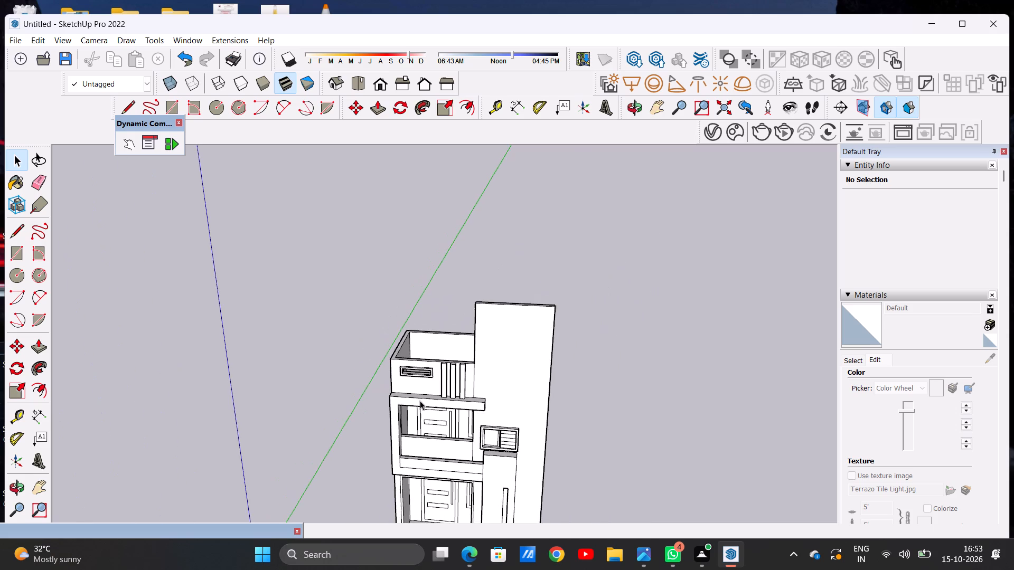
scroll(420, 401, "up", 5)
middle_click_drag(410, 407, 457, 336)
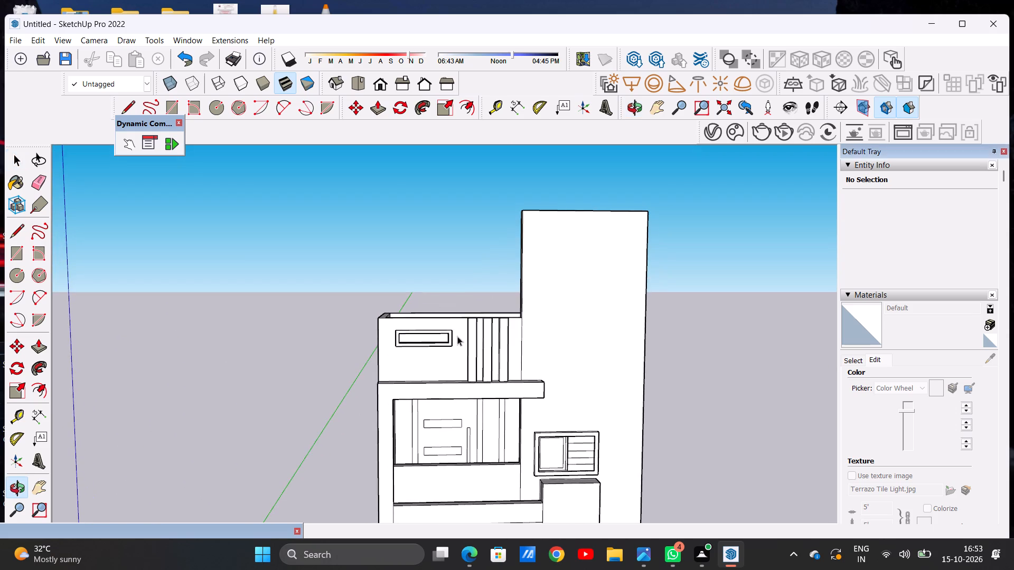
scroll(492, 330, "up", 7)
middle_click_drag(558, 333, 186, 410)
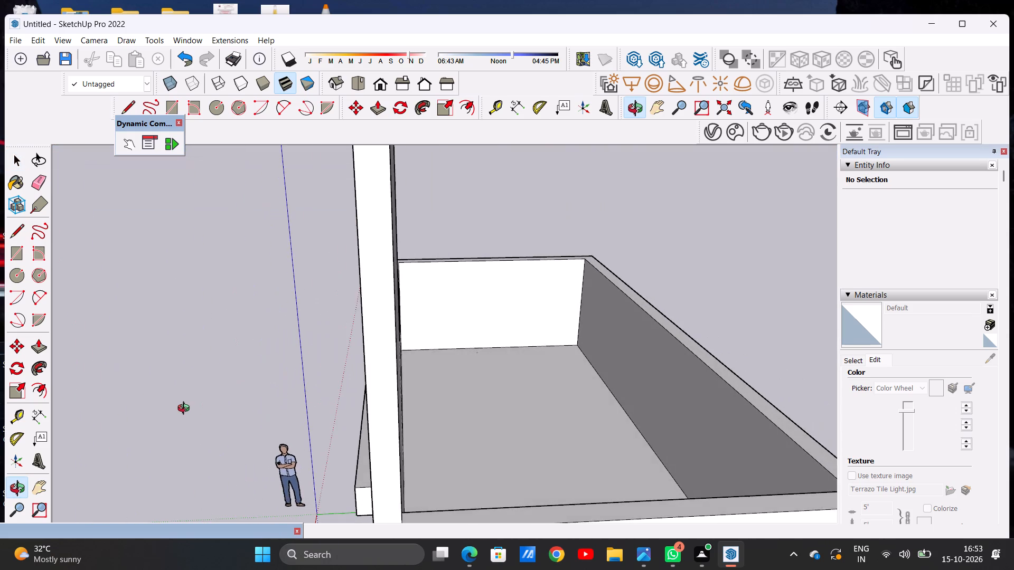
middle_click_drag(186, 410, 548, 346)
scroll(478, 364, "up", 1)
scroll(471, 372, "down", 5)
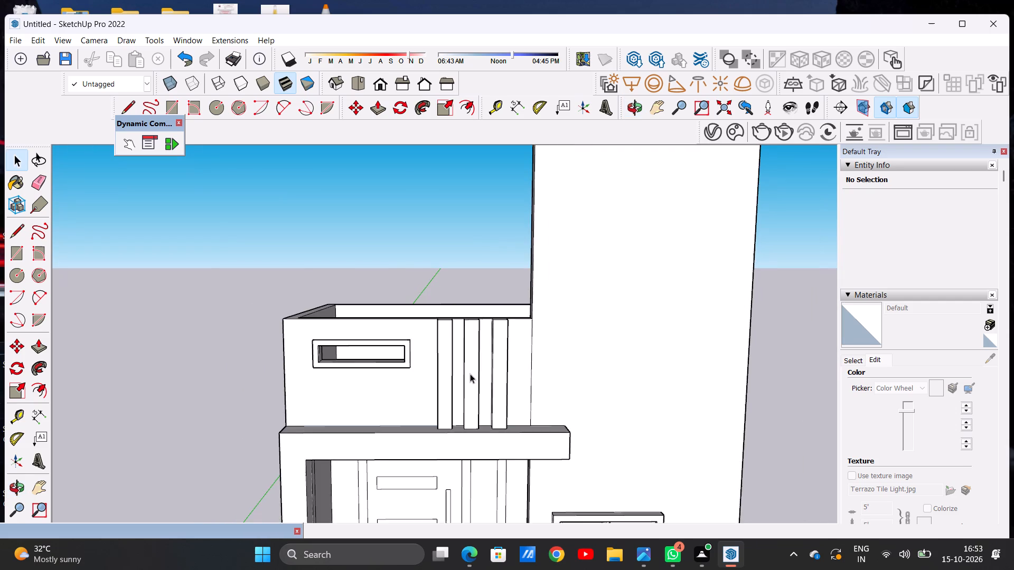
middle_click_drag(450, 360, 606, 382)
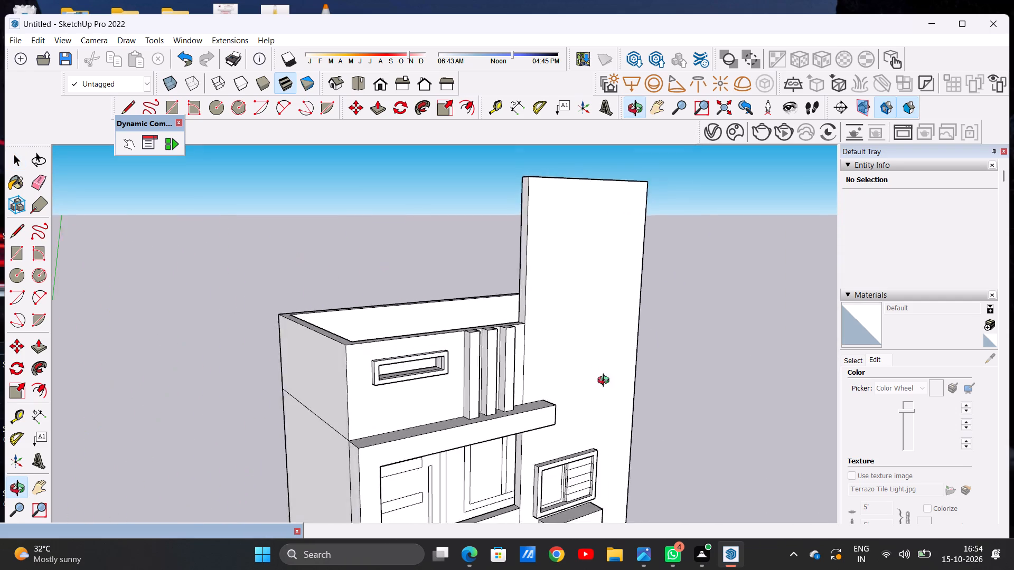
middle_click_drag(606, 382, 494, 389)
Review the complete front elevation, including the tall wall above the louvred window and its proportion to the parapet.
scroll(410, 395, "down", 10)
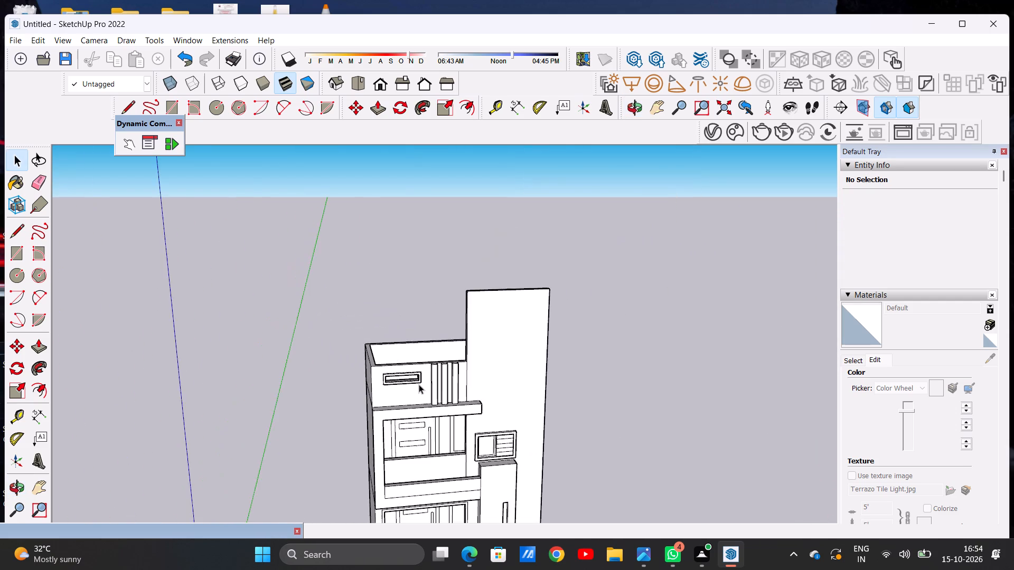
scroll(419, 384, "down", 7)
scroll(490, 446, "up", 5)
middle_click_drag(482, 449, 445, 422)
middle_click_drag(445, 422, 454, 416)
scroll(450, 408, "up", 7)
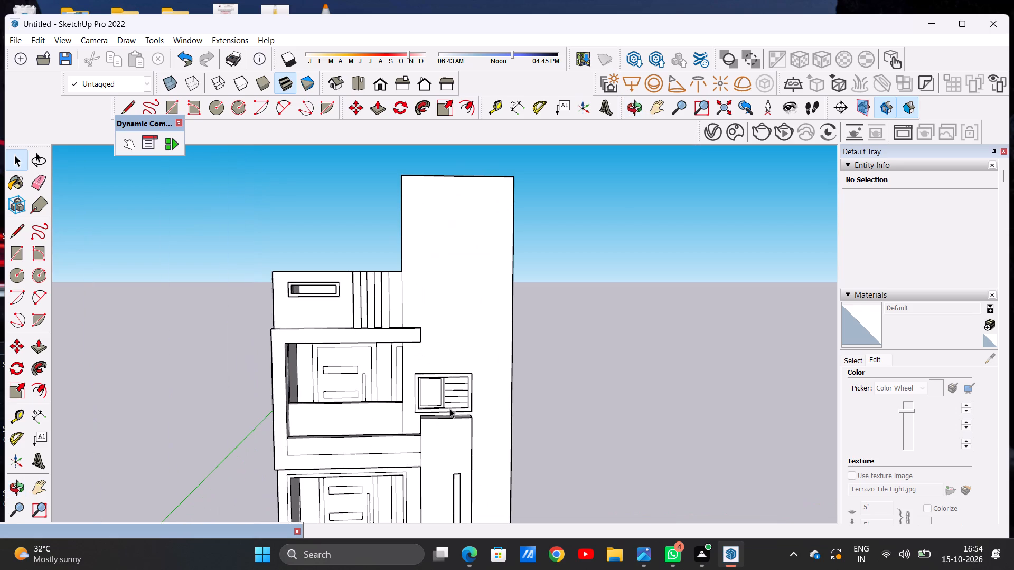
scroll(450, 408, "down", 6)
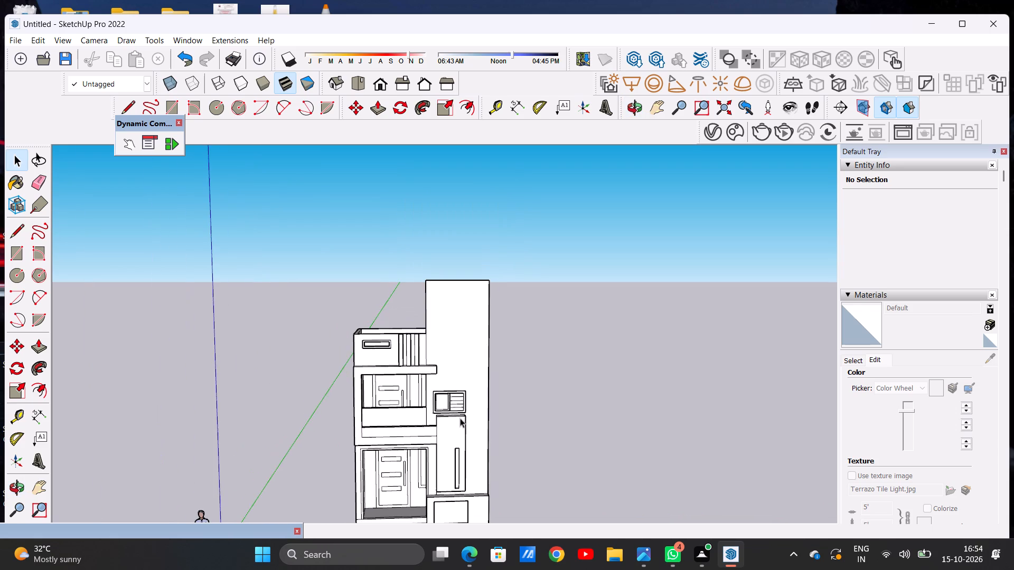
scroll(457, 297, "up", 6)
scroll(442, 338, "up", 3)
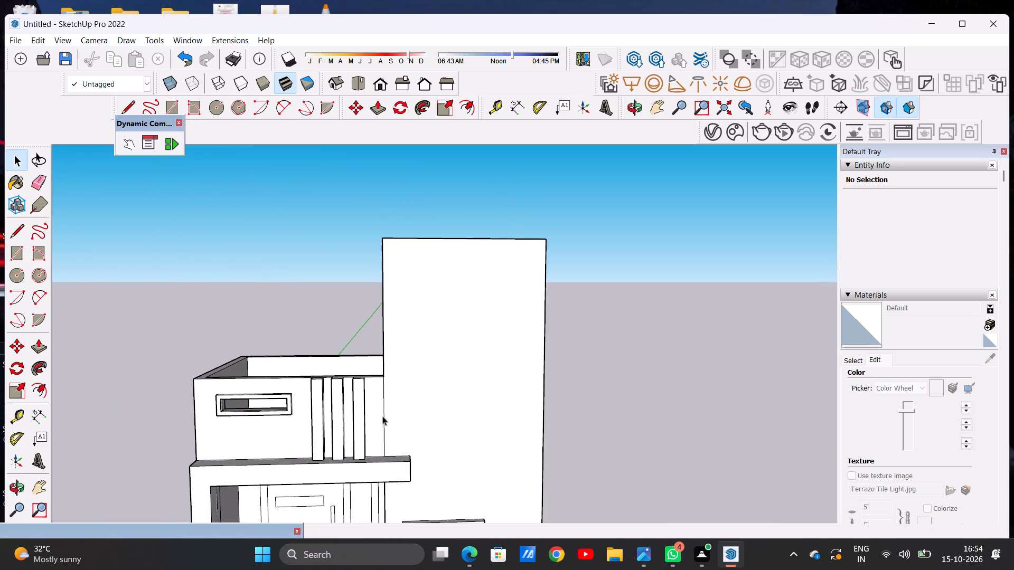
scroll(381, 421, "down", 6)
scroll(441, 402, "down", 5)
scroll(423, 416, "up", 2)
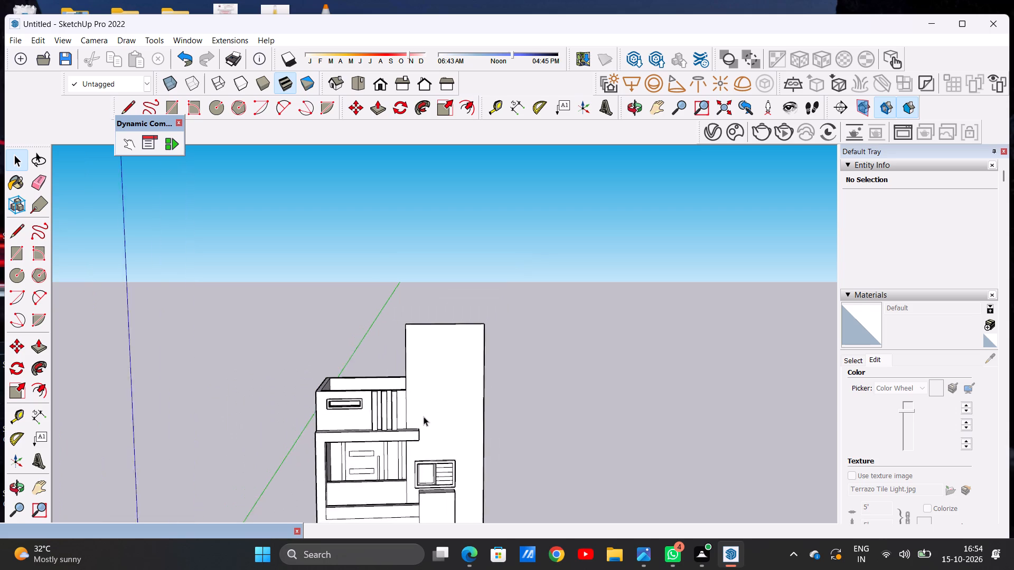
scroll(424, 416, "up", 5)
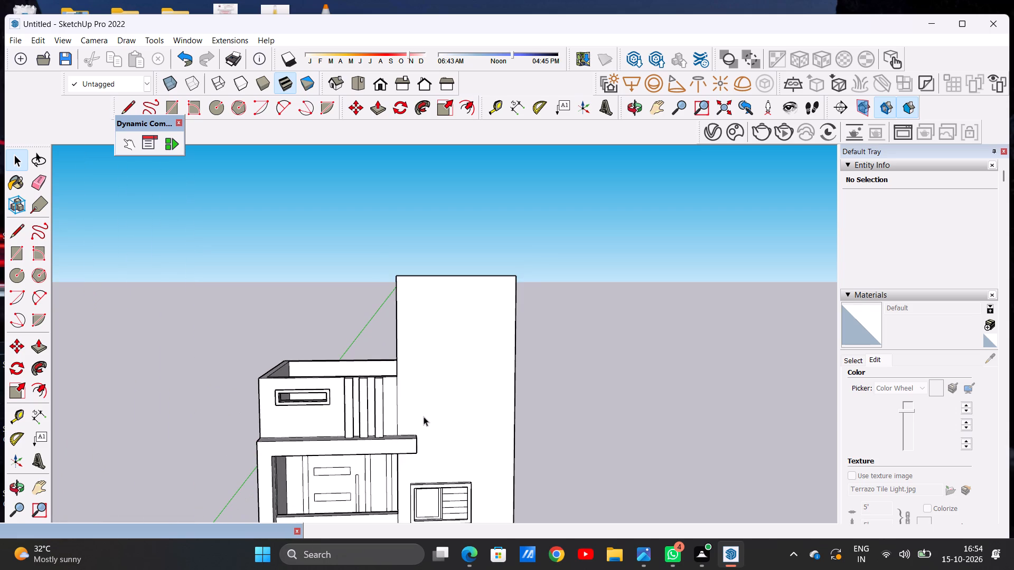
scroll(424, 416, "down", 7)
scroll(456, 380, "down", 7)
scroll(462, 479, "up", 7)
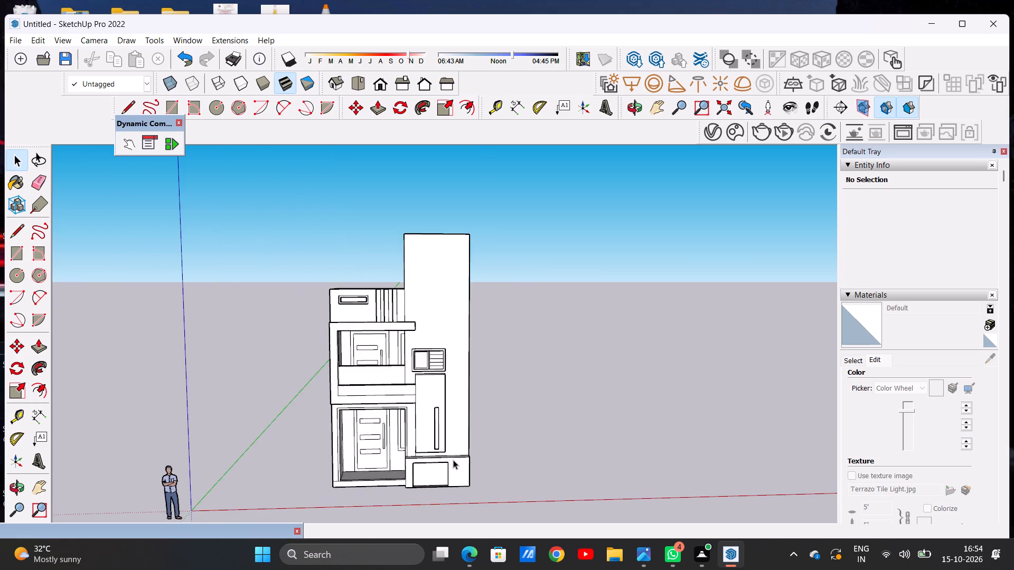
scroll(453, 460, "up", 6)
scroll(453, 460, "down", 4)
middle_click_drag(485, 406, 223, 421)
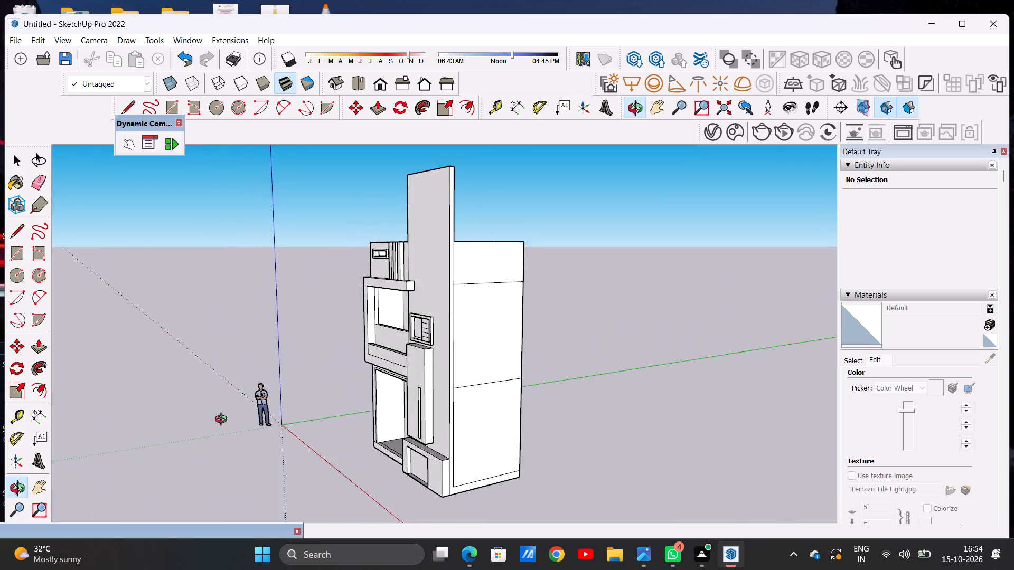
middle_click_drag(223, 421, 463, 430)
scroll(450, 438, "up", 1)
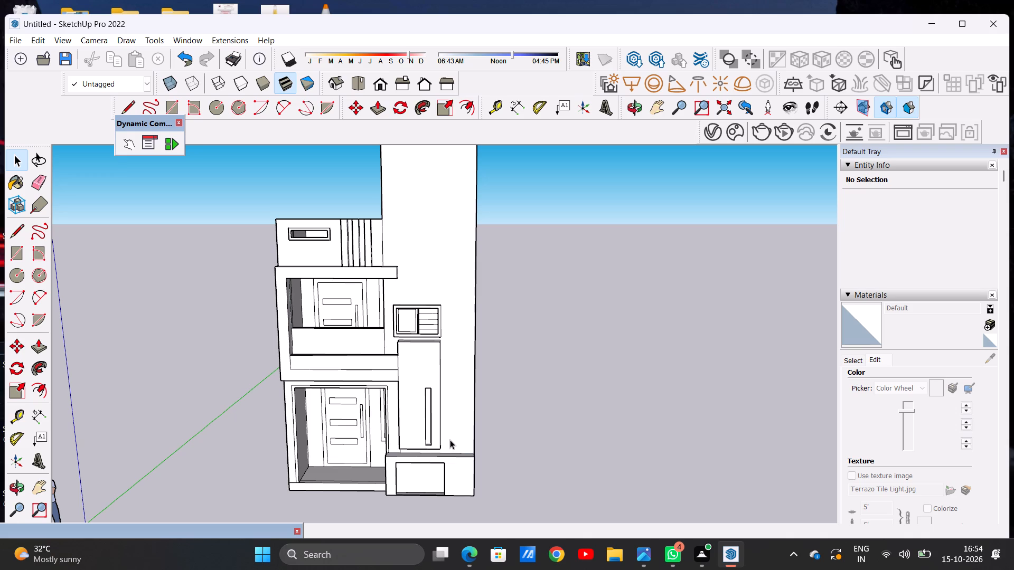
scroll(452, 440, "down", 8)
scroll(447, 393, "up", 5)
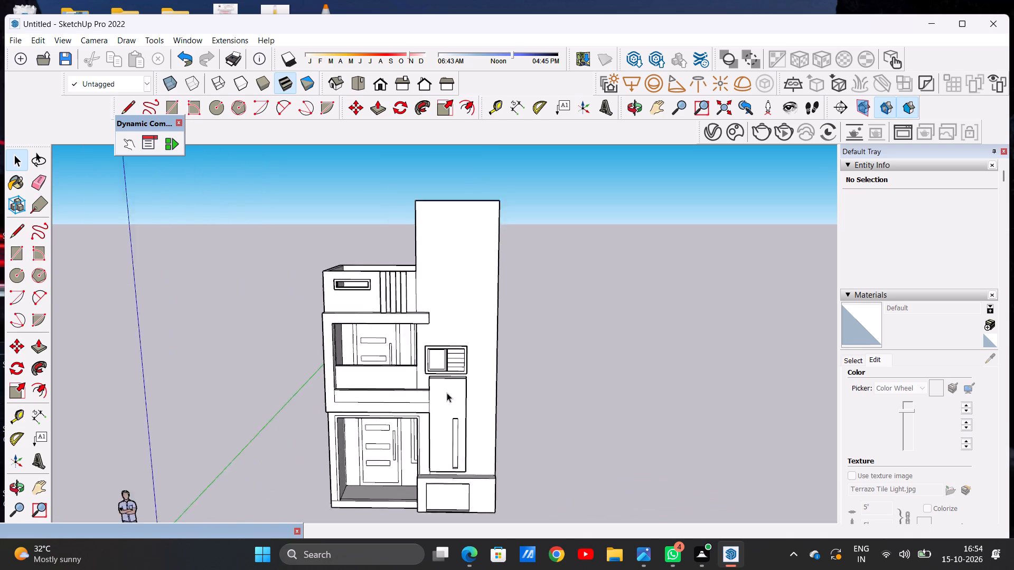
scroll(447, 393, "up", 5)
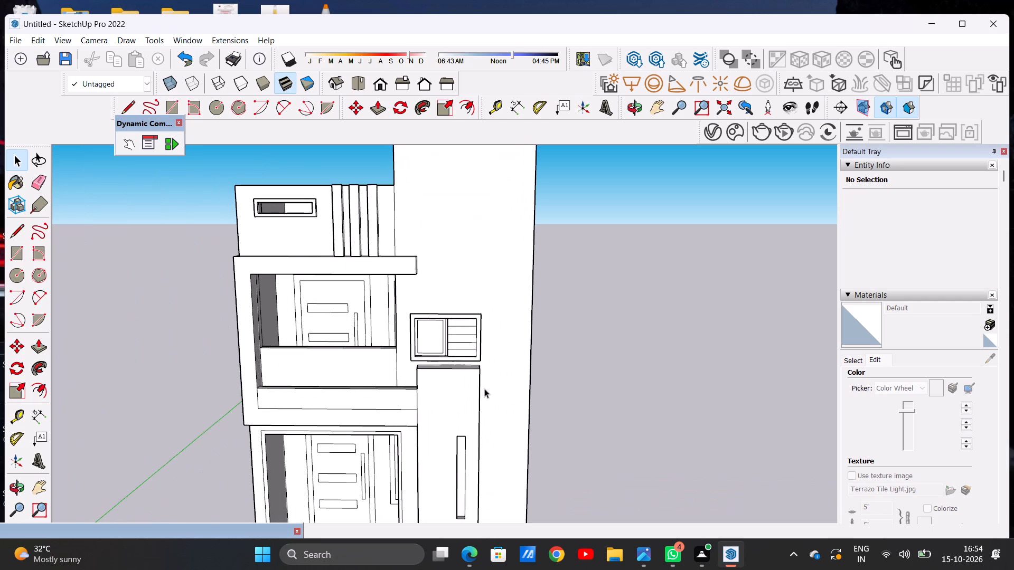
scroll(484, 388, "down", 6)
scroll(535, 401, "down", 3)
scroll(499, 351, "up", 4)
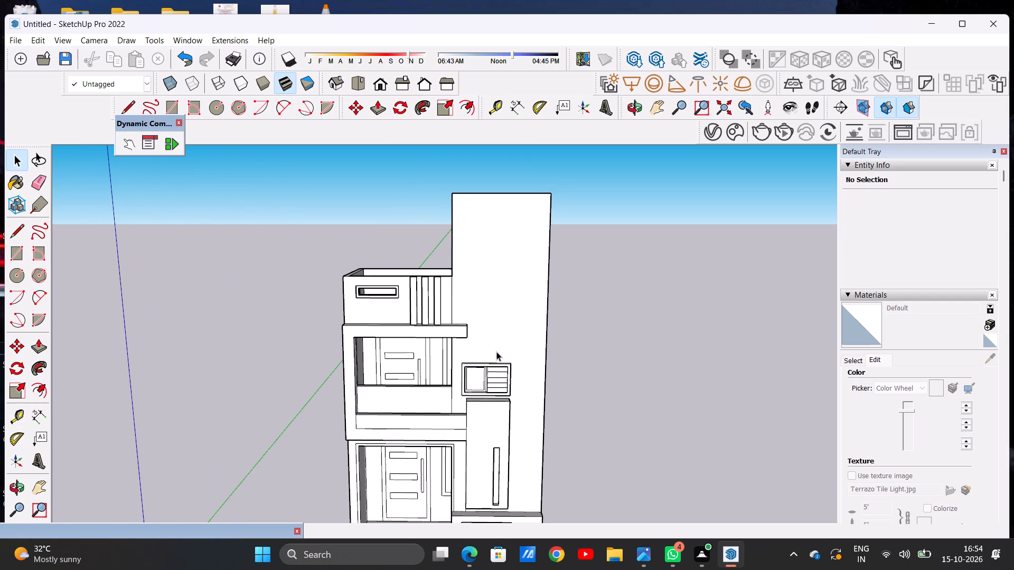
scroll(523, 386, "down", 1)
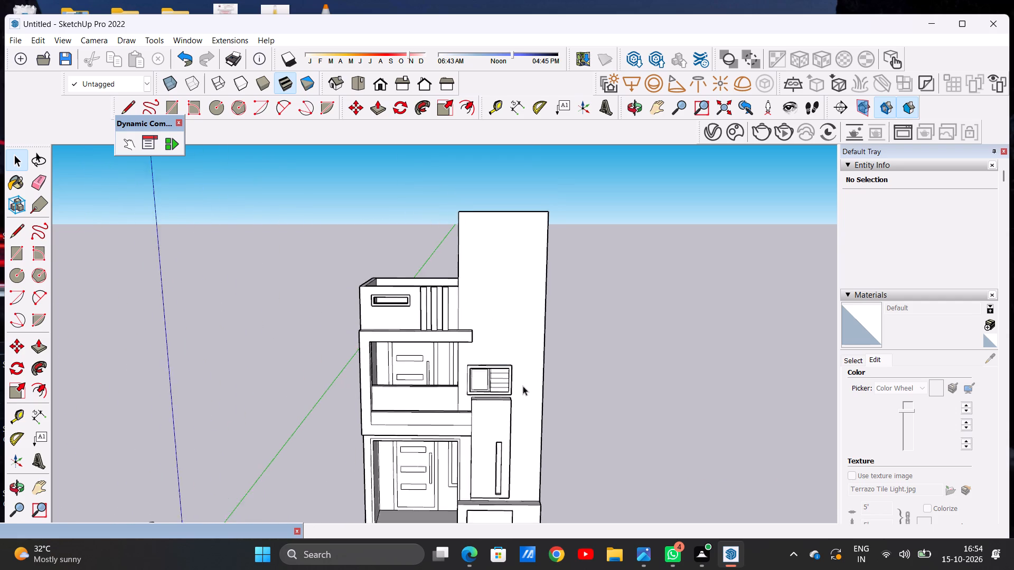
scroll(523, 386, "down", 2)
scroll(502, 310, "up", 5)
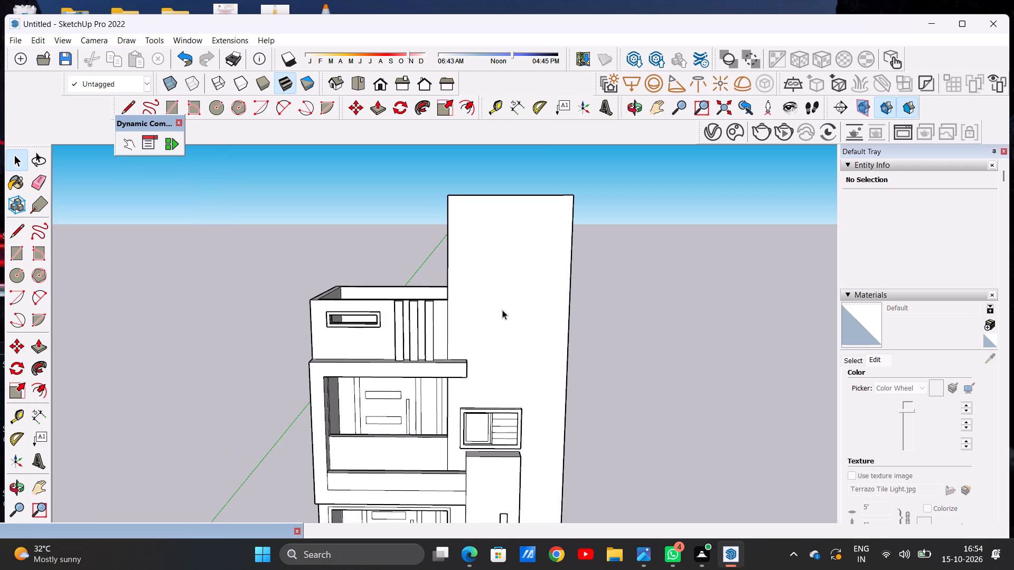
scroll(502, 310, "down", 4)
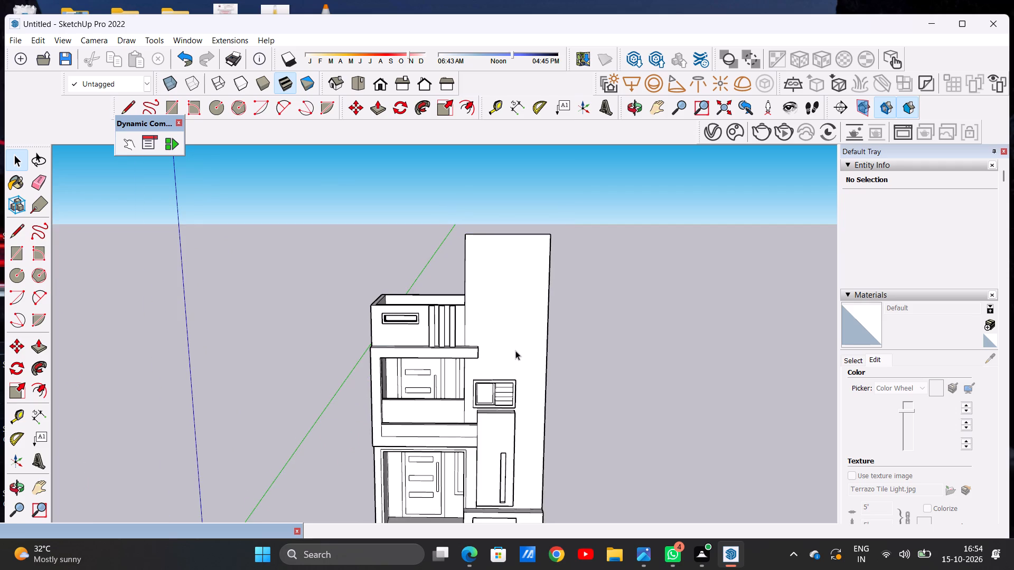
scroll(515, 352, "up", 3)
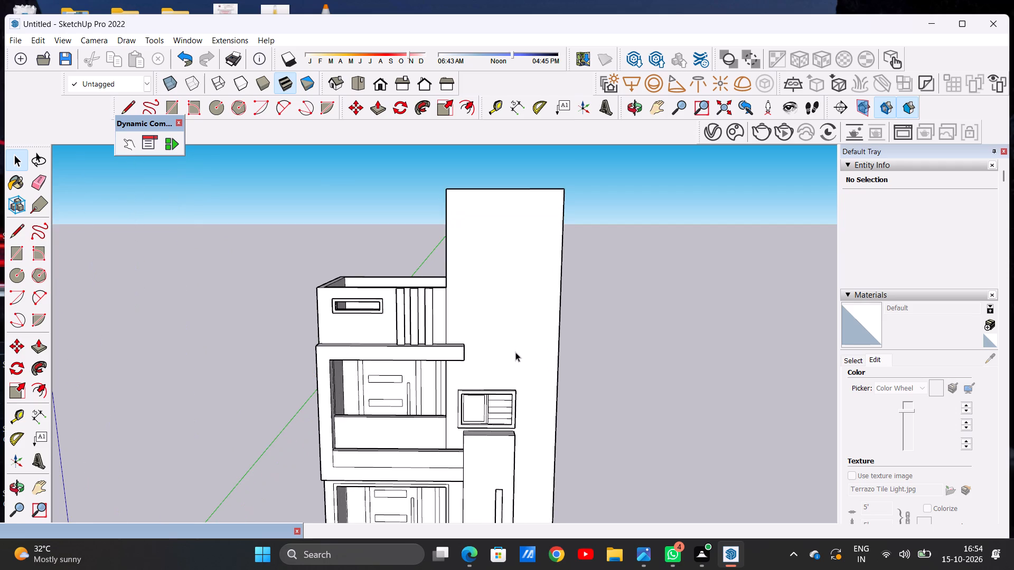
middle_click_drag(499, 348, 496, 333)
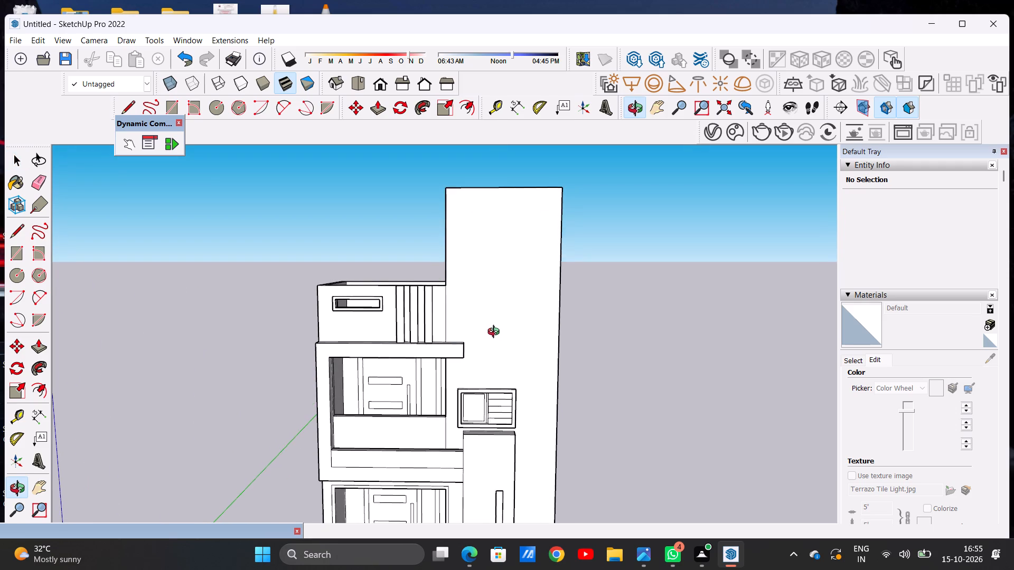
middle_click_drag(496, 333, 495, 332)
scroll(492, 359, "up", 1)
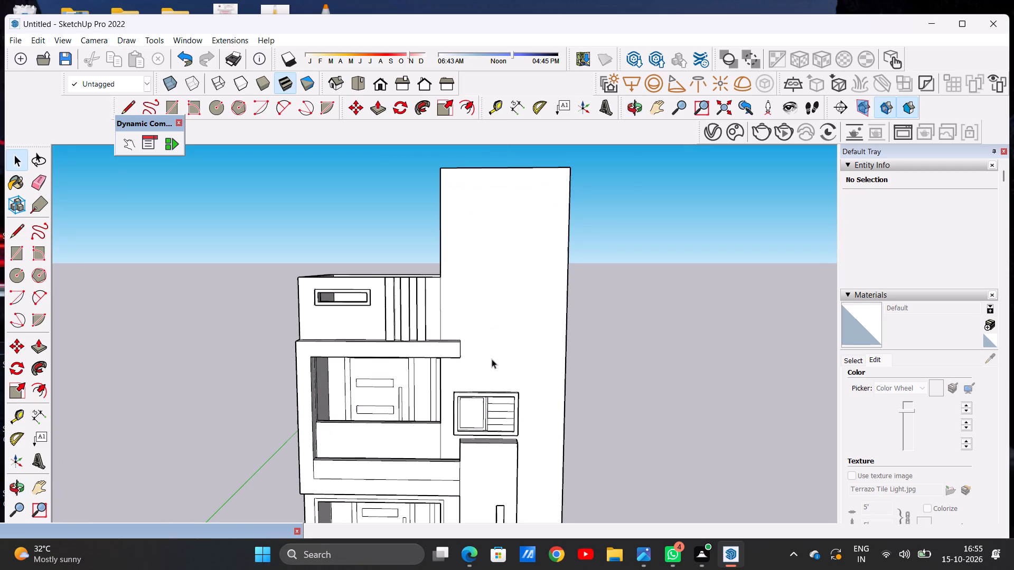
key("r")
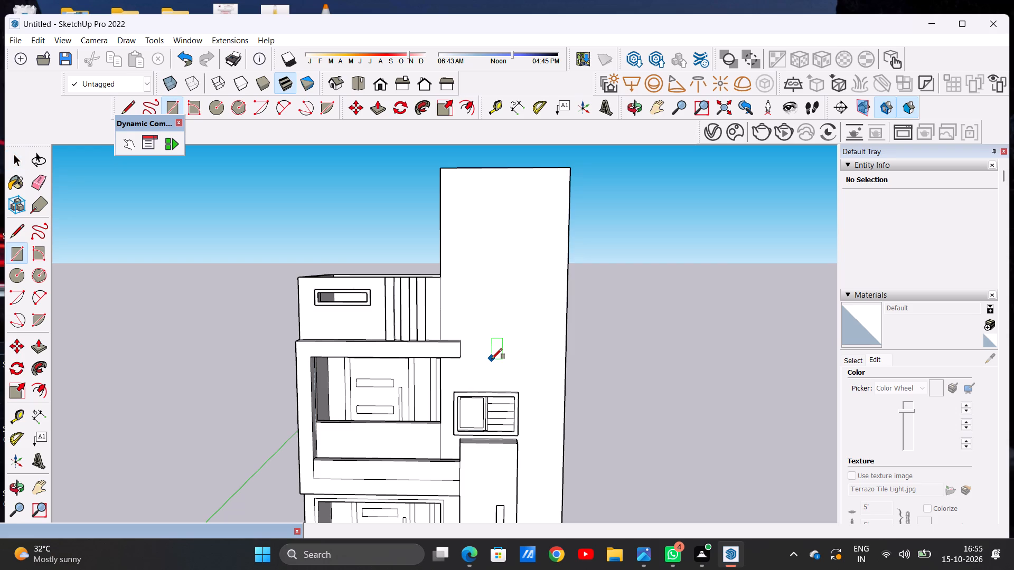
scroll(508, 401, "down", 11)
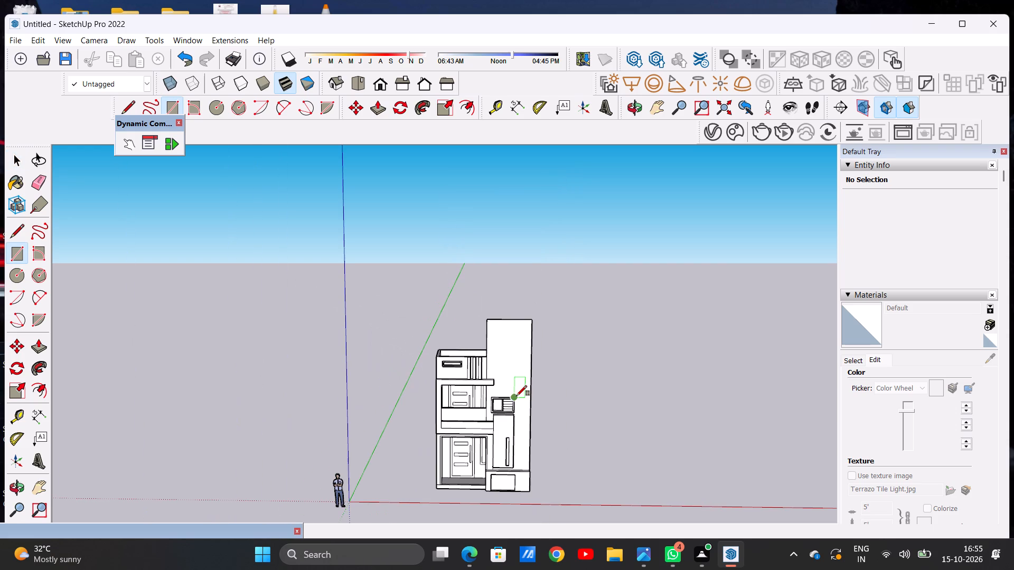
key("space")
Inspect the whole house from the front corners, sides and rear, including the back of the tall wall.
middle_click_drag(463, 336, 528, 357)
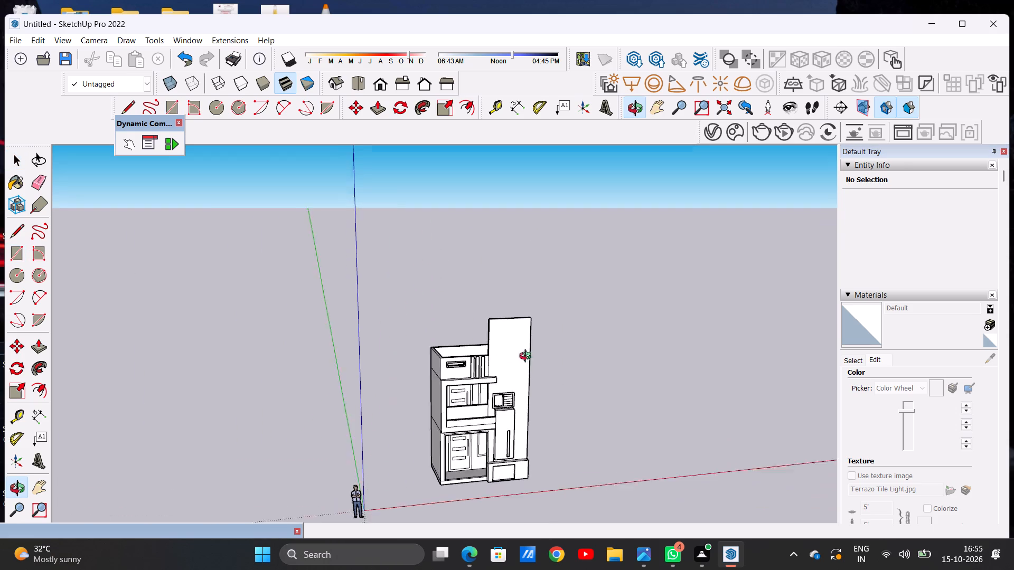
middle_click_drag(528, 357, 672, 382)
scroll(481, 327, "up", 7)
scroll(489, 339, "down", 4)
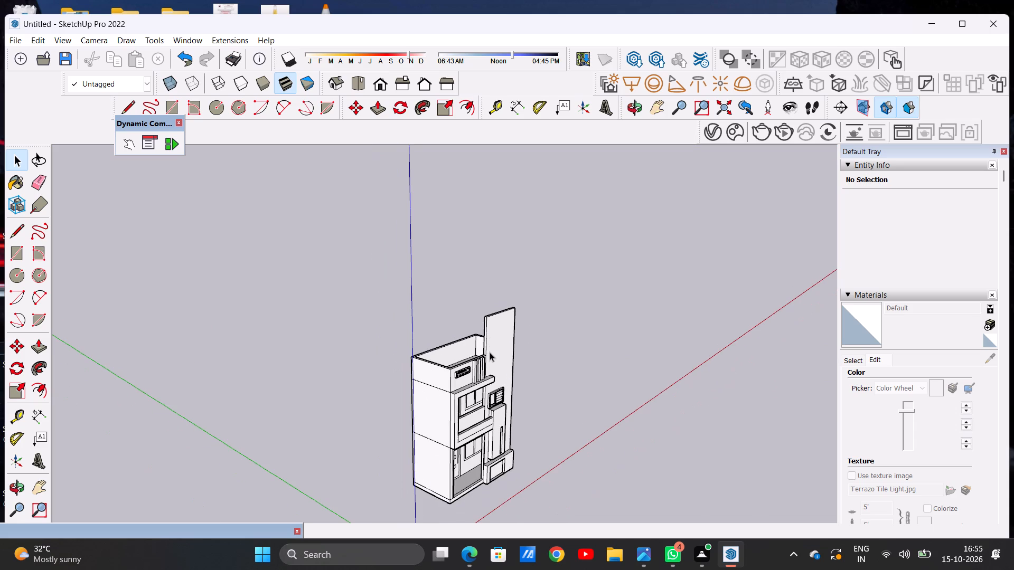
scroll(506, 339, "up", 4)
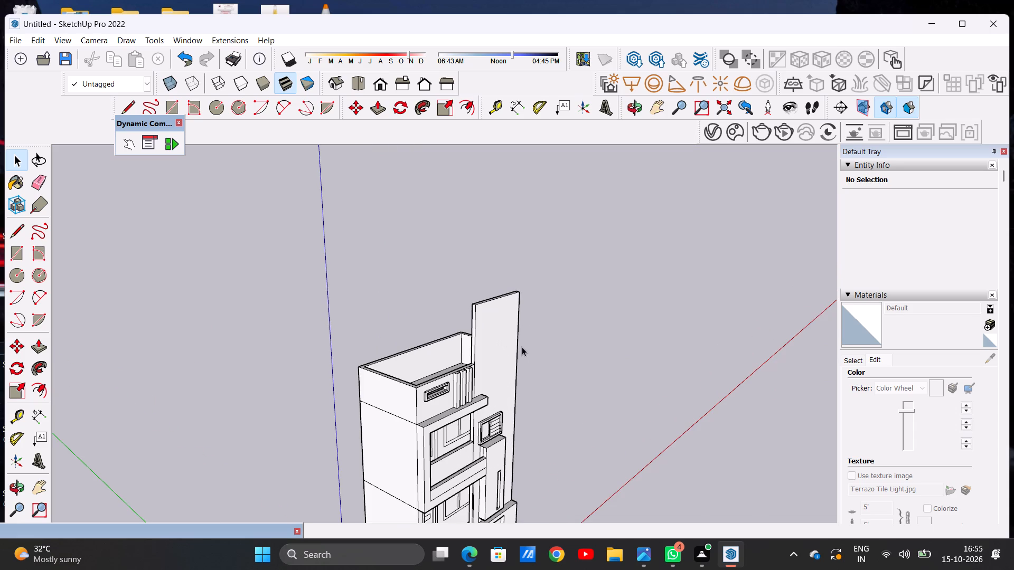
middle_click_drag(521, 343, 377, 365)
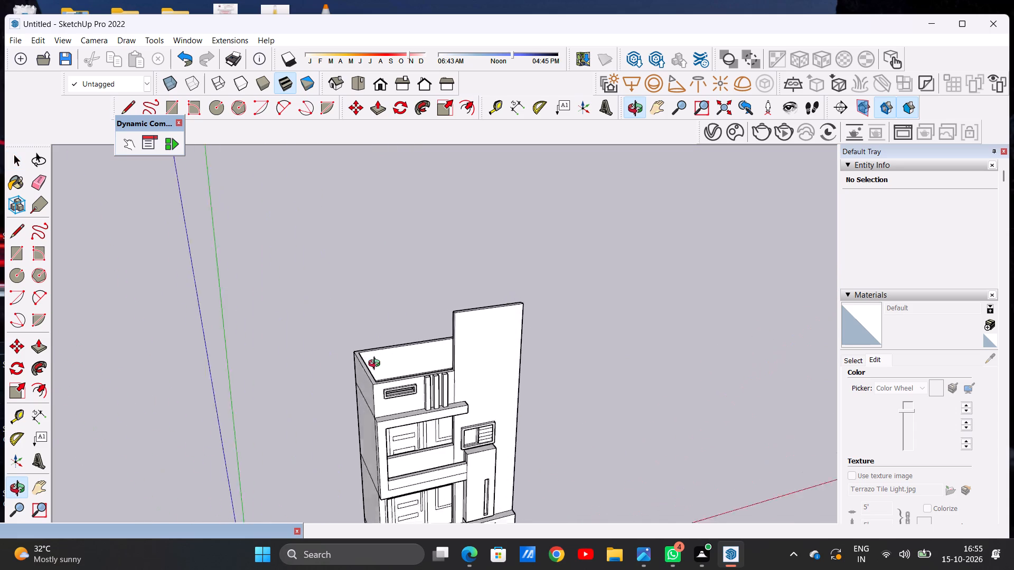
middle_click_drag(377, 365, 207, 365)
middle_click_drag(504, 376, 30, 467)
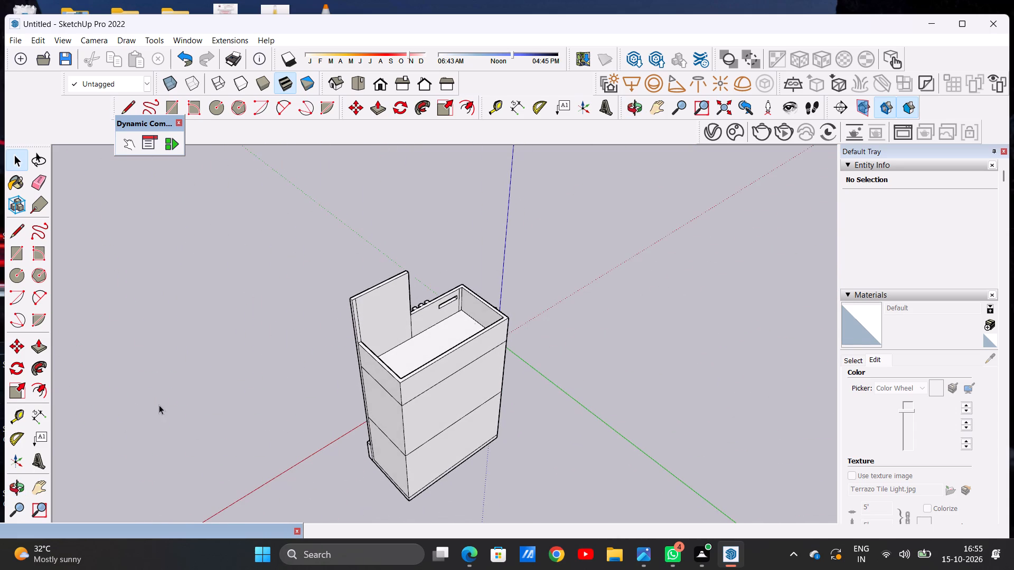
Push/Pull the rear face of the tall wall's upper part back over the roof terrace to form a solid tower block.
scroll(402, 321, "up", 5)
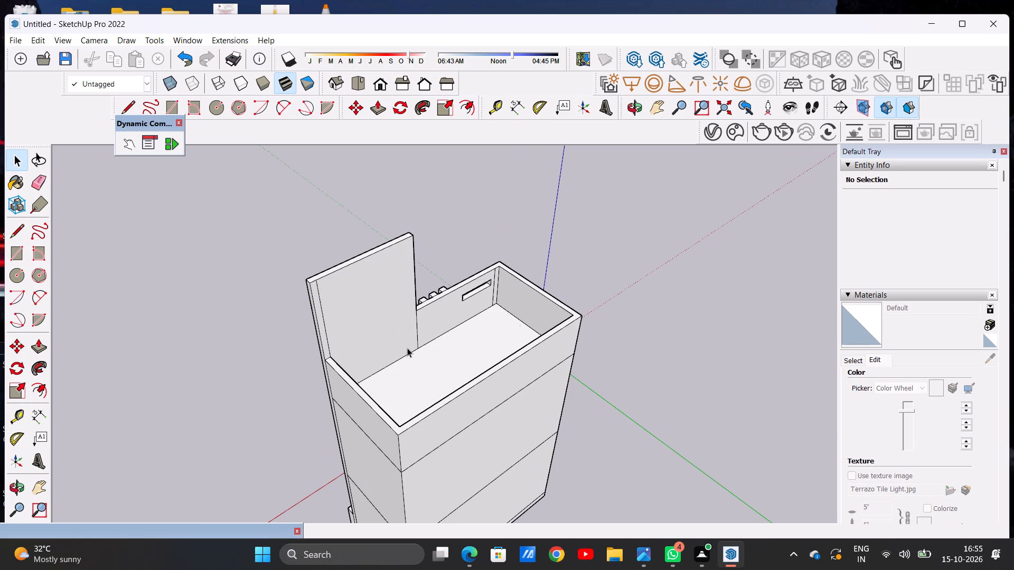
scroll(407, 348, "down", 3)
middle_click_drag(378, 329, 234, 325)
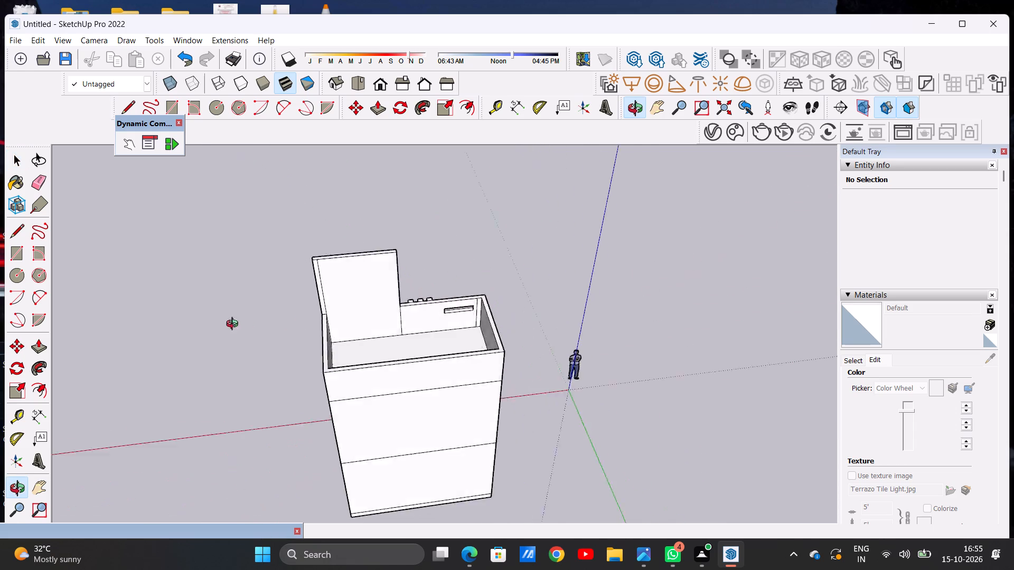
middle_click_drag(234, 325, 194, 327)
middle_click_drag(407, 316, 314, 338)
scroll(367, 260, "up", 7)
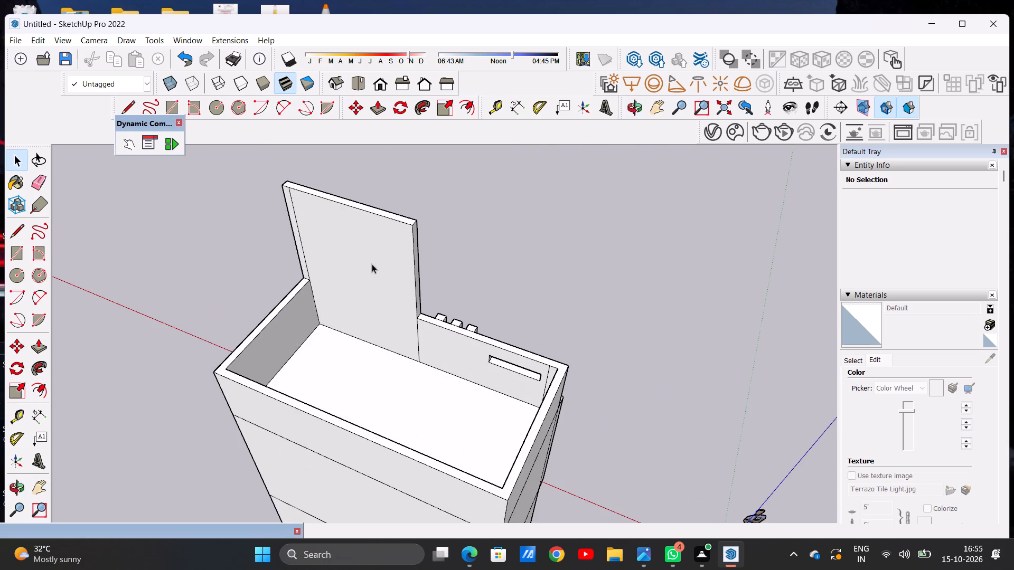
key("p")
scroll(376, 248, "up", 5)
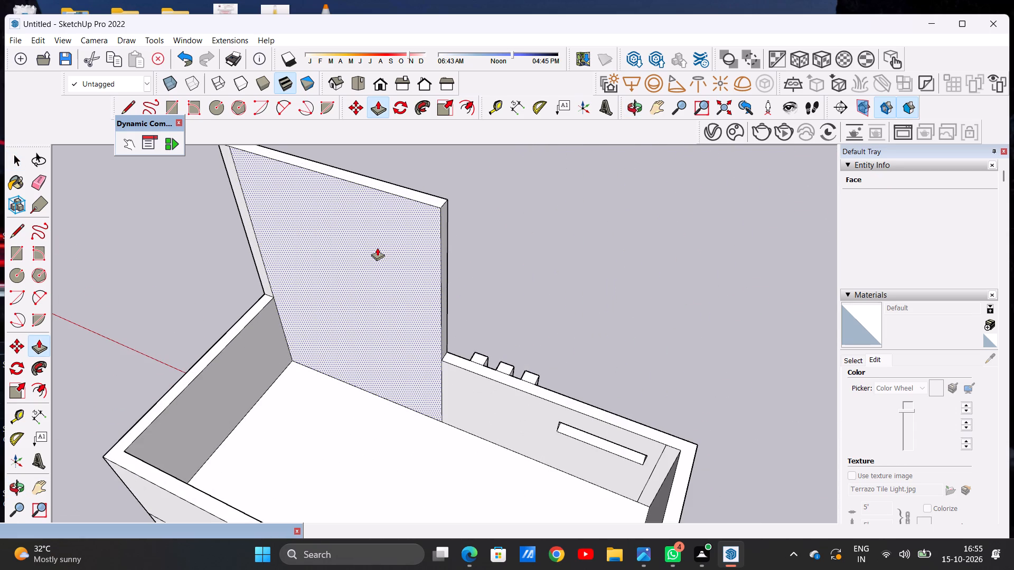
left_click(377, 248)
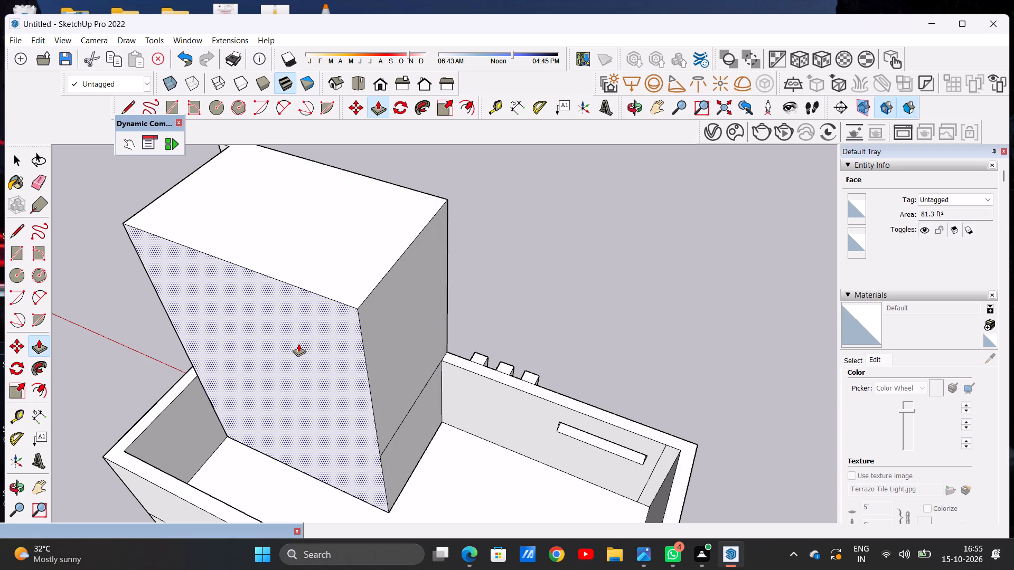
left_click(301, 342)
key("space")
Push/Pull the narrow recessed strip on the tower's outer side back until flush with the block's rear face.
scroll(340, 335, "down", 8)
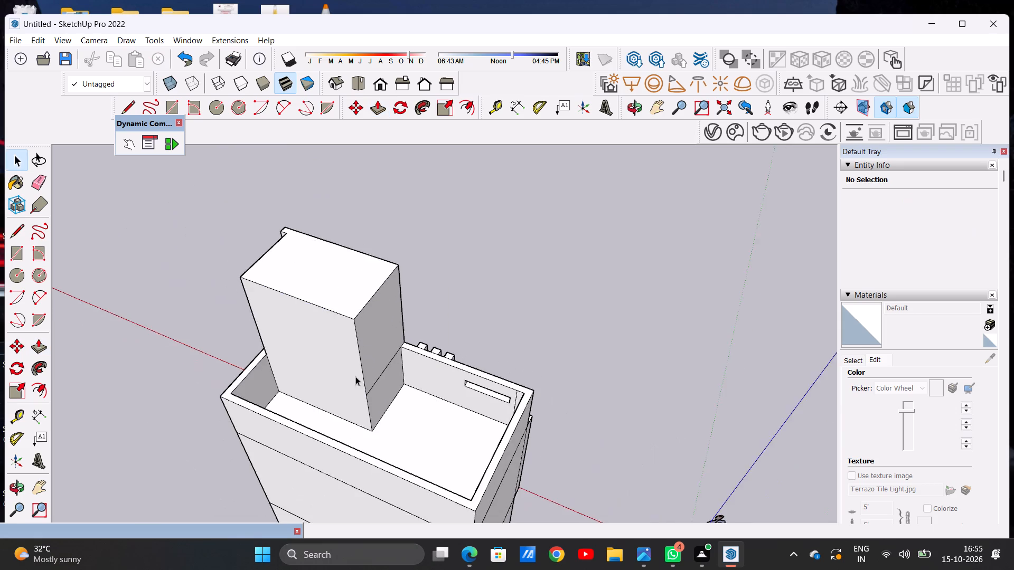
middle_click_drag(355, 376, 478, 300)
scroll(401, 313, "down", 4)
middle_click_drag(353, 335, 615, 275)
middle_click_drag(463, 298, 553, 345)
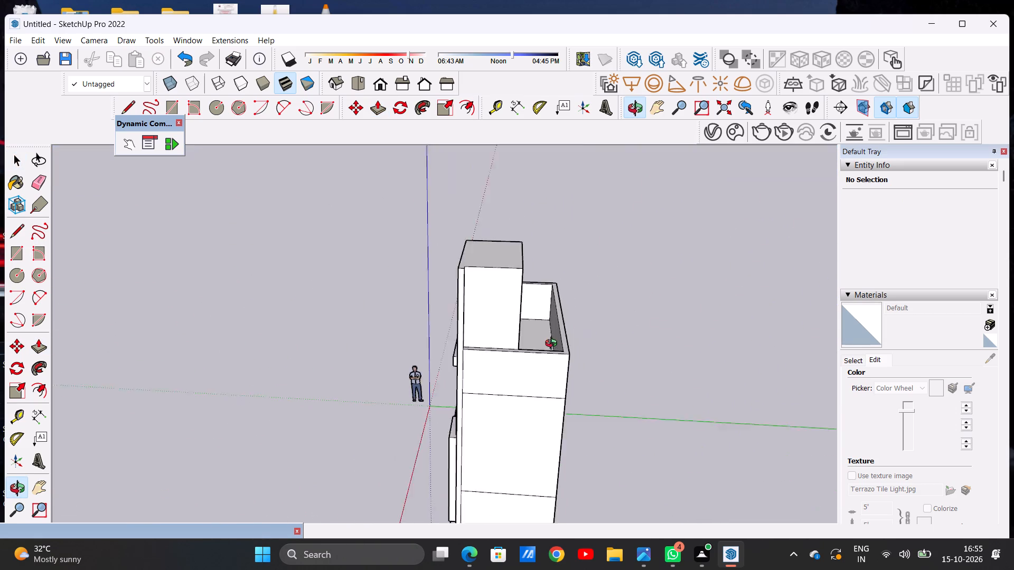
middle_click_drag(553, 345, 391, 370)
scroll(390, 305, "up", 6)
scroll(398, 298, "down", 1)
scroll(398, 298, "up", 1)
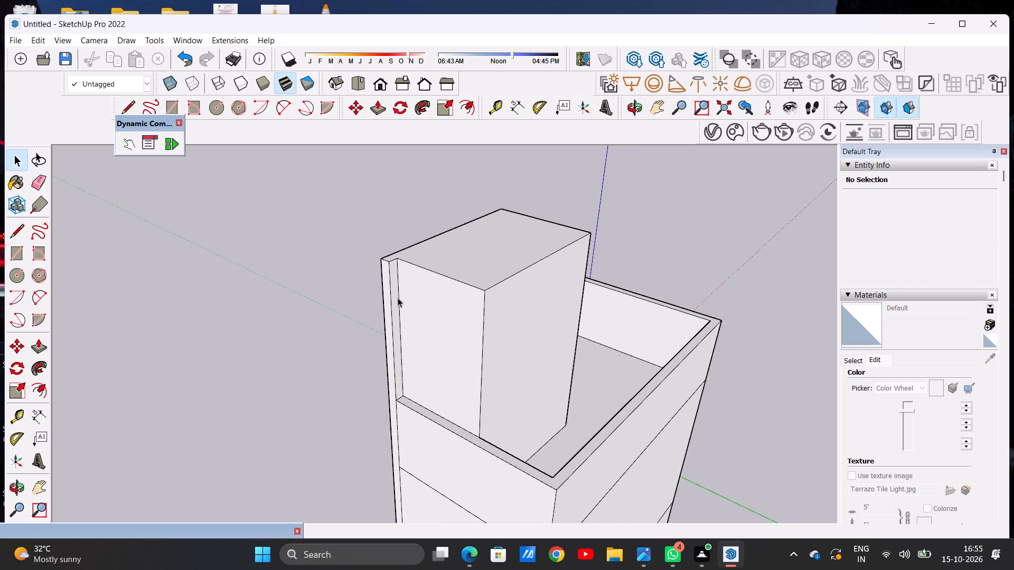
key("p")
scroll(385, 274, "up", 8)
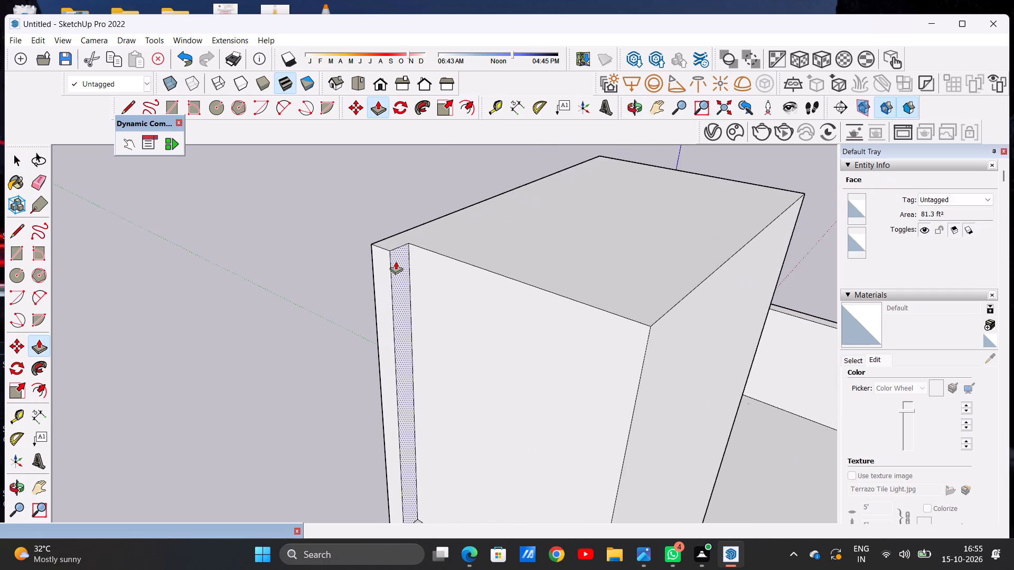
left_click(396, 261)
scroll(419, 280, "down", 6)
scroll(541, 310, "up", 5)
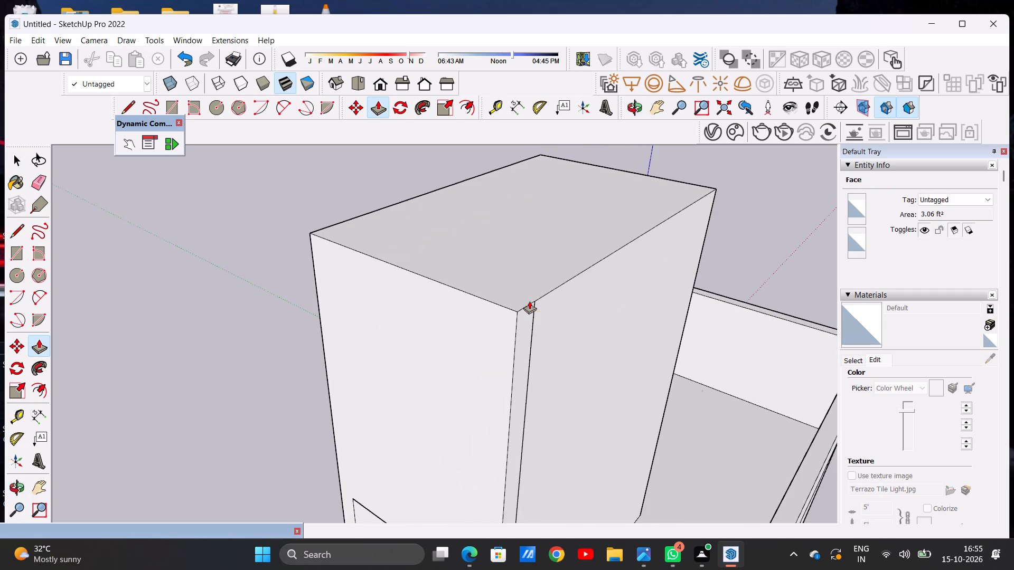
left_click(534, 299)
key("space")
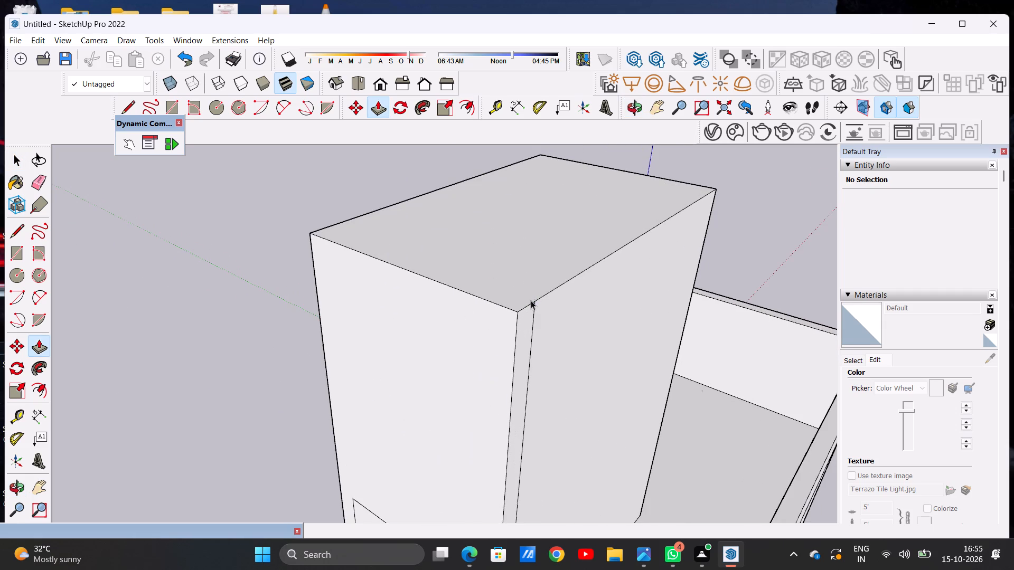
Erase the leftover vertical seam edge on the tower block's rear face.
scroll(519, 344, "down", 8)
scroll(527, 371, "up", 1)
middle_click_drag(525, 378, 383, 346)
scroll(312, 355, "up", 1)
key("e")
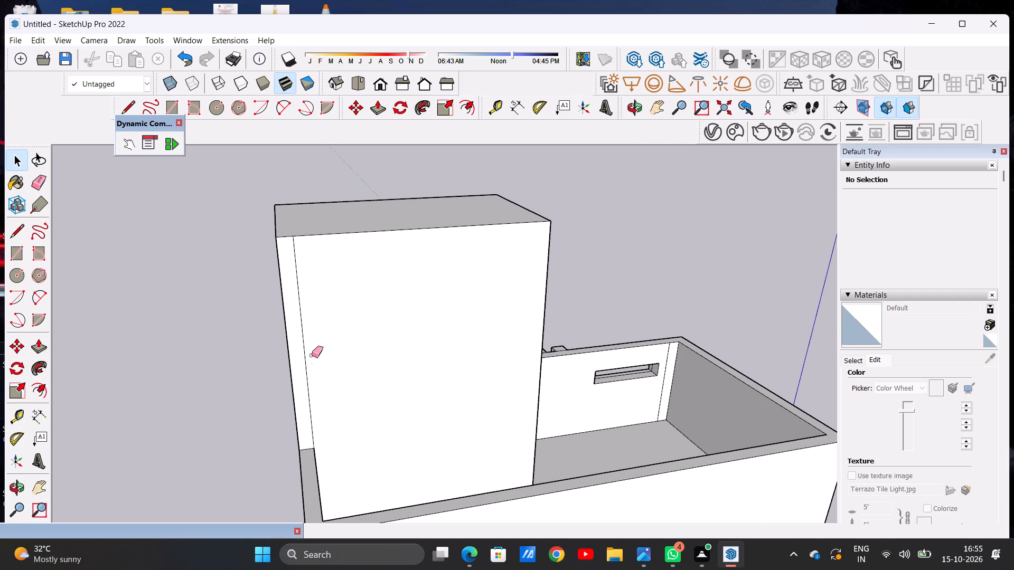
scroll(304, 350, "up", 4)
left_click(304, 349)
Draw a horizontal line across the tower's front face a short distance below its top edge.
scroll(346, 353, "down", 12)
middle_click_drag(237, 333, 343, 348)
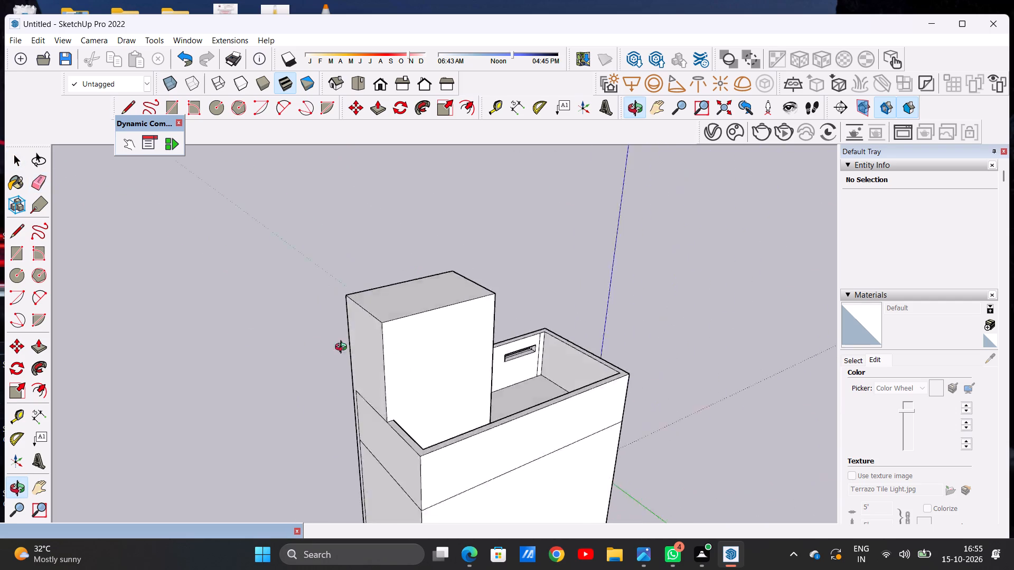
middle_click_drag(343, 348, 612, 343)
middle_click_drag(424, 353, 606, 325)
middle_click_drag(437, 359, 599, 360)
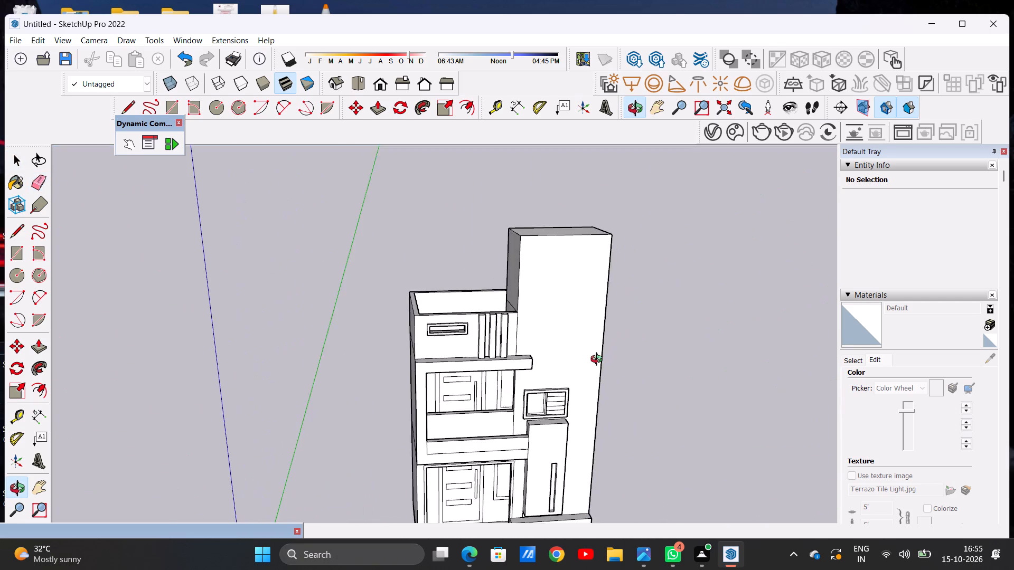
middle_click_drag(599, 360, 550, 326)
key("space")
scroll(477, 331, "down", 5)
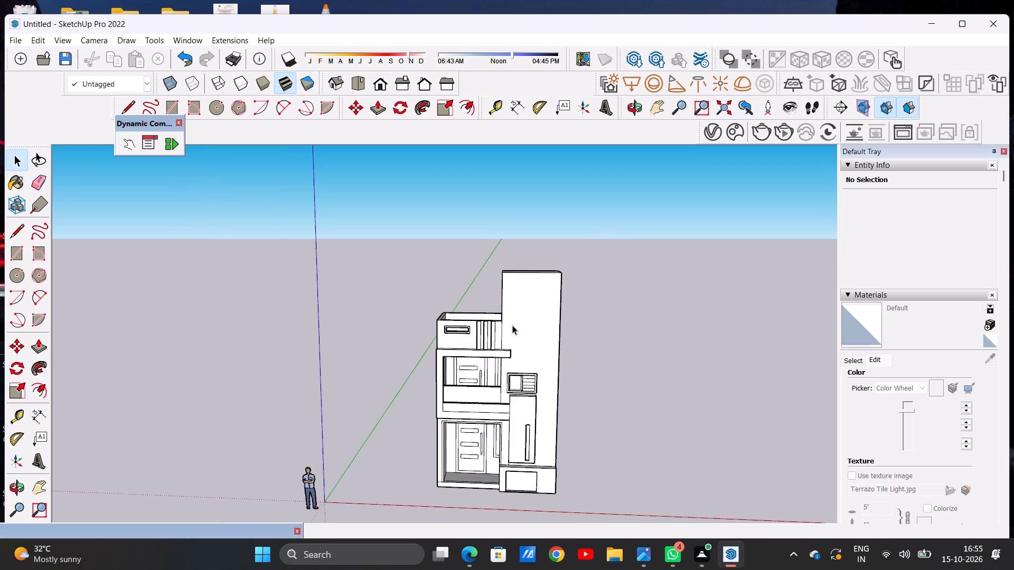
scroll(523, 302, "up", 6)
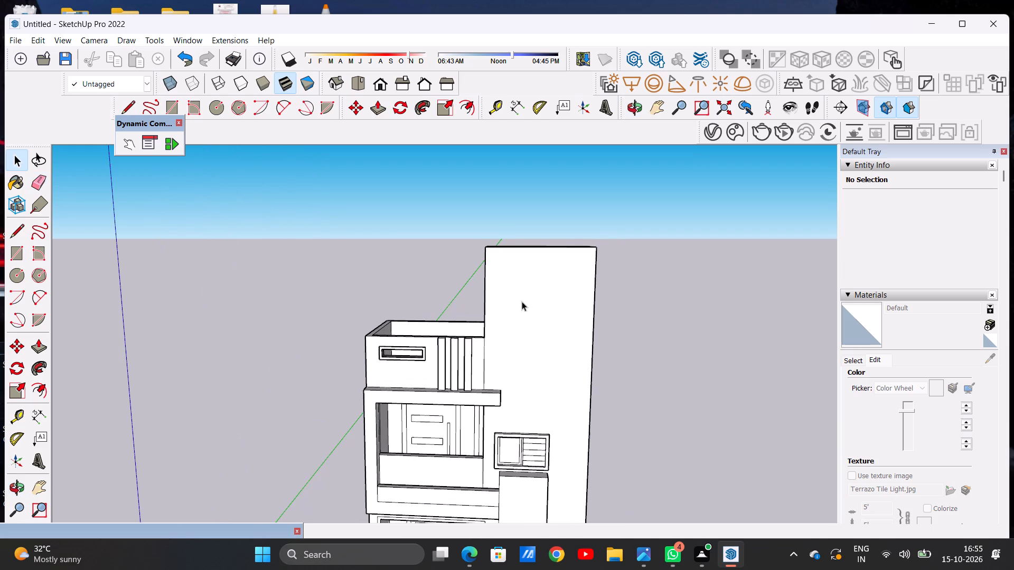
scroll(522, 301, "down", 2)
scroll(522, 301, "up", 2)
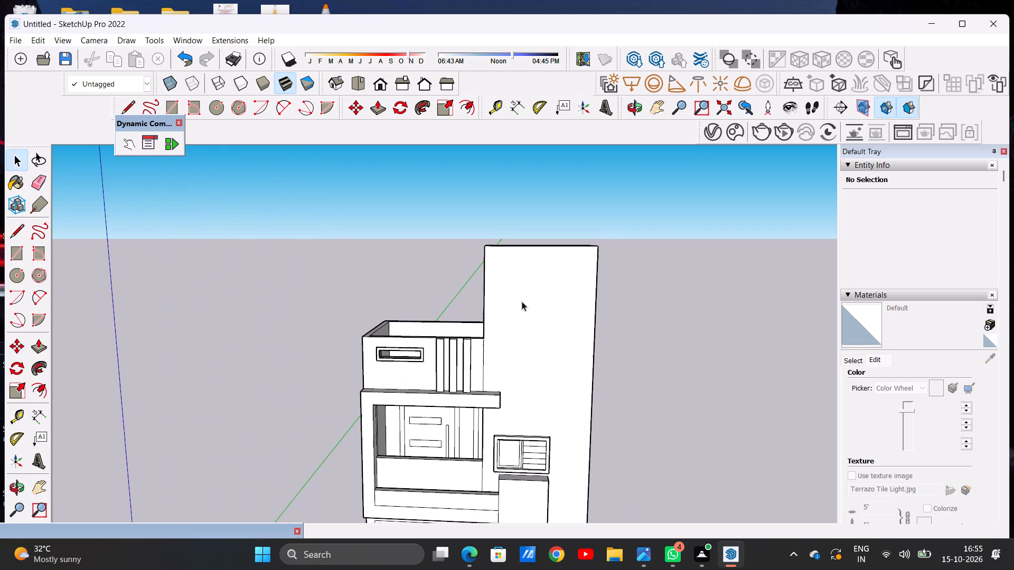
key("l")
left_click(487, 277)
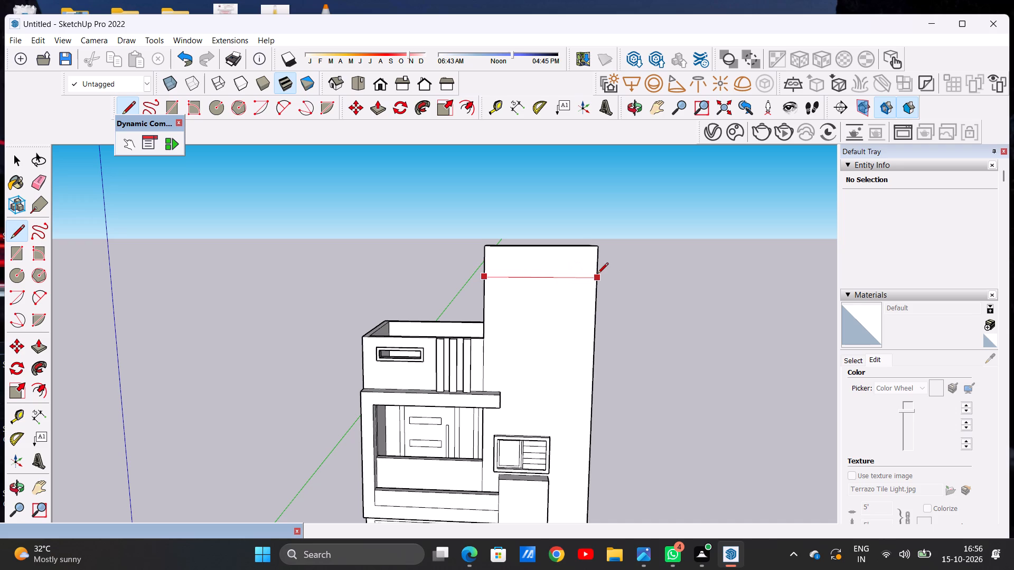
left_click(597, 274)
Draw a second horizontal line just above the first across the tower's front face, forming a thin band.
scroll(497, 298, "up", 3)
scroll(497, 298, "down", 1)
scroll(497, 298, "up", 3)
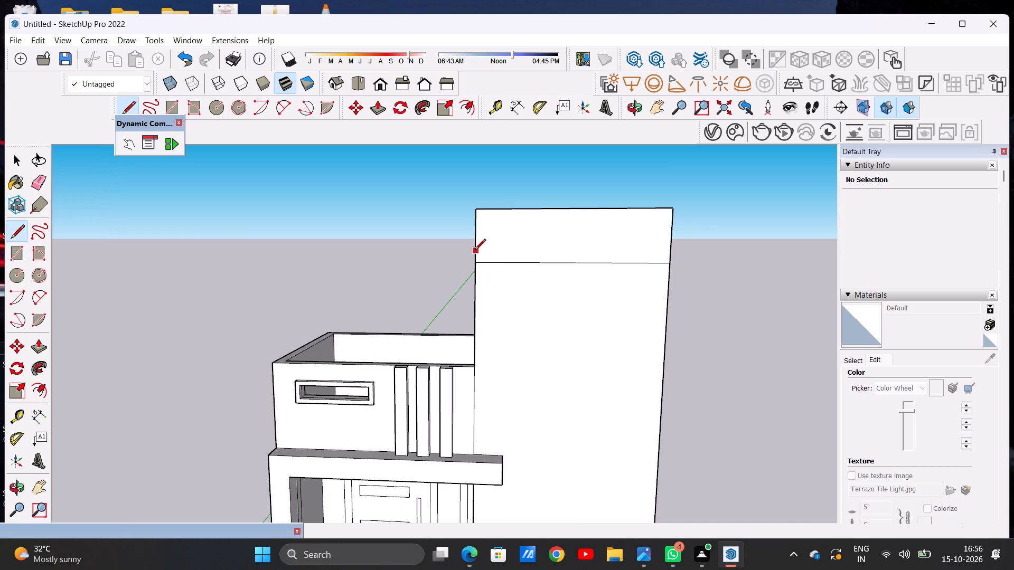
left_click(475, 251)
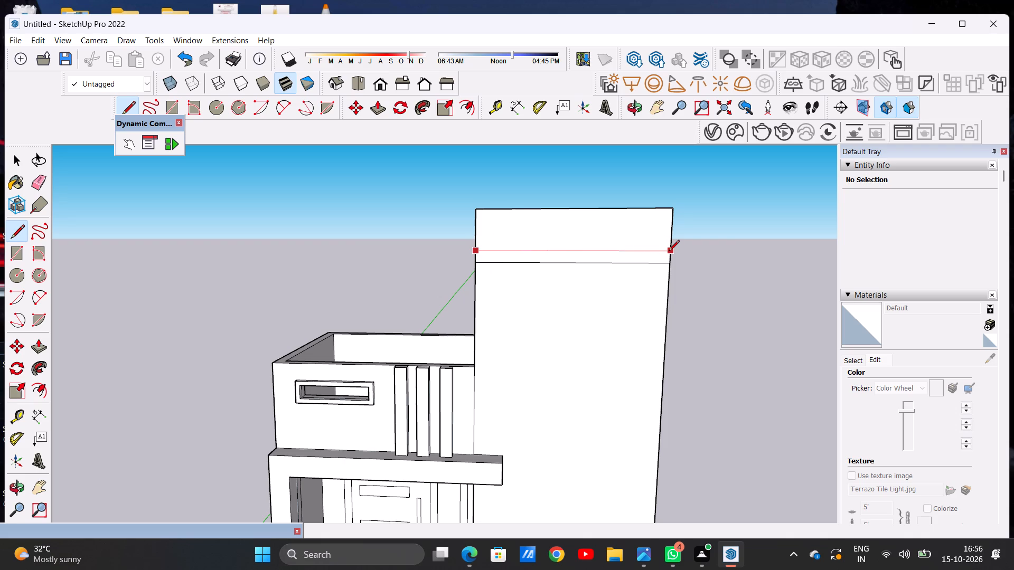
left_click(669, 252)
key("space")
Continue the band's lower line across the tower's side face above the roof terrace, from front corner to rear edge.
scroll(448, 303, "down", 7)
middle_click_drag(423, 306, 582, 326)
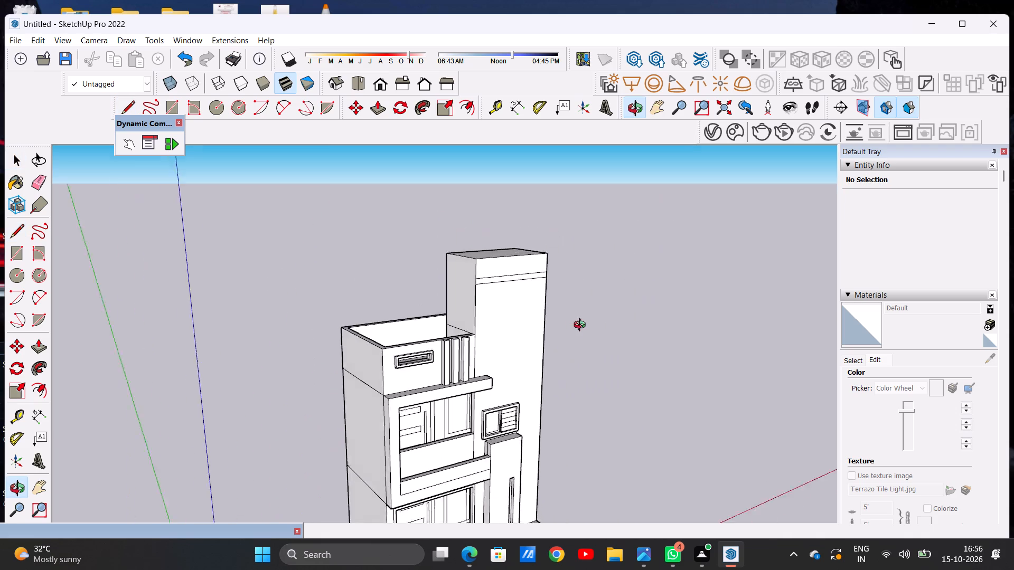
middle_click_drag(582, 326, 646, 305)
scroll(506, 282, "up", 5)
scroll(496, 282, "down", 1)
scroll(493, 282, "up", 1)
scroll(447, 290, "up", 2)
scroll(447, 290, "down", 1)
scroll(447, 290, "up", 2)
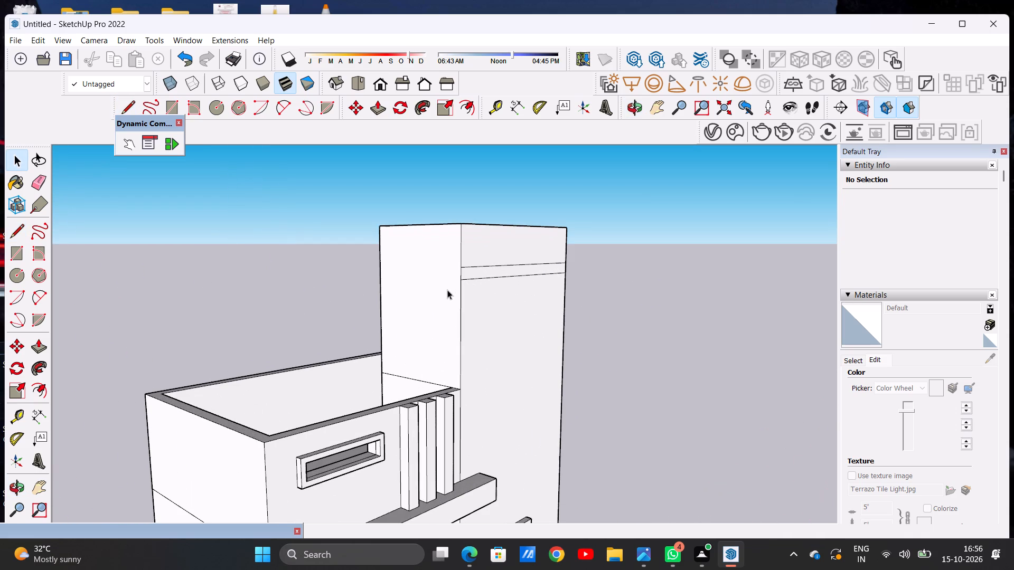
key("l")
middle_click_drag(434, 287, 493, 318)
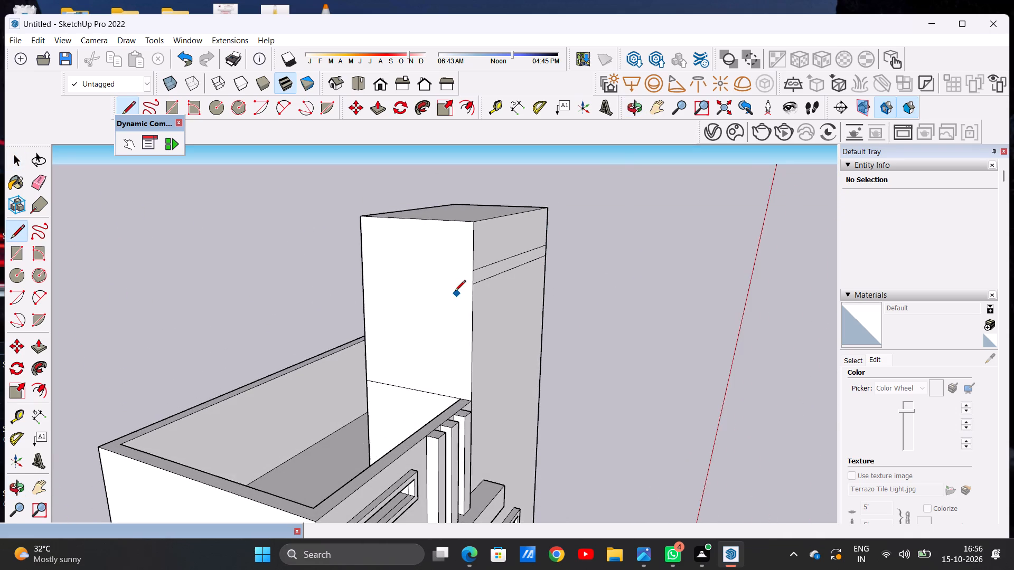
scroll(459, 292, "up", 13)
left_click(481, 274)
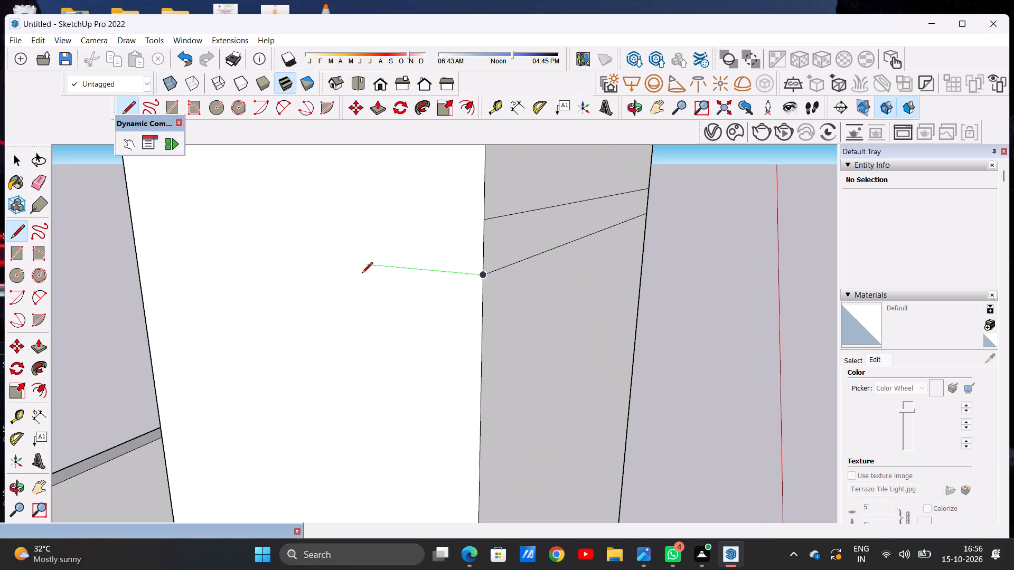
scroll(367, 272, "down", 7)
scroll(235, 254, "down", 1)
scroll(235, 254, "up", 8)
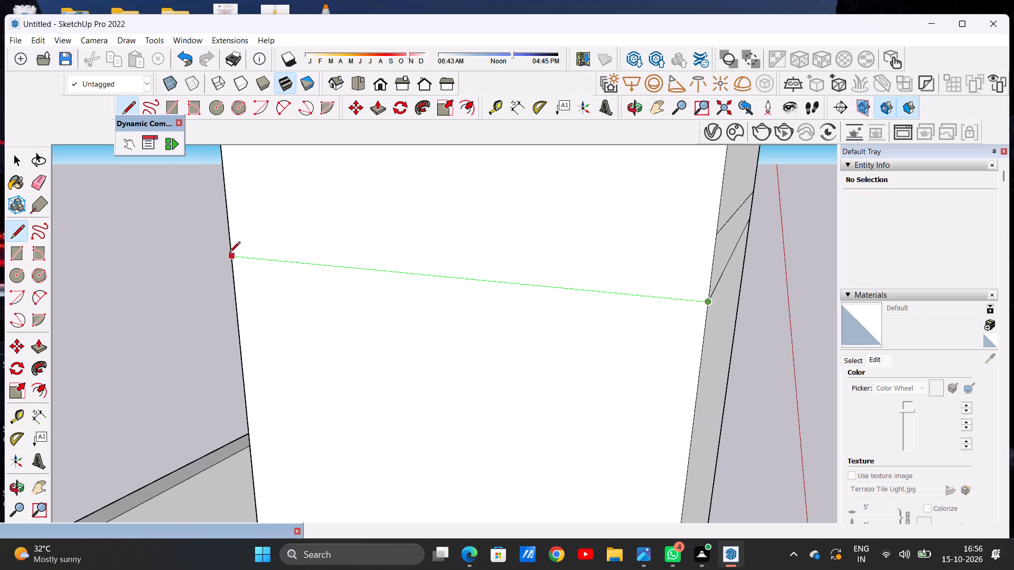
left_click(229, 253)
Continue the band's upper line across the same terrace-side face of the tower, from front corner to rear edge.
scroll(362, 296, "down", 4)
scroll(574, 273, "up", 5)
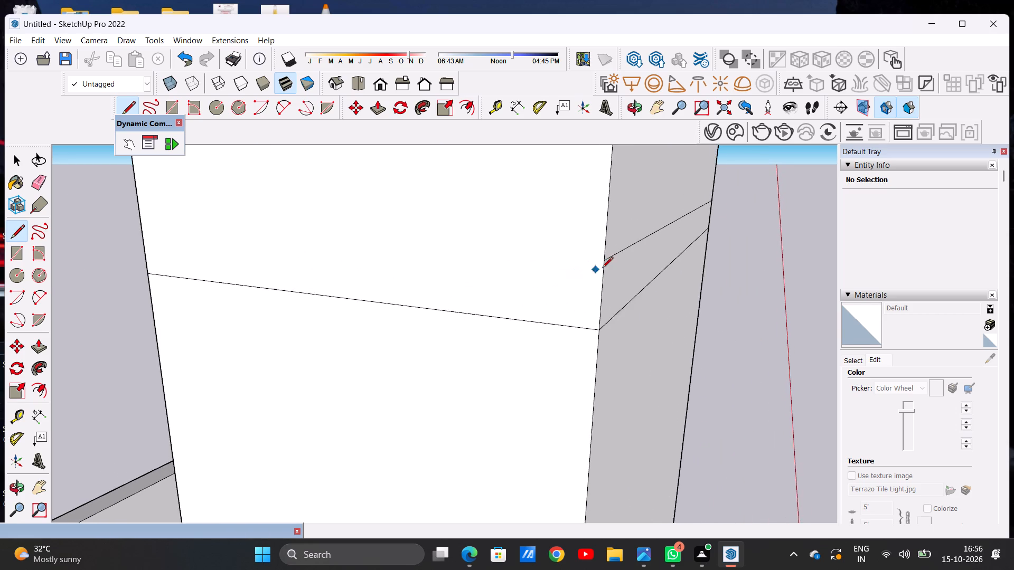
scroll(602, 269, "up", 3)
left_click(607, 258)
scroll(513, 250, "down", 13)
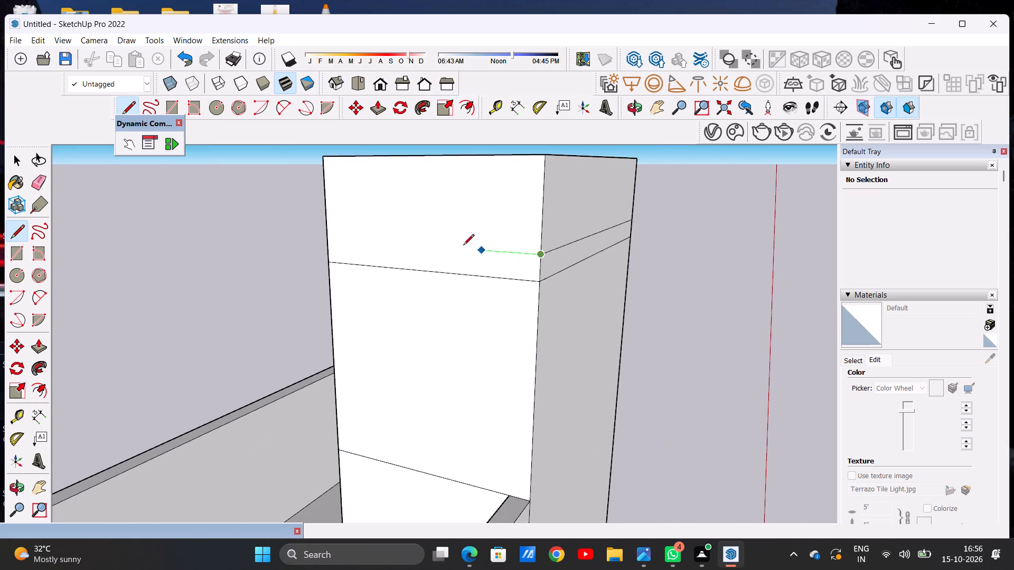
scroll(385, 245, "up", 7)
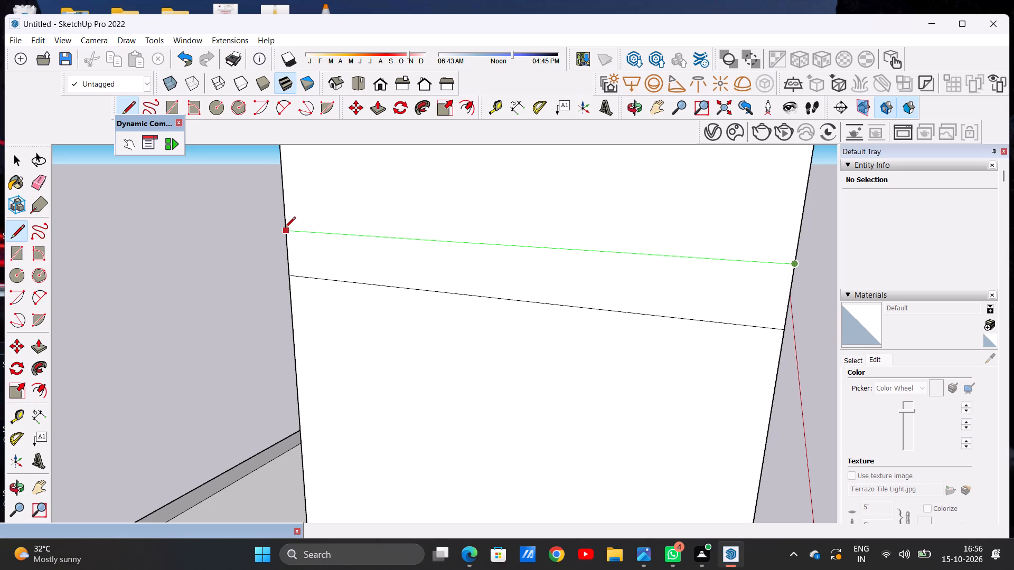
left_click(285, 229)
key("space")
Push/Pull the thin band on the tower's front face outward to form a projecting horizontal ledge.
scroll(445, 297, "down", 17)
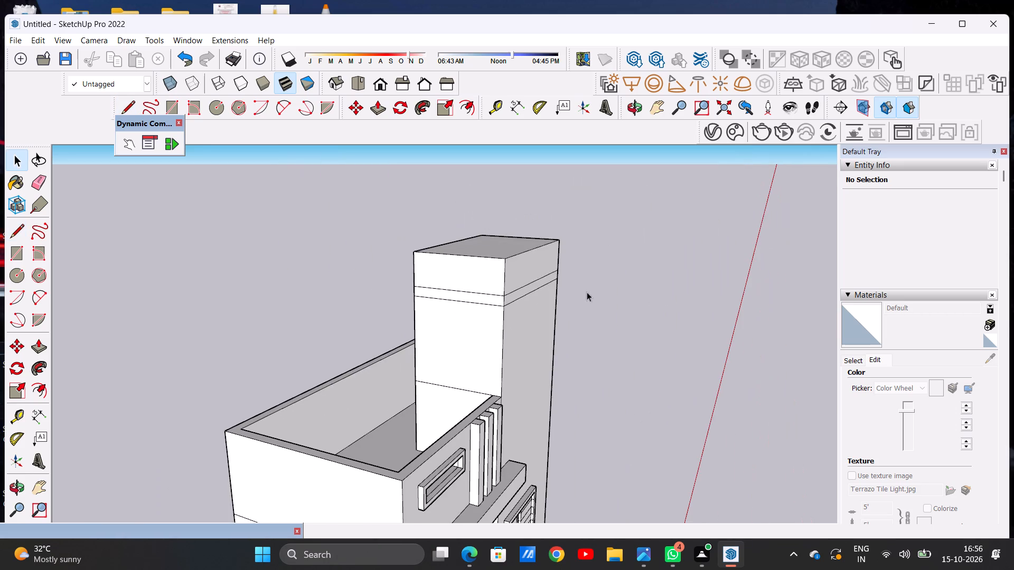
middle_click_drag(587, 292, 133, 302)
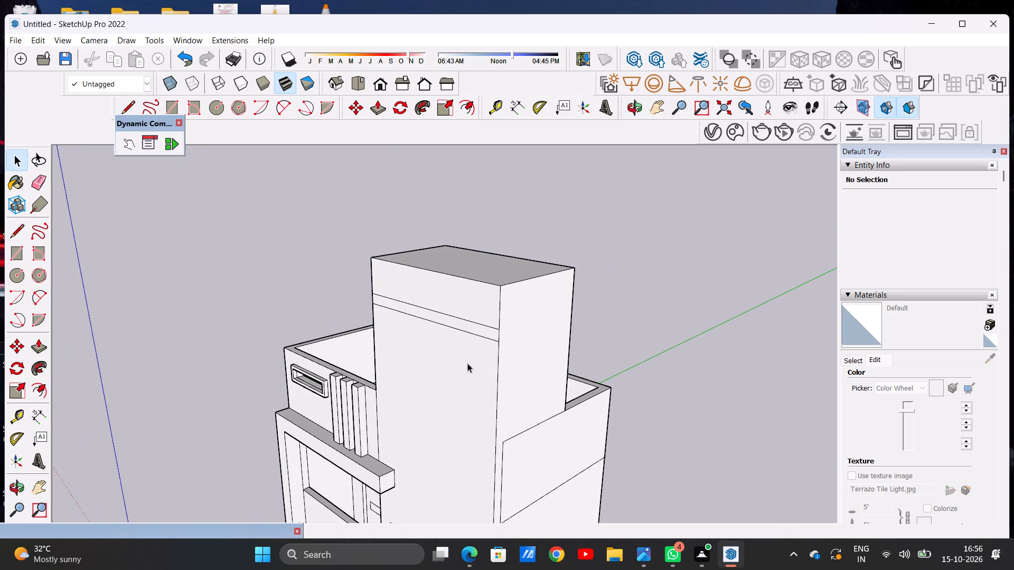
scroll(470, 363, "up", 2)
key("p")
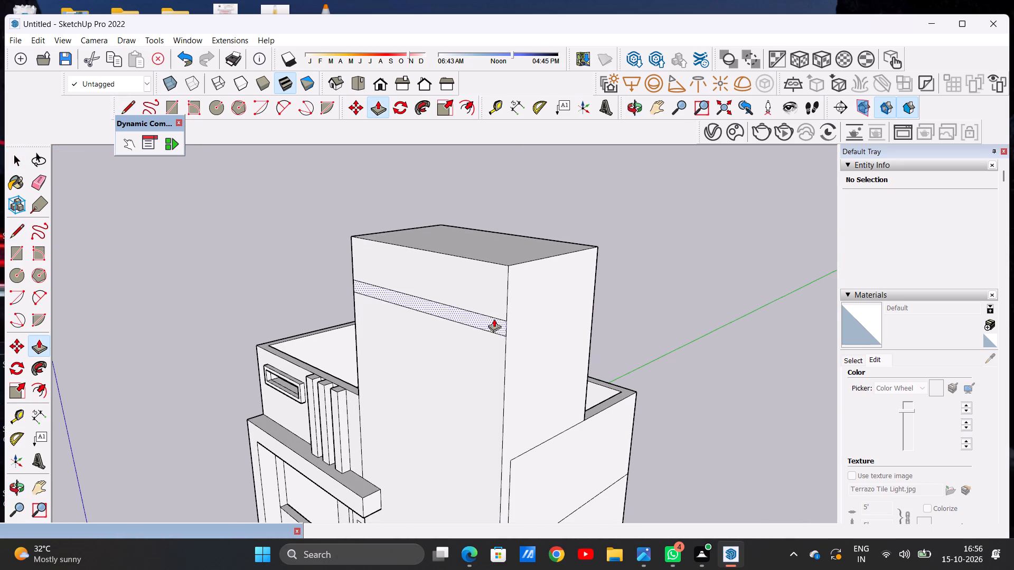
scroll(480, 314, "up", 5)
left_click(504, 326)
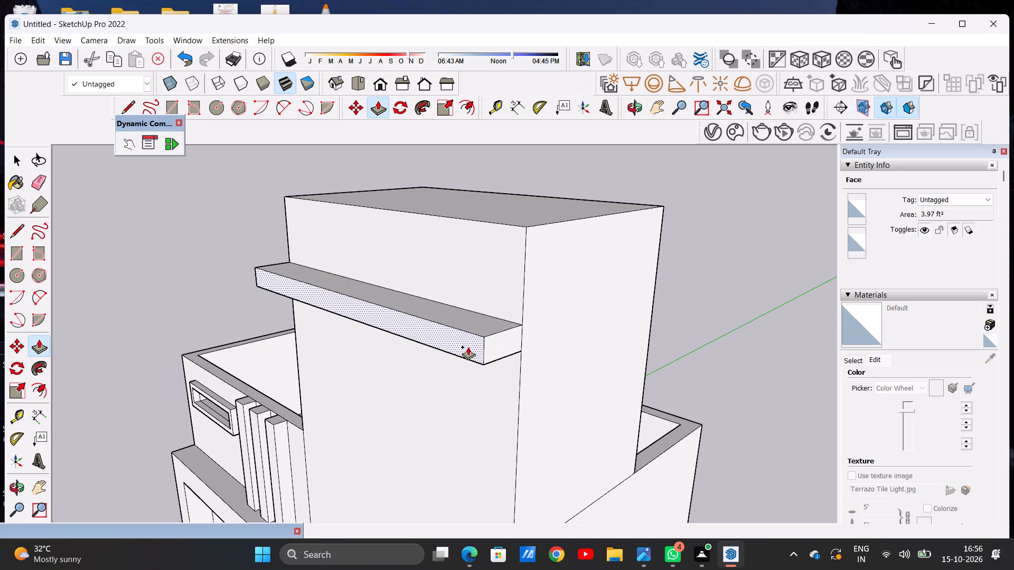
left_click(468, 347)
scroll(497, 348, "down", 8)
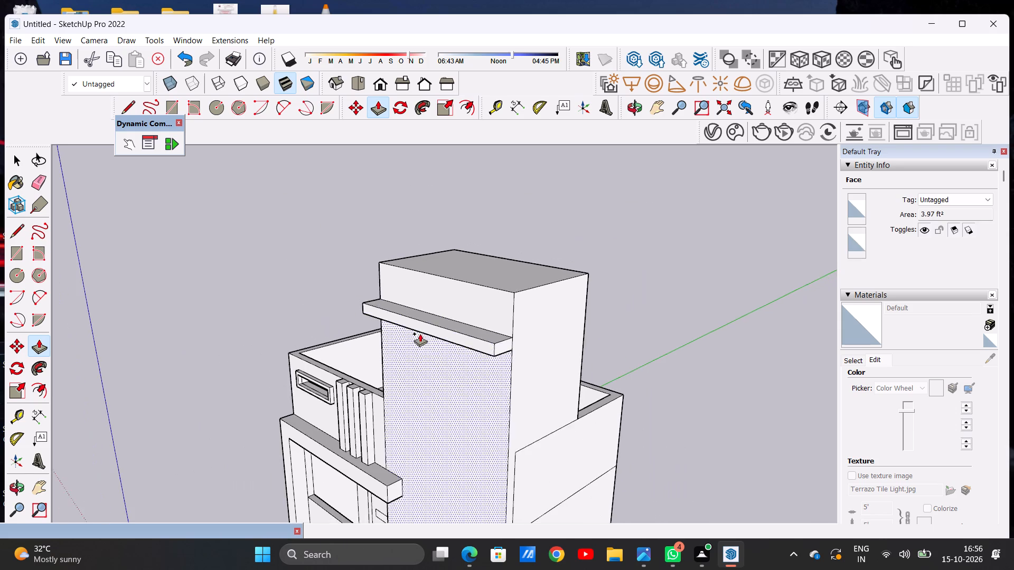
Erase the vertical edge separating the ledge's end from the thin band on the tower's terrace-side face.
middle_click_drag(384, 332, 747, 335)
middle_click_drag(424, 335, 469, 342)
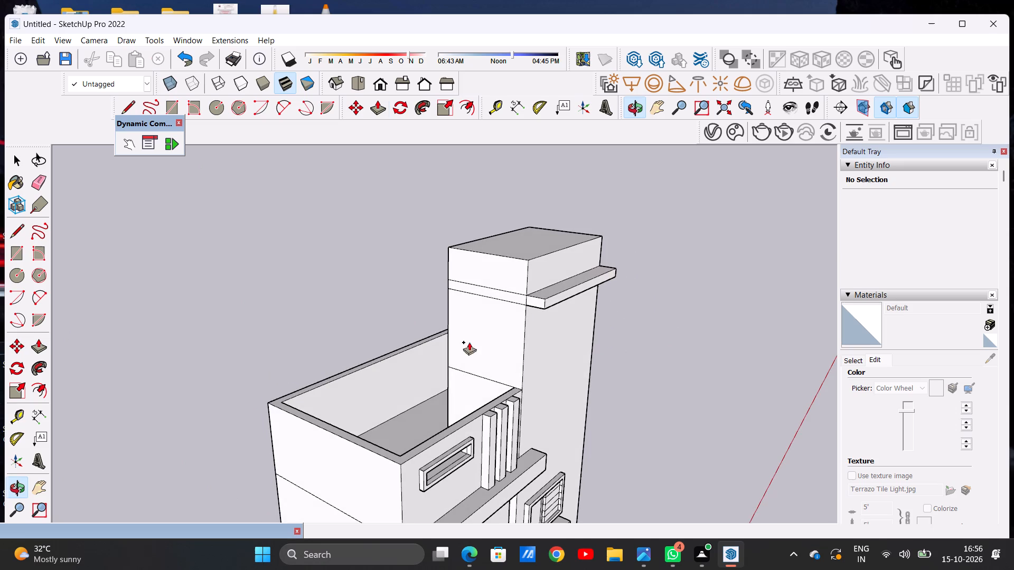
scroll(534, 286, "up", 19)
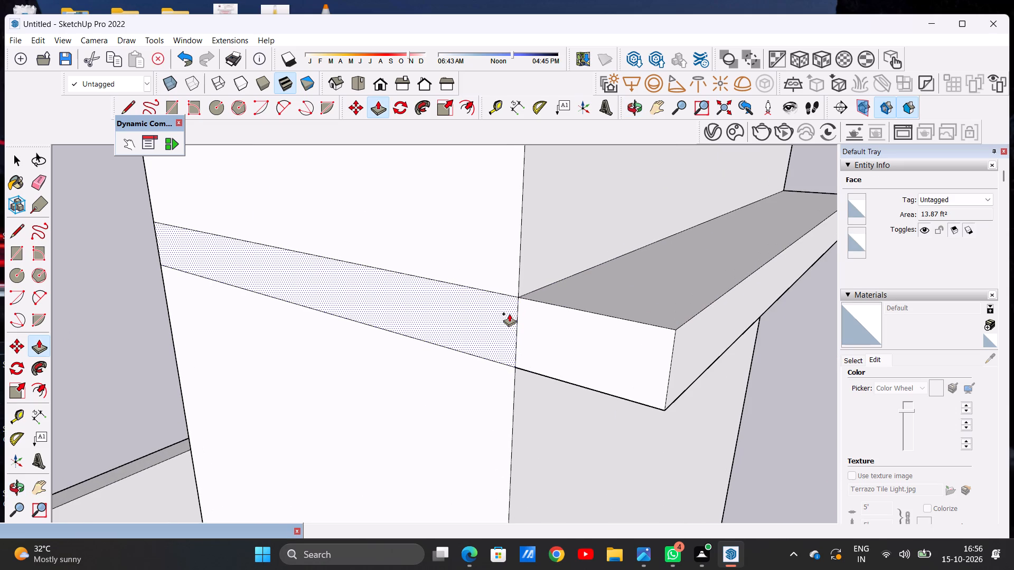
key("space")
type("E")
left_click(517, 334)
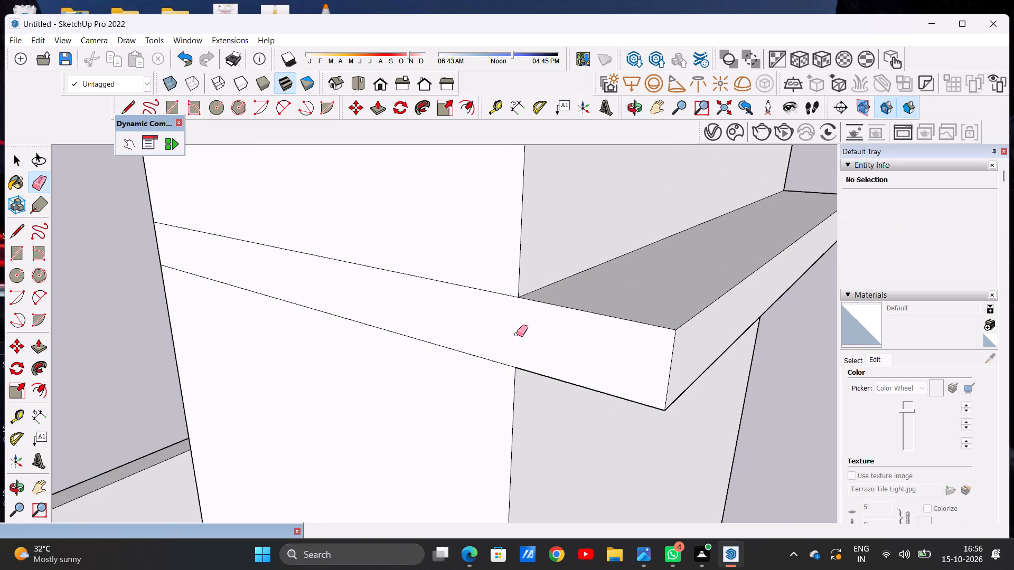
Push/Pull the joined terrace-side band outward so the projecting ledge wraps around the tower's corner.
key("p")
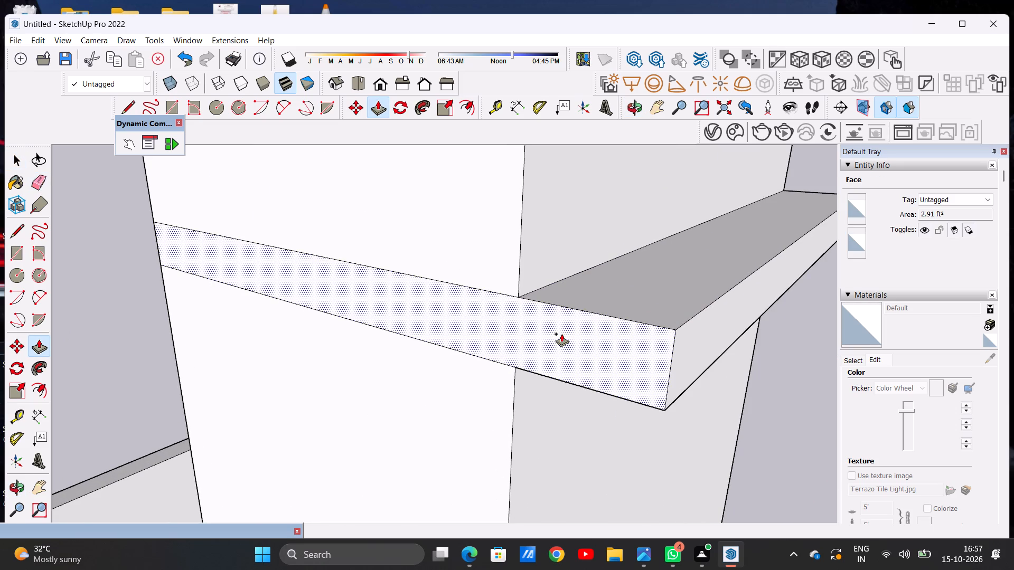
left_click(561, 334)
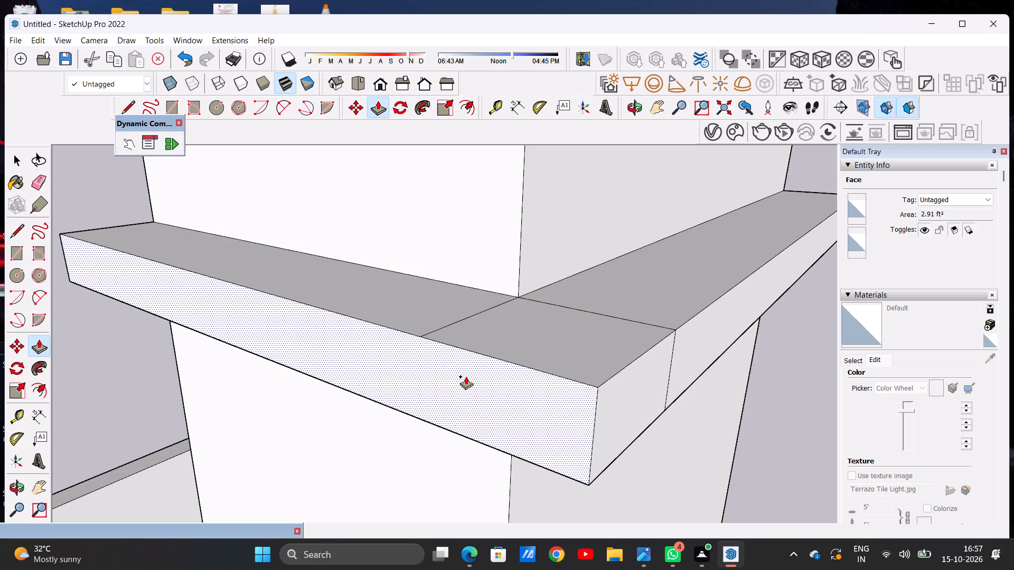
left_click(466, 376)
key("space")
Erase the vertical seam line on the ledge's front face near the terrace-side corner.
scroll(480, 336, "down", 16)
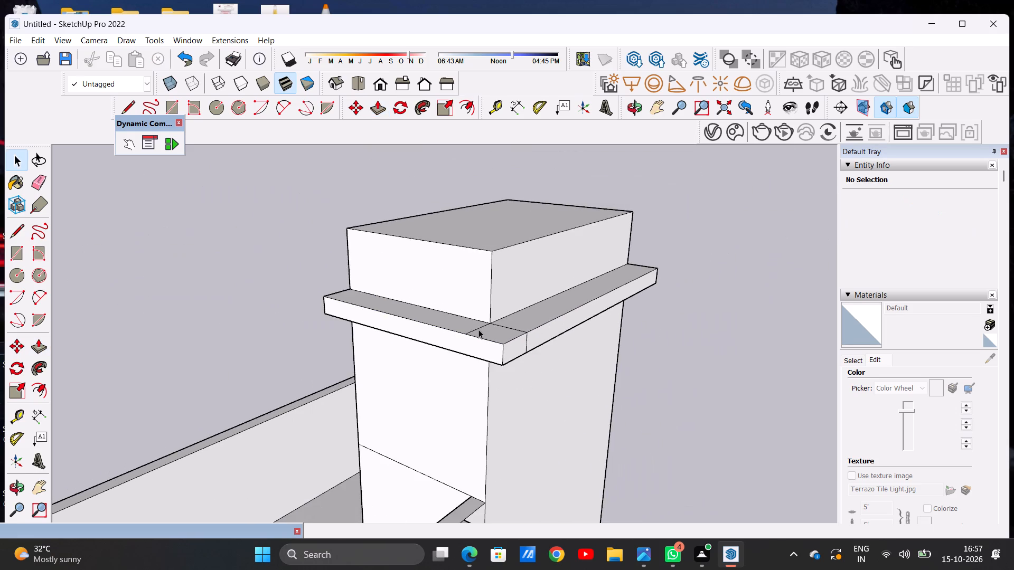
middle_click_drag(485, 376, 309, 309)
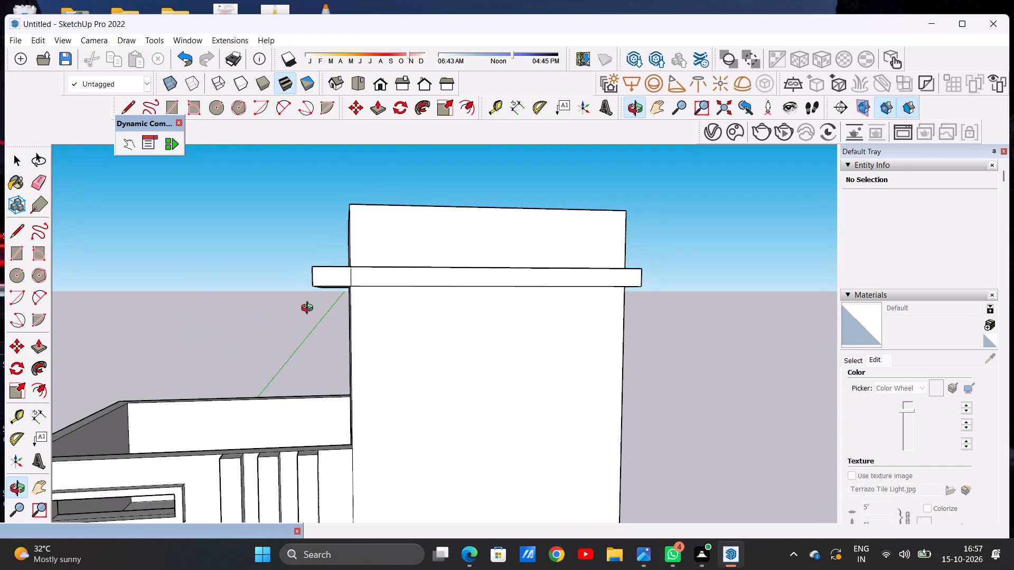
middle_click_drag(309, 309, 430, 309)
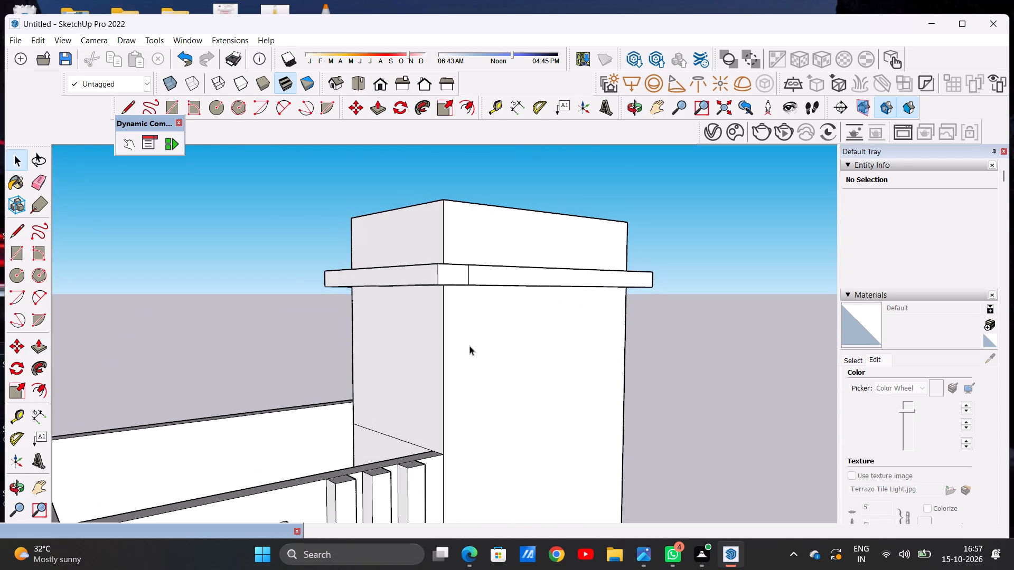
scroll(475, 366, "down", 1)
scroll(433, 329, "up", 6)
middle_click_drag(433, 301, 405, 333)
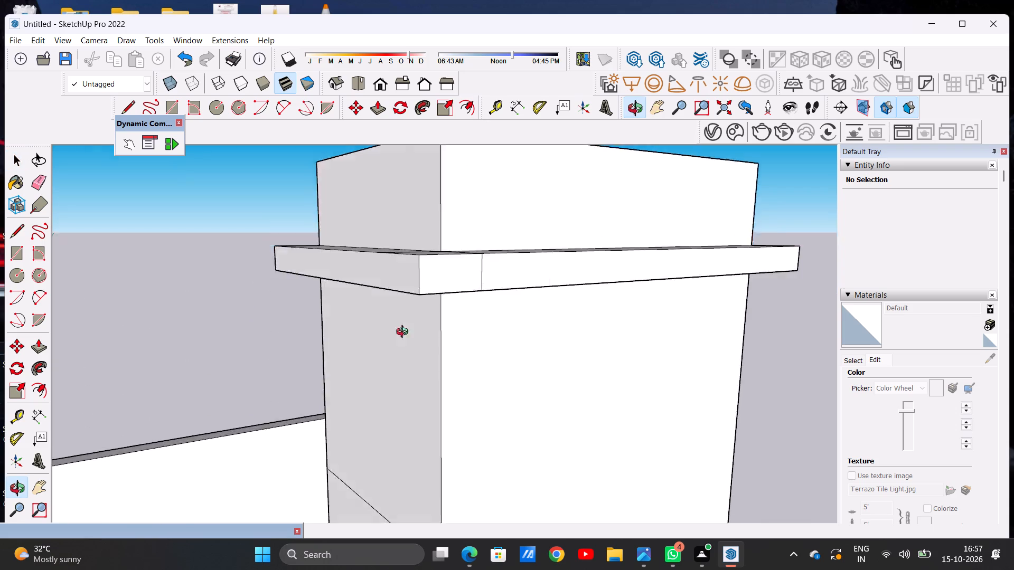
middle_click_drag(405, 333, 349, 407)
scroll(388, 373, "up", 5)
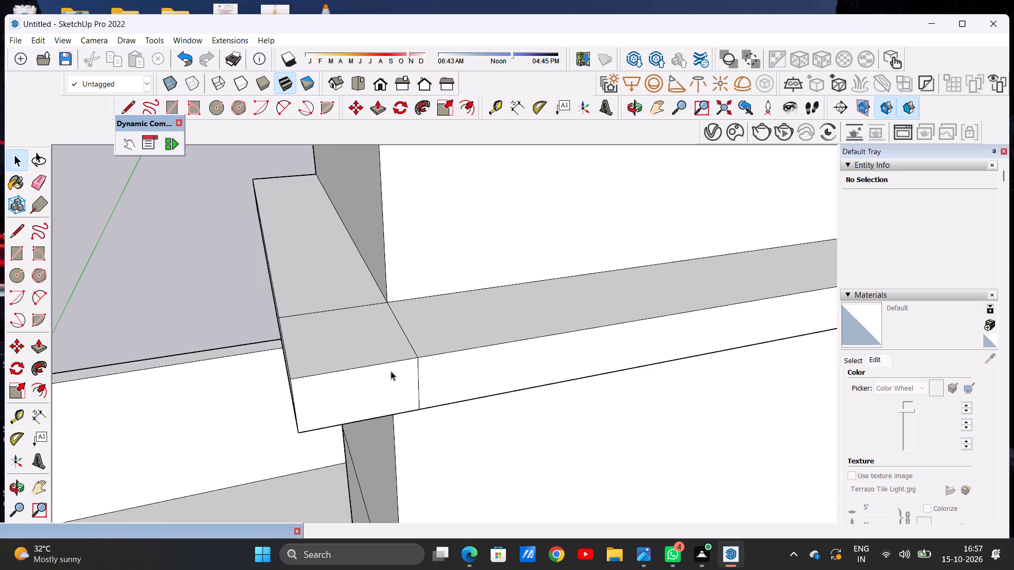
scroll(572, 322, "down", 12)
middle_click_drag(503, 378, 494, 351)
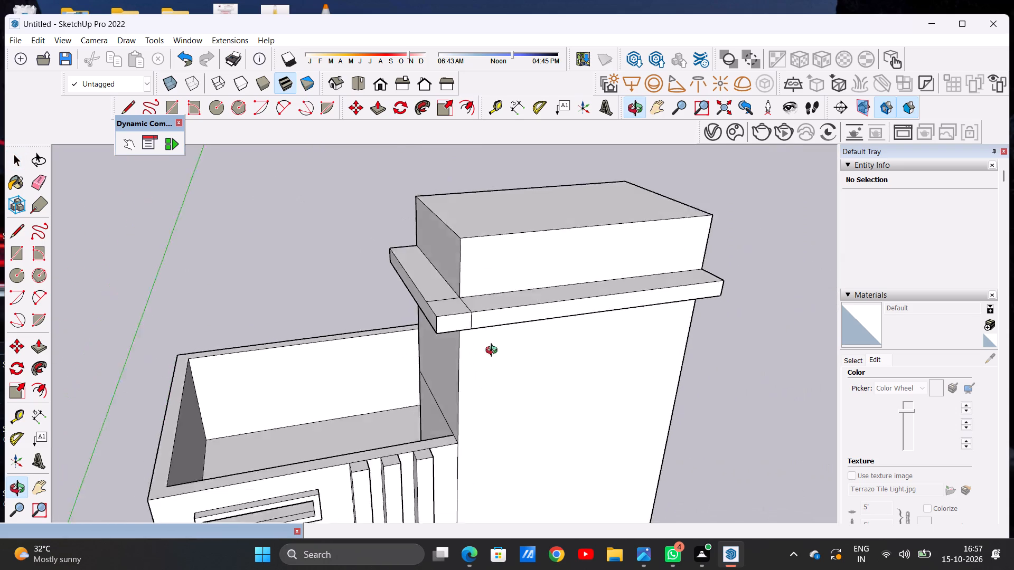
middle_click_drag(494, 351, 505, 336)
scroll(470, 283, "up", 3)
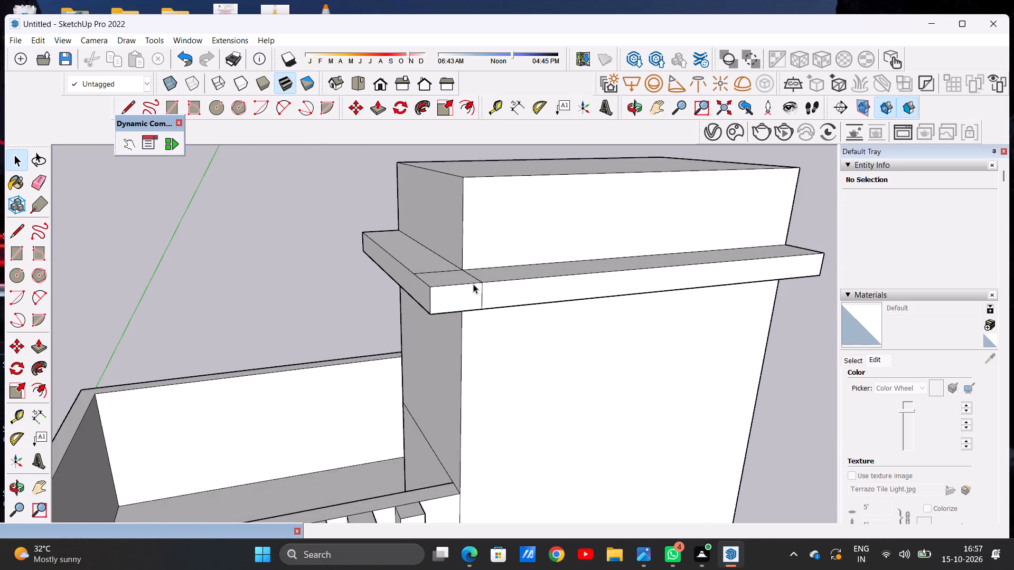
scroll(473, 284, "up", 5)
key("e")
scroll(489, 305, "up", 6)
left_click_drag(472, 290, 490, 286)
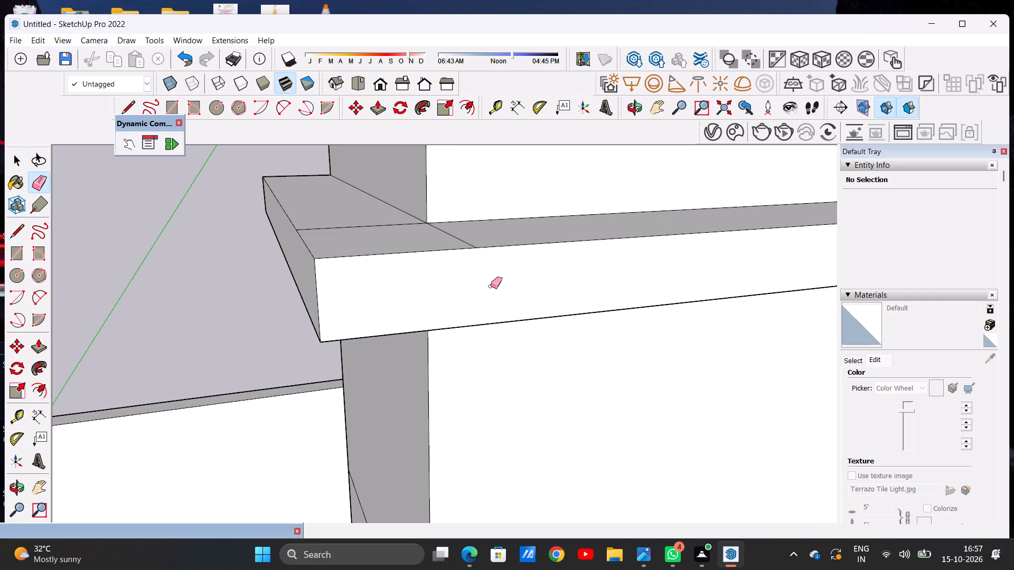
Erase the two seam lines crossing the ledge's top surface at the wrapped corner.
scroll(491, 288, "down", 6)
middle_click_drag(450, 258, 452, 382)
scroll(472, 350, "up", 4)
left_click_drag(454, 345, 473, 340)
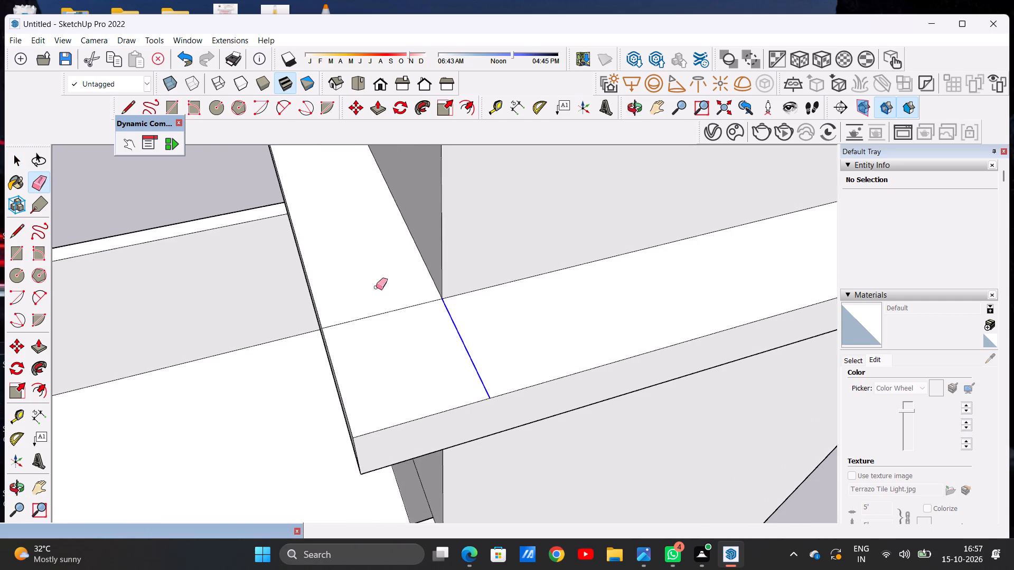
left_click_drag(376, 290, 382, 328)
left_click_drag(395, 305, 395, 326)
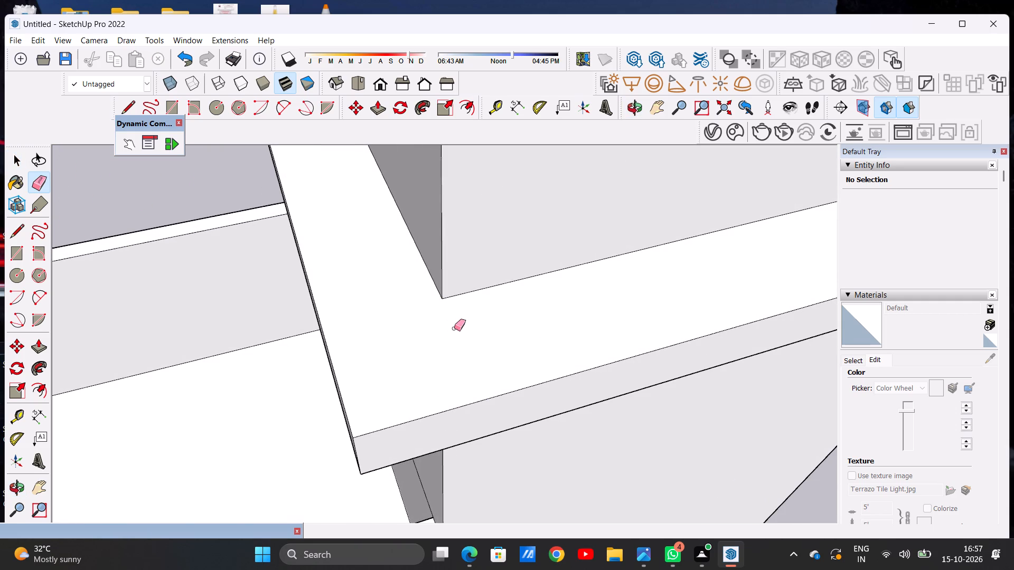
Erase the two seam lines on the underside of the ledge at the same tower corner.
scroll(495, 313, "down", 9)
middle_click_drag(449, 376, 515, 224)
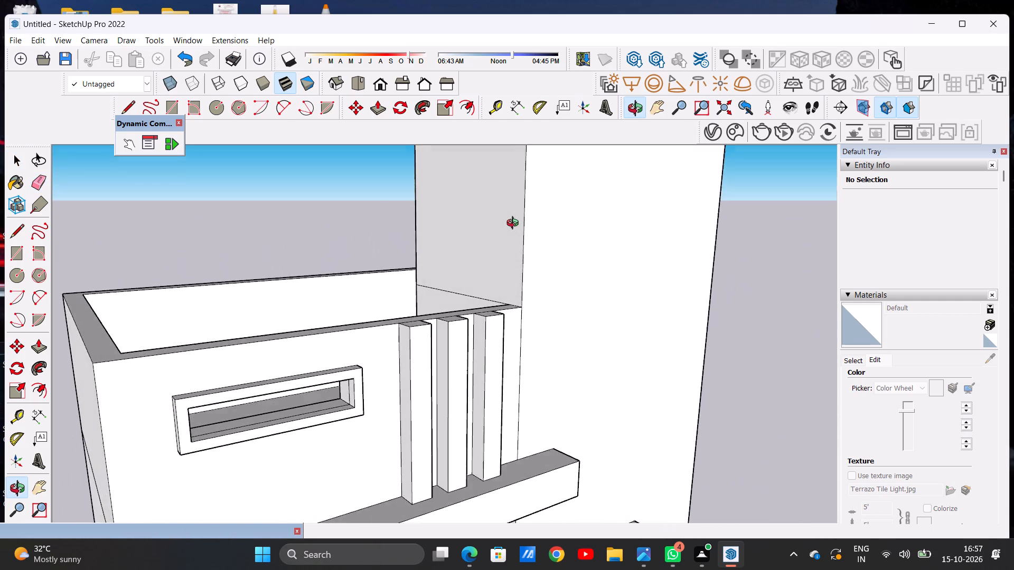
middle_click_drag(515, 224, 489, 347)
scroll(489, 355, "down", 12)
middle_click_drag(485, 362, 553, 227)
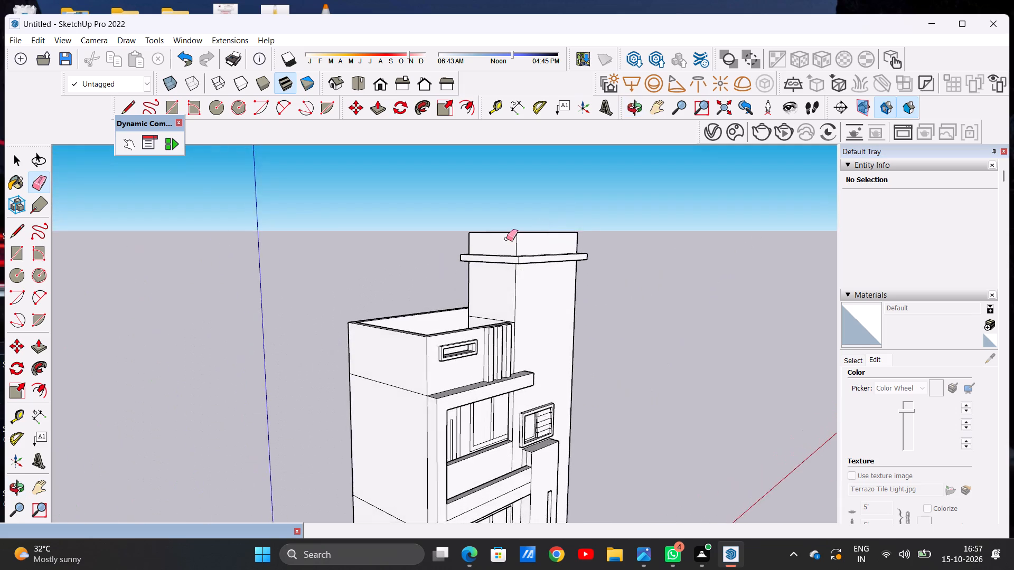
scroll(506, 239, "up", 12)
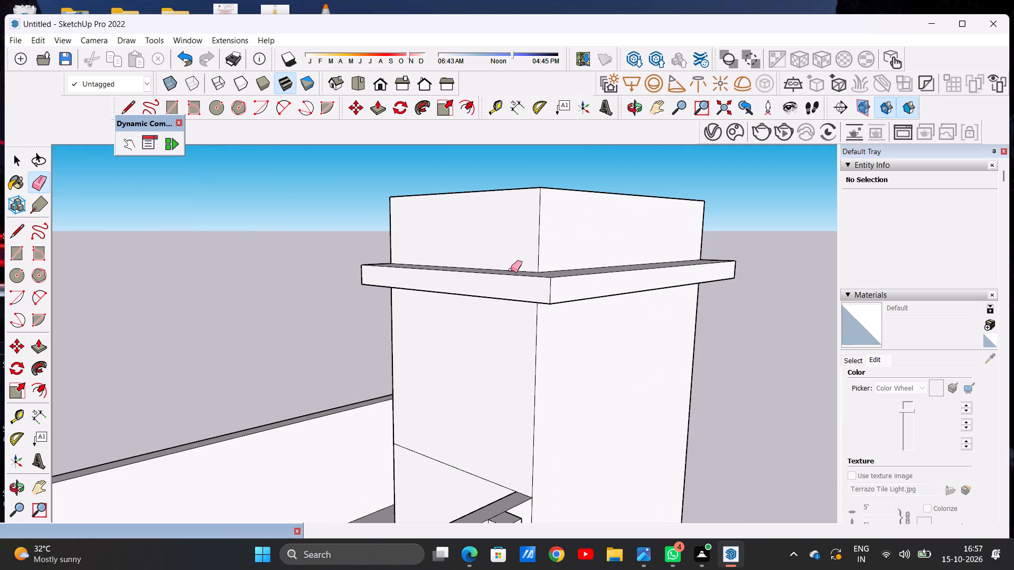
scroll(532, 261, "down", 2)
middle_click_drag(512, 300, 535, 210)
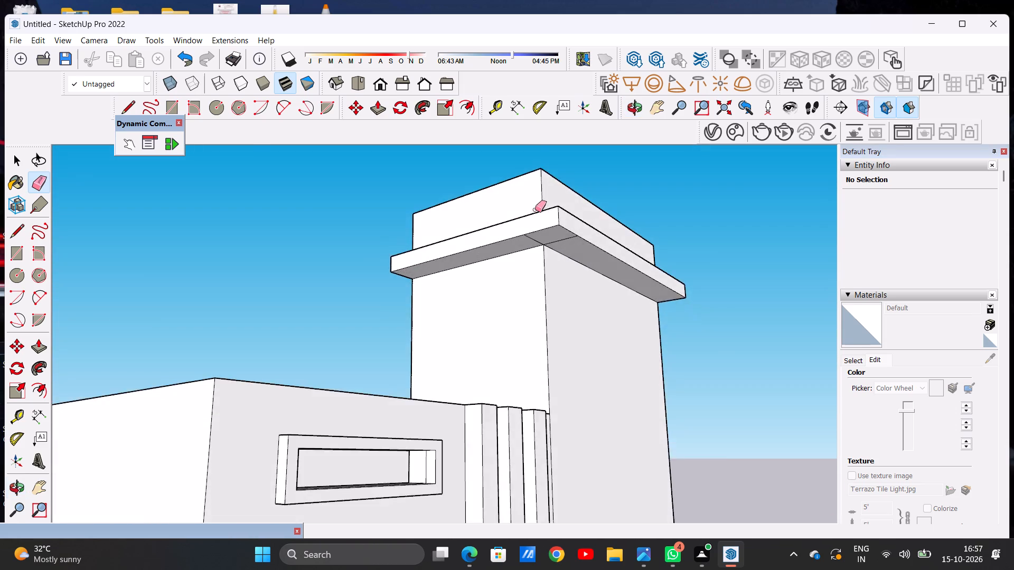
scroll(537, 234, "up", 17)
left_click_drag(561, 233, 571, 240)
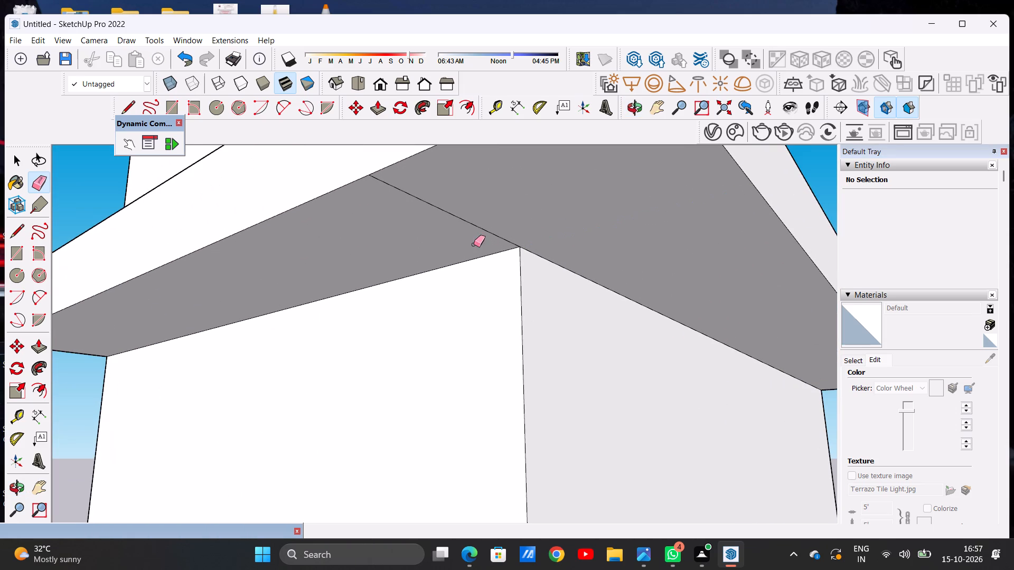
left_click_drag(474, 244, 513, 217)
key("space")
Examine the wrapped ledge and the tower's top from the front, both sides, above and below.
scroll(493, 269, "down", 8)
scroll(508, 279, "up", 1)
scroll(509, 281, "down", 6)
middle_click_drag(574, 267, 495, 321)
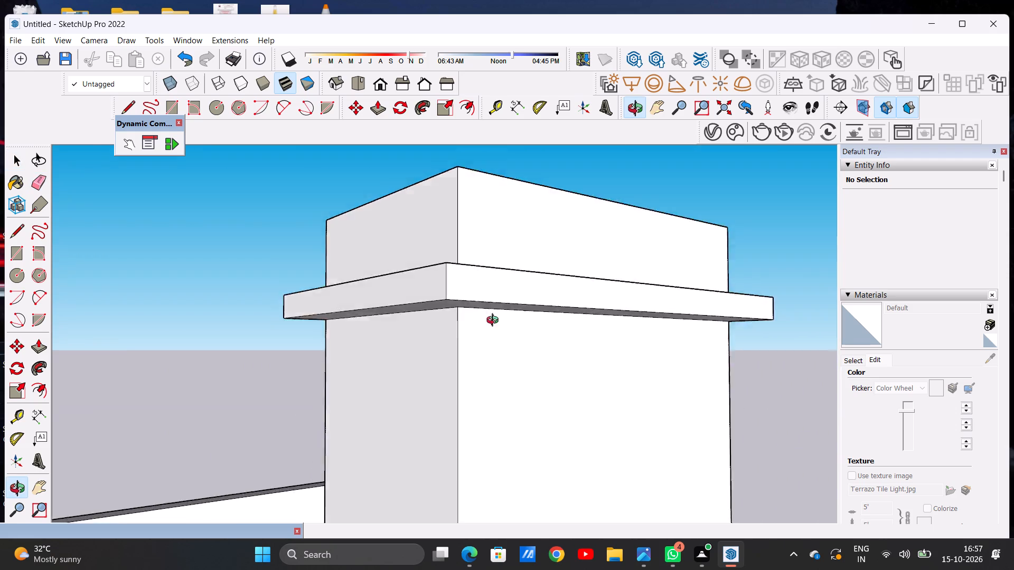
middle_click_drag(495, 321, 374, 353)
scroll(419, 329, "down", 20)
scroll(419, 329, "down", 7)
scroll(561, 344, "up", 6)
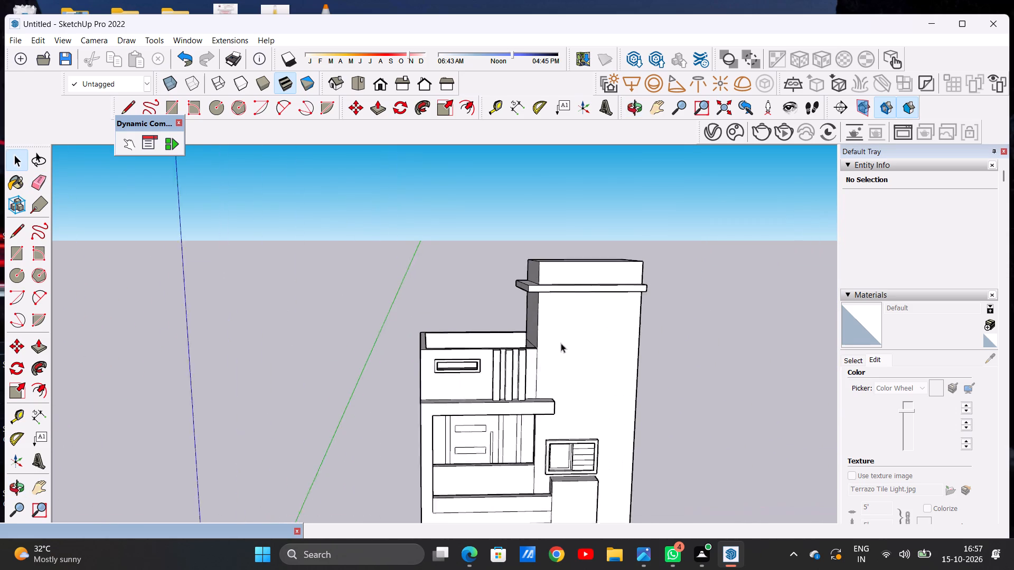
scroll(561, 343, "up", 3)
middle_click_drag(586, 334, 530, 338)
scroll(557, 306, "up", 1)
scroll(558, 305, "down", 1)
scroll(558, 305, "up", 1)
middle_click_drag(586, 318, 585, 229)
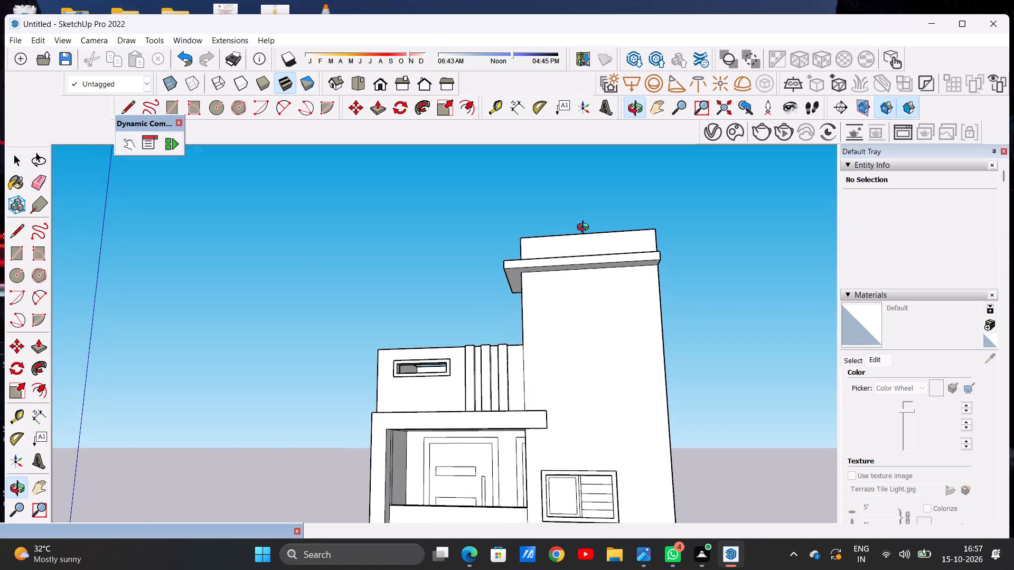
middle_click_drag(585, 229, 585, 224)
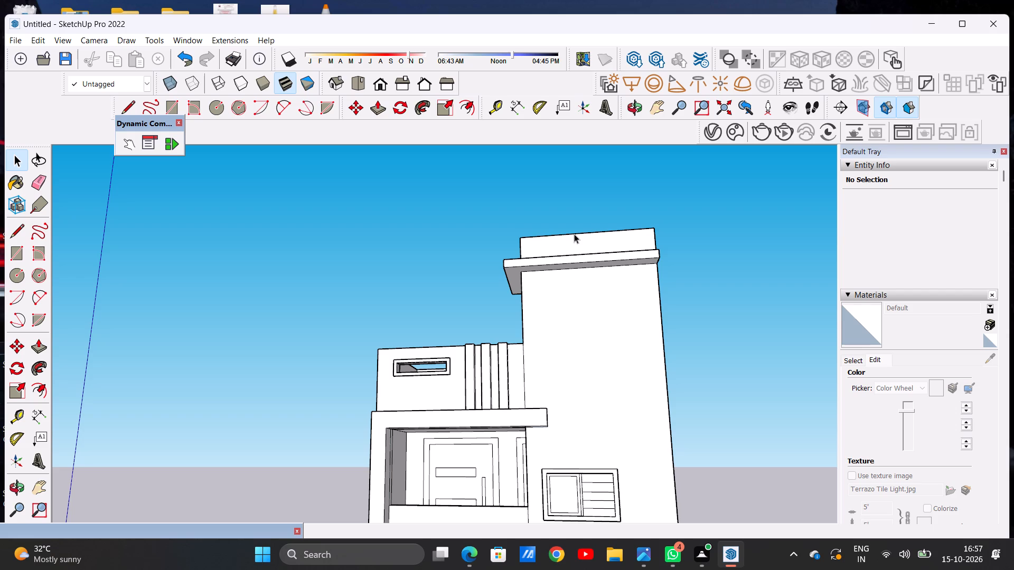
scroll(581, 239, "down", 6)
scroll(583, 252, "up", 8)
middle_click_drag(617, 245, 486, 335)
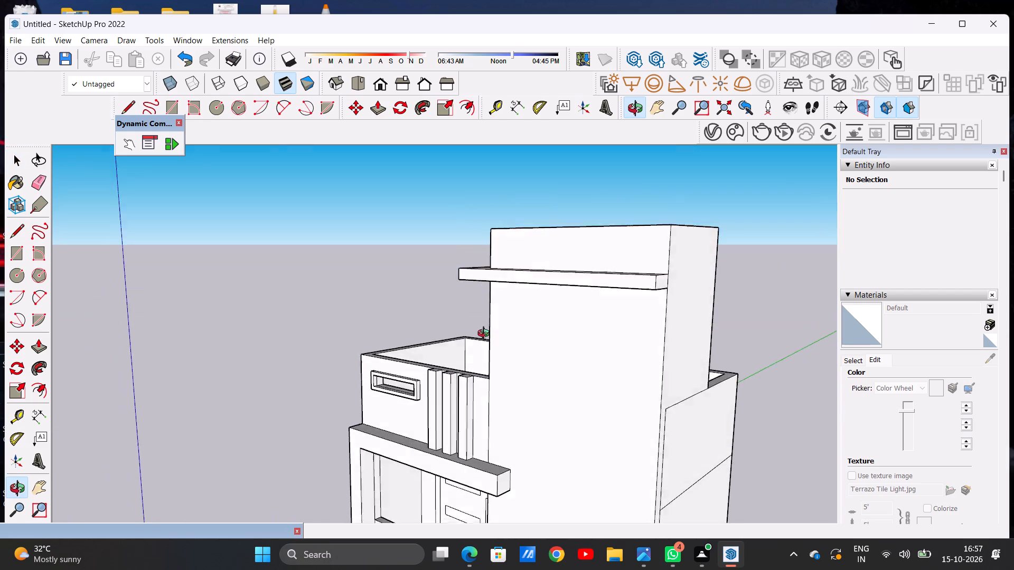
middle_click_drag(486, 335, 476, 358)
scroll(572, 317, "up", 7)
middle_click_drag(675, 305, 510, 357)
scroll(561, 312, "down", 4)
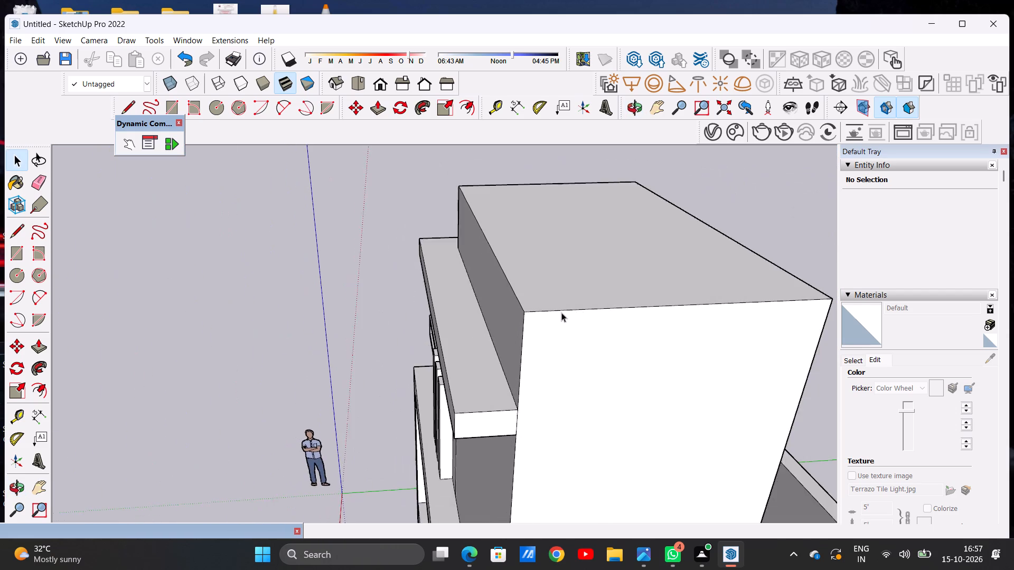
scroll(561, 312, "down", 7)
middle_click_drag(497, 333, 666, 331)
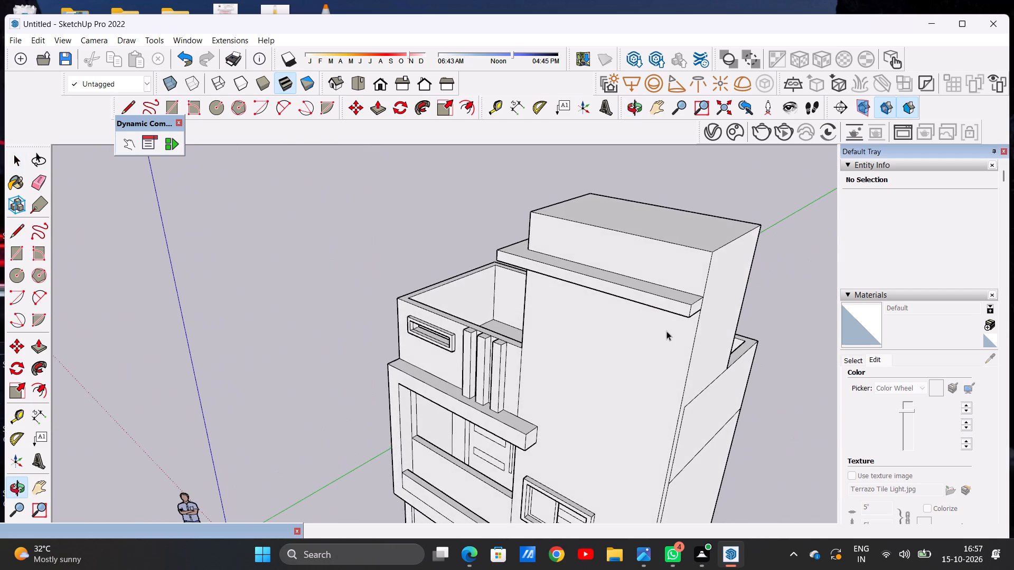
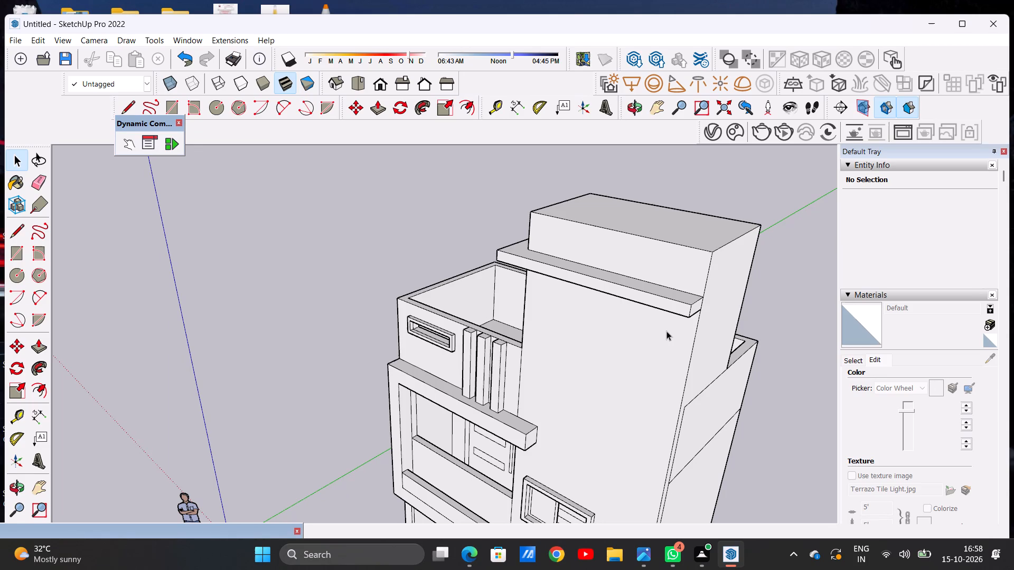
Examine the building's front facade from several angles, focusing on the upper tower and its projecting top slab.
scroll(562, 336, "down", 5)
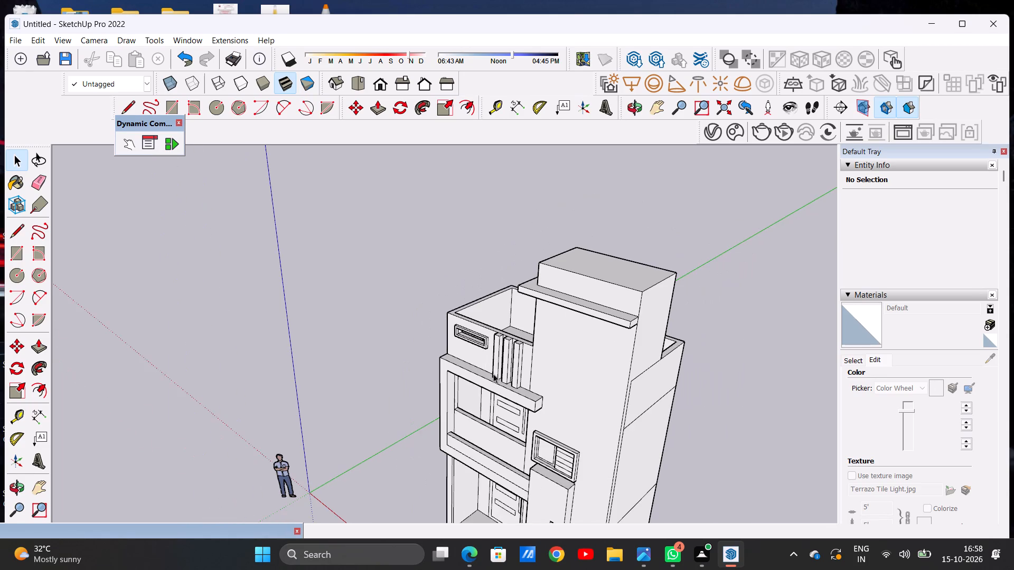
middle_click_drag(493, 363, 670, 283)
scroll(568, 271, "up", 6)
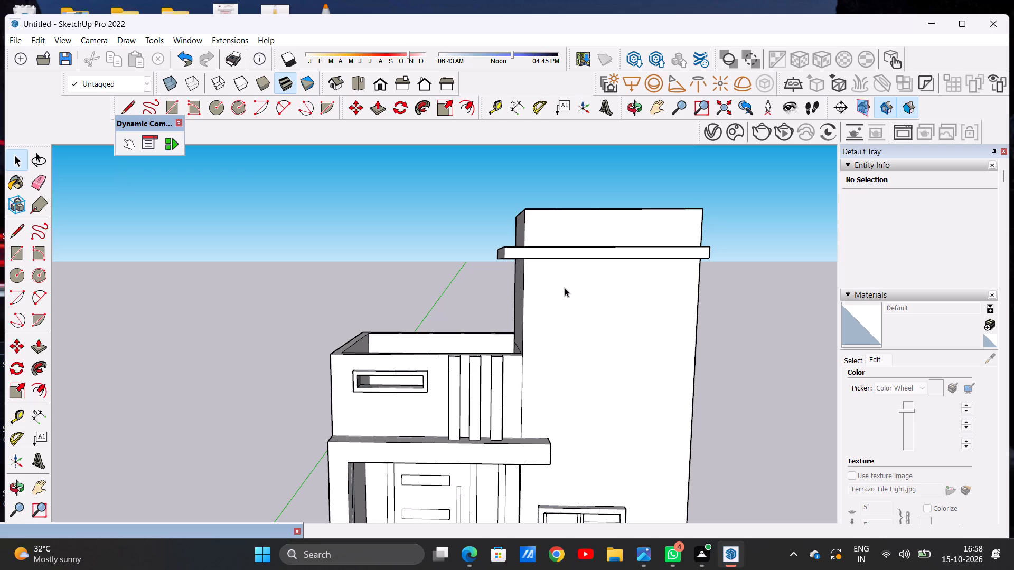
scroll(404, 360, "down", 10)
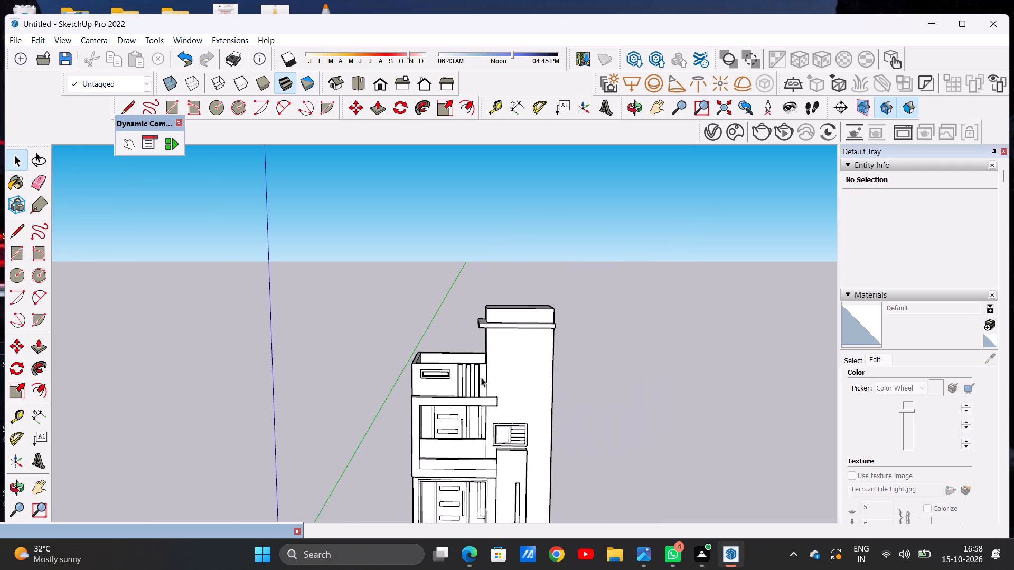
middle_click_drag(522, 382, 503, 371)
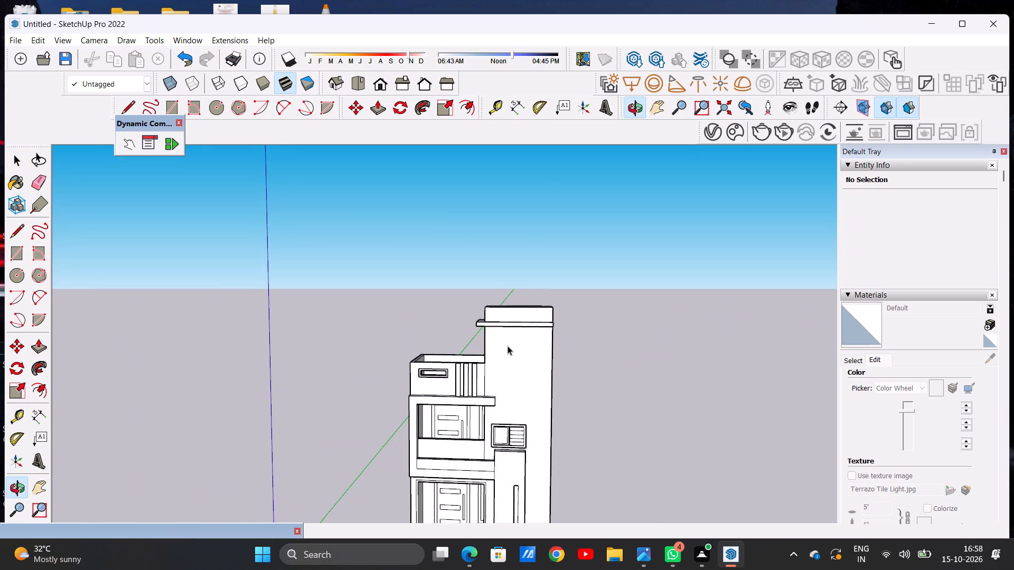
scroll(509, 339, "up", 8)
middle_click_drag(498, 349, 504, 265)
scroll(497, 277, "up", 2)
scroll(497, 277, "down", 1)
scroll(497, 277, "up", 3)
middle_click_drag(425, 317, 438, 307)
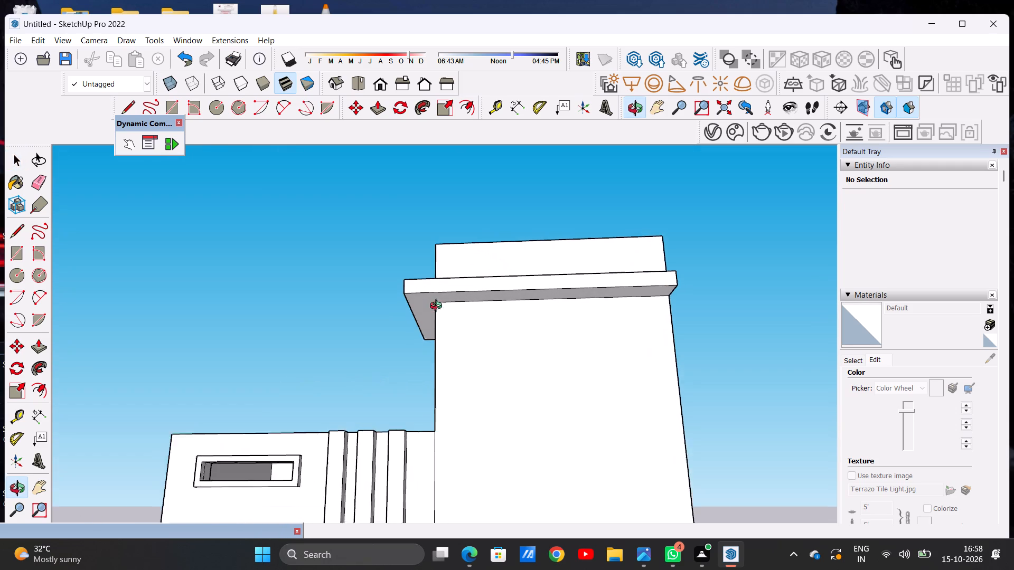
middle_click_drag(438, 307, 448, 410)
scroll(465, 410, "down", 8)
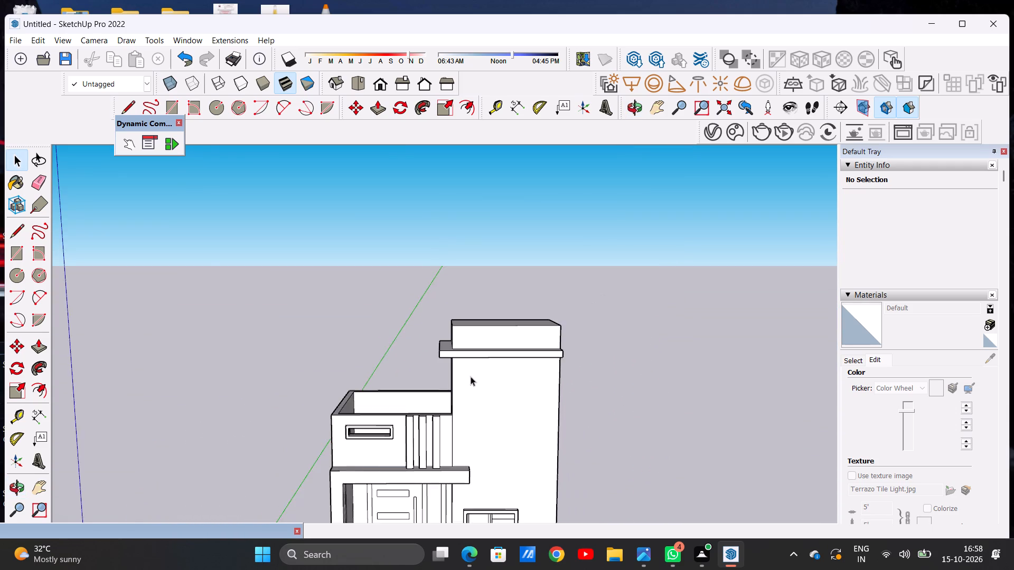
scroll(471, 376, "down", 16)
scroll(466, 470, "up", 7)
scroll(480, 399, "up", 8)
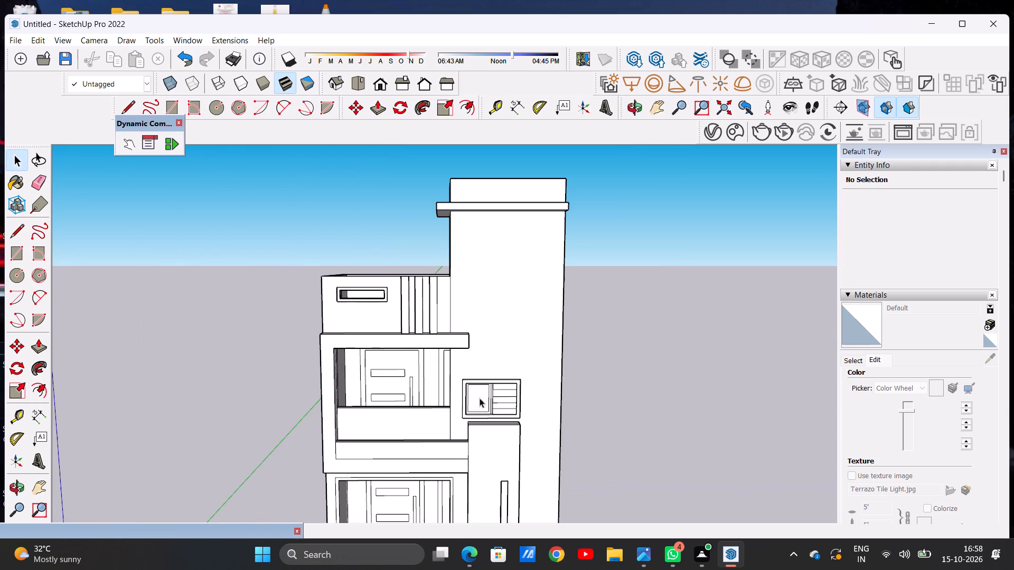
middle_click_drag(523, 309, 467, 340)
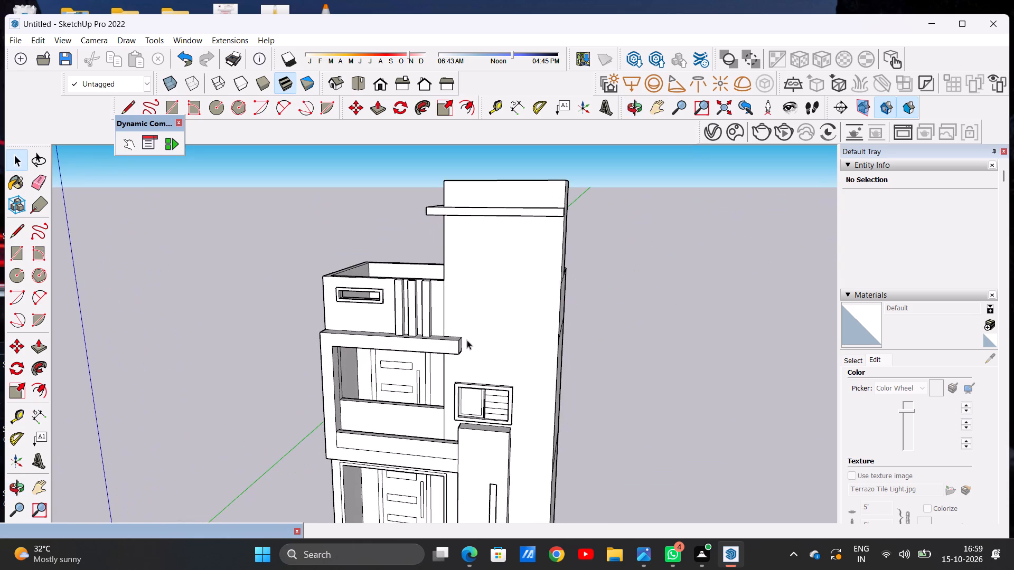
scroll(467, 340, "down", 5)
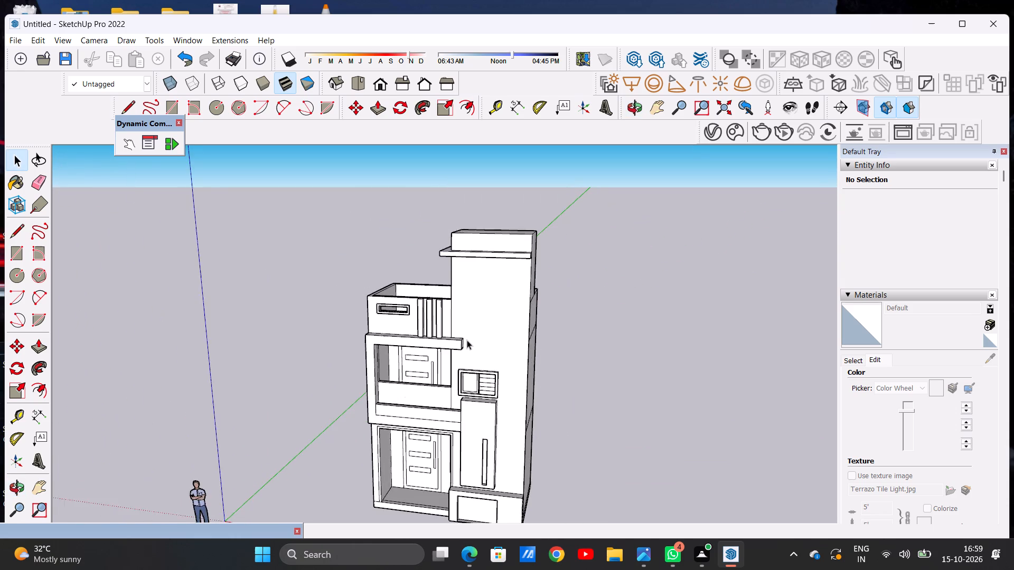
scroll(435, 263, "up", 5)
middle_click_drag(374, 339, 455, 326)
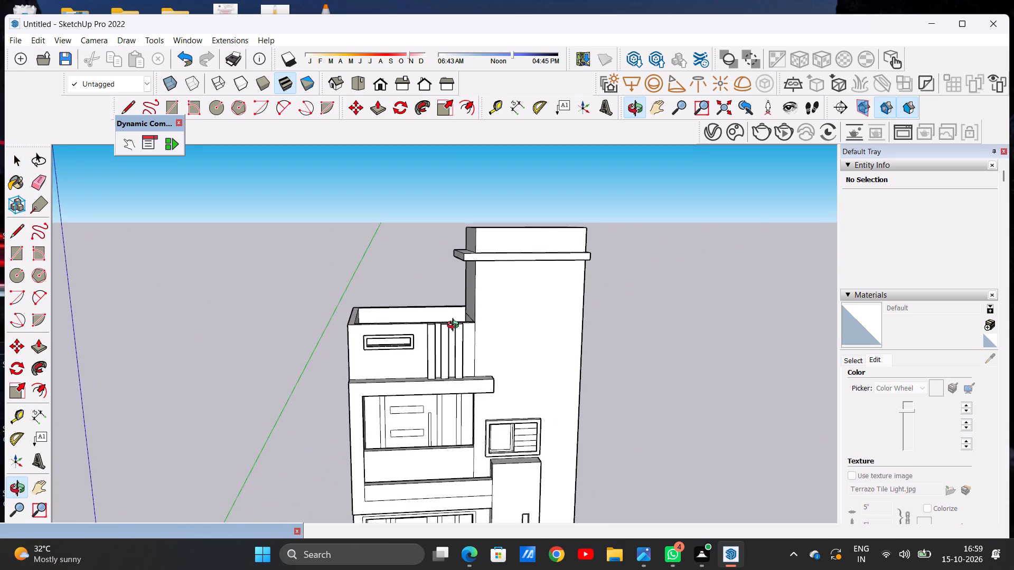
middle_click_drag(455, 326, 419, 309)
scroll(506, 294, "up", 2)
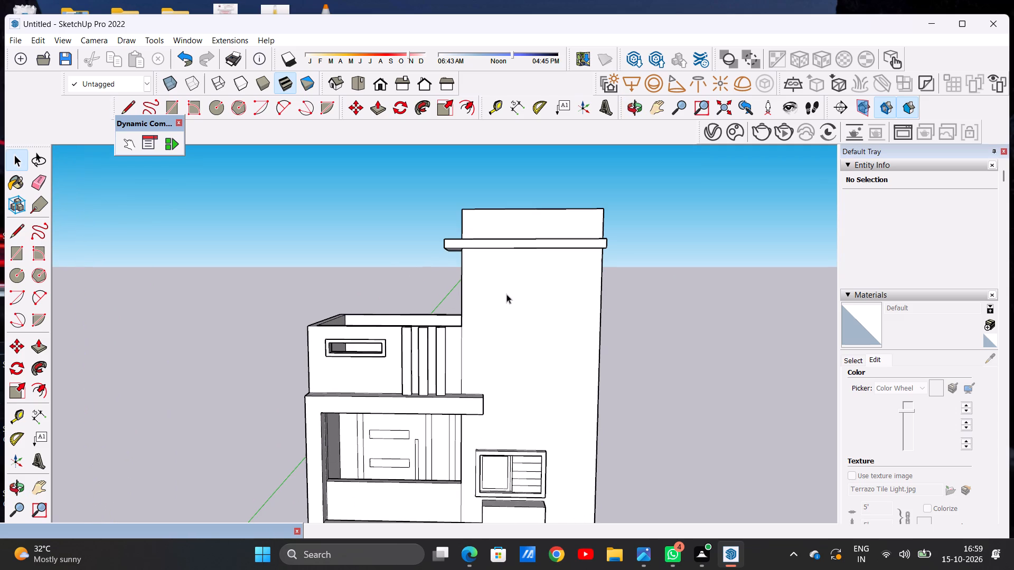
scroll(506, 294, "up", 1)
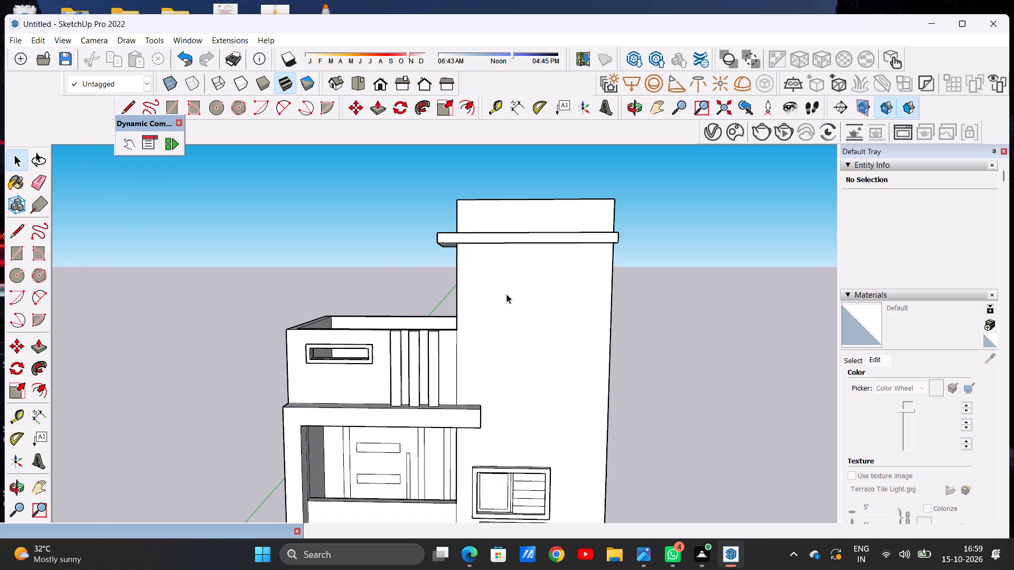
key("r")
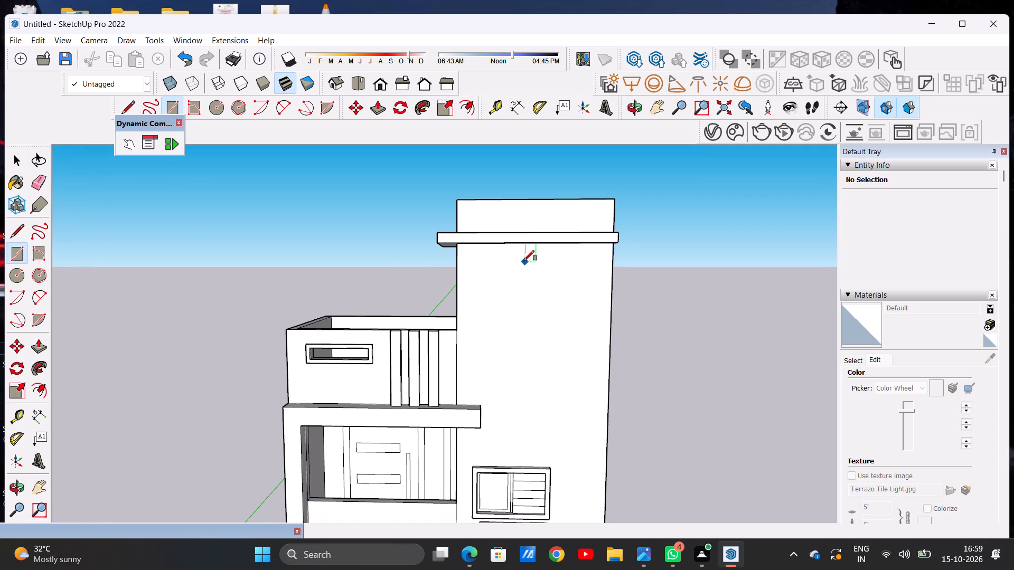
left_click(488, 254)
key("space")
Draw a vertical line on the tower's front face, from the base ledge beside the projecting panel up to the underside of the top slab.
scroll(516, 282, "down", 14)
scroll(524, 367, "up", 7)
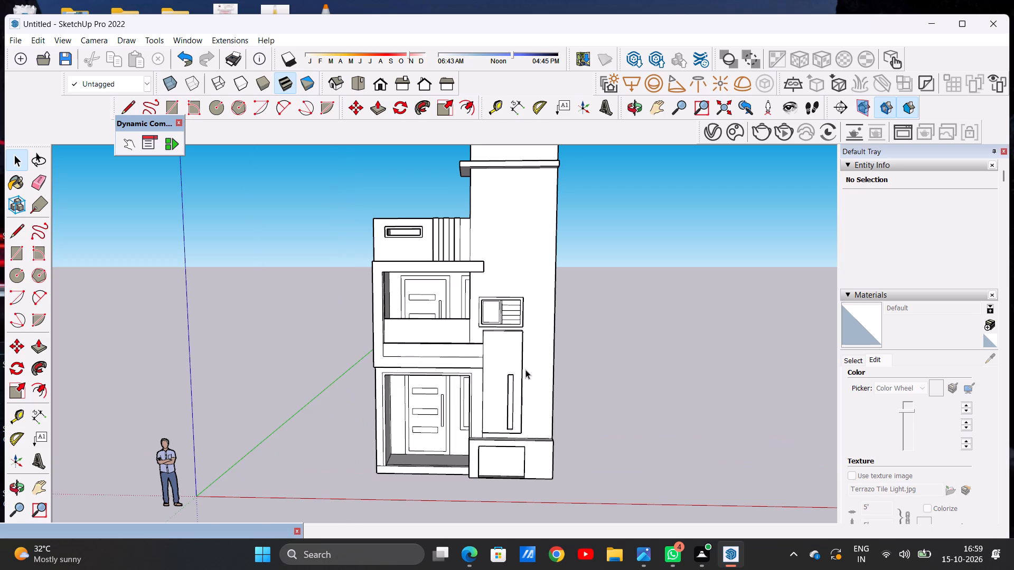
key("l")
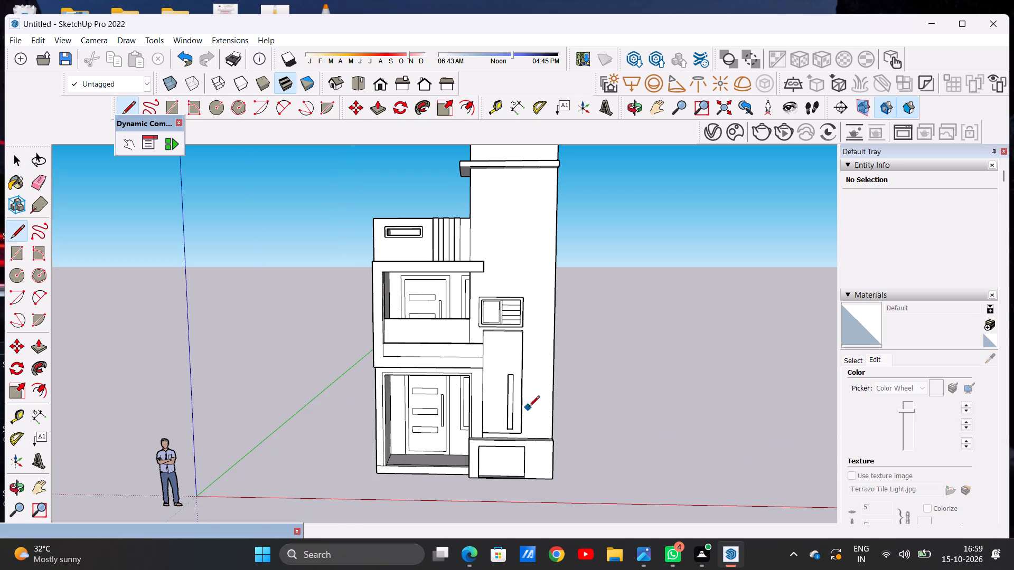
middle_click_drag(529, 407, 452, 470)
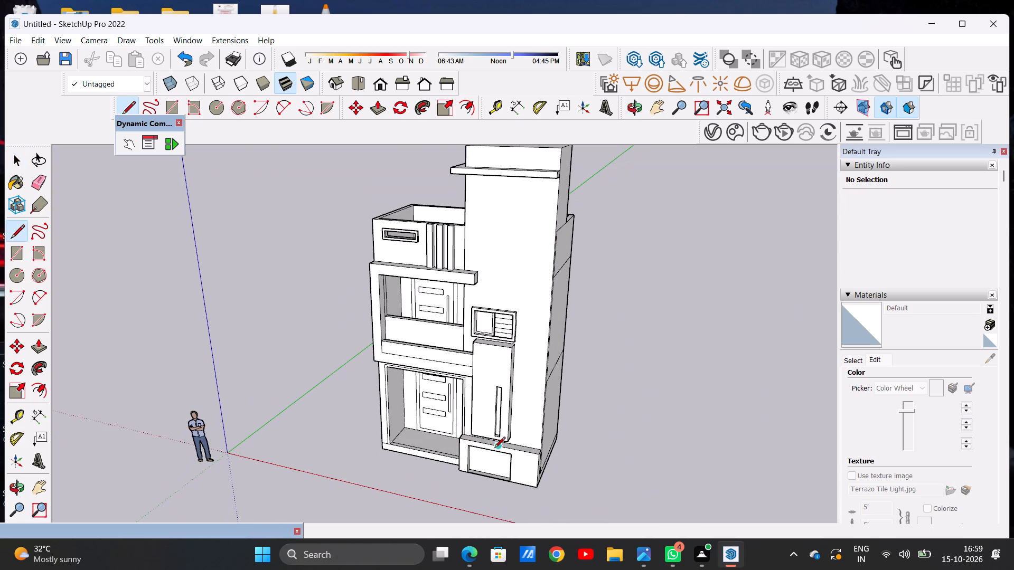
scroll(528, 444, "up", 8)
scroll(518, 433, "down", 1)
scroll(518, 433, "up", 9)
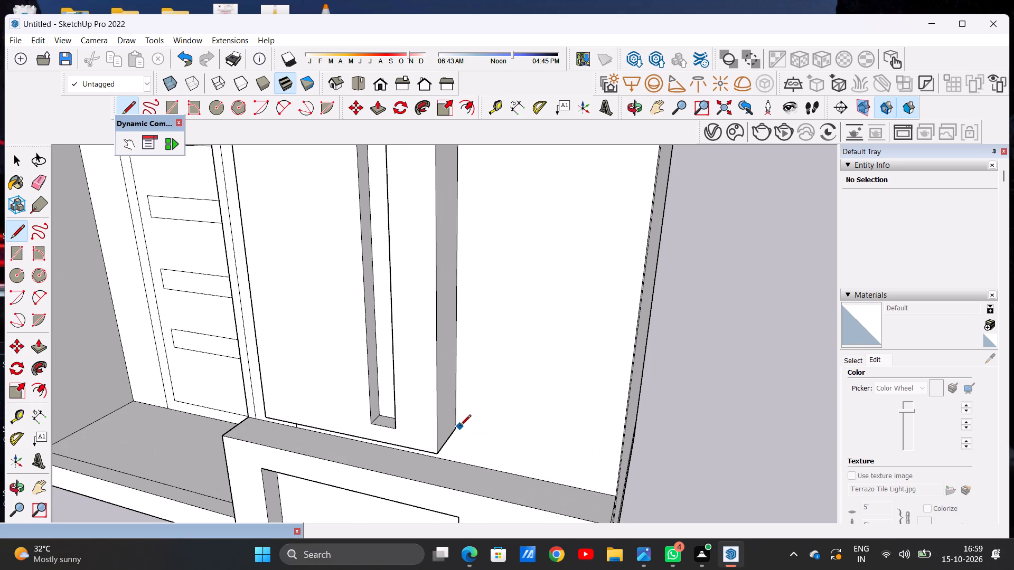
left_click(462, 466)
scroll(468, 356, "down", 20)
scroll(468, 356, "down", 4)
scroll(470, 251, "up", 3)
scroll(470, 251, "down", 1)
scroll(470, 251, "up", 3)
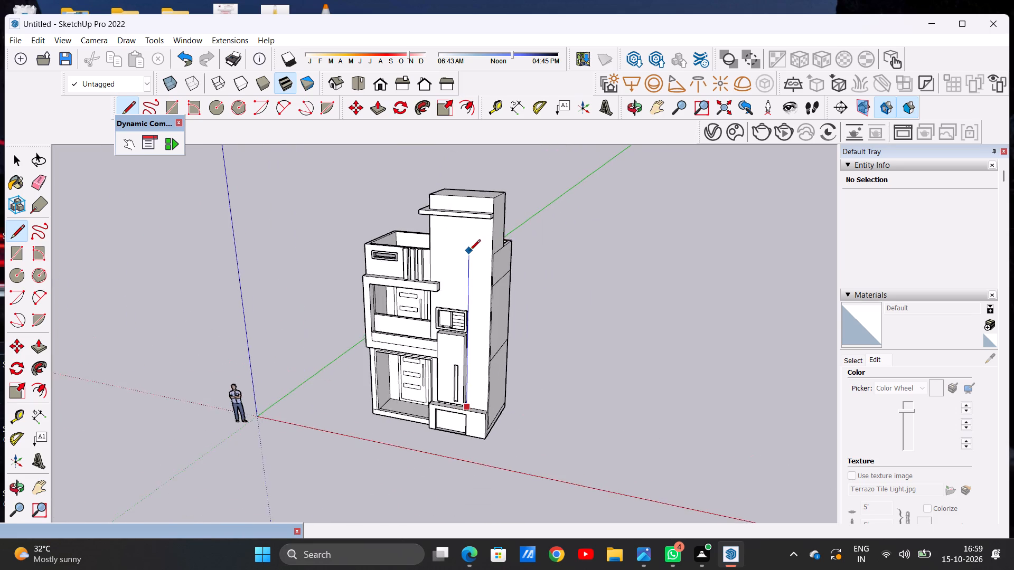
scroll(470, 251, "up", 7)
scroll(470, 208, "down", 1)
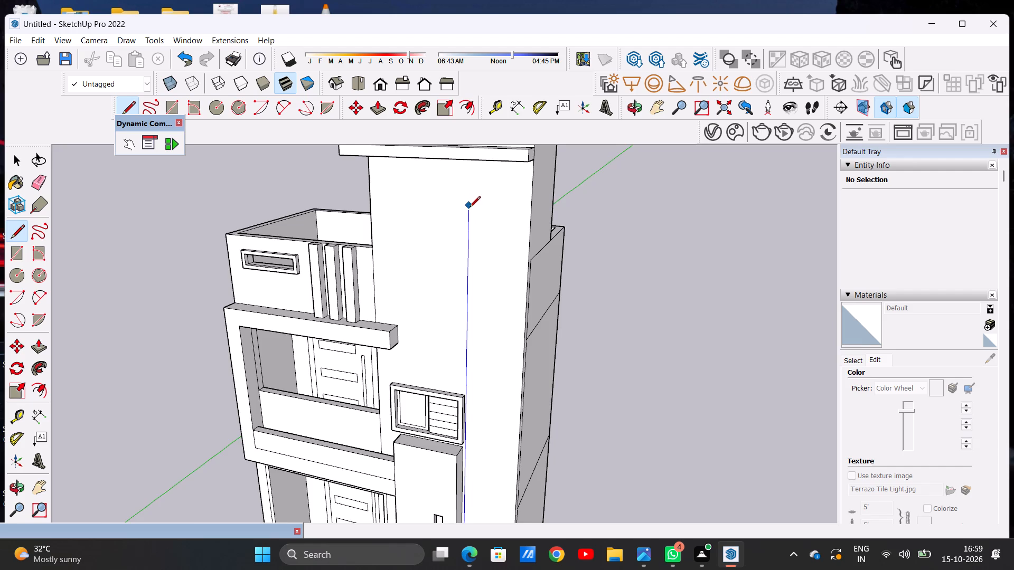
scroll(470, 208, "down", 3)
middle_click_drag(473, 213, 485, 144)
scroll(471, 146, "up", 12)
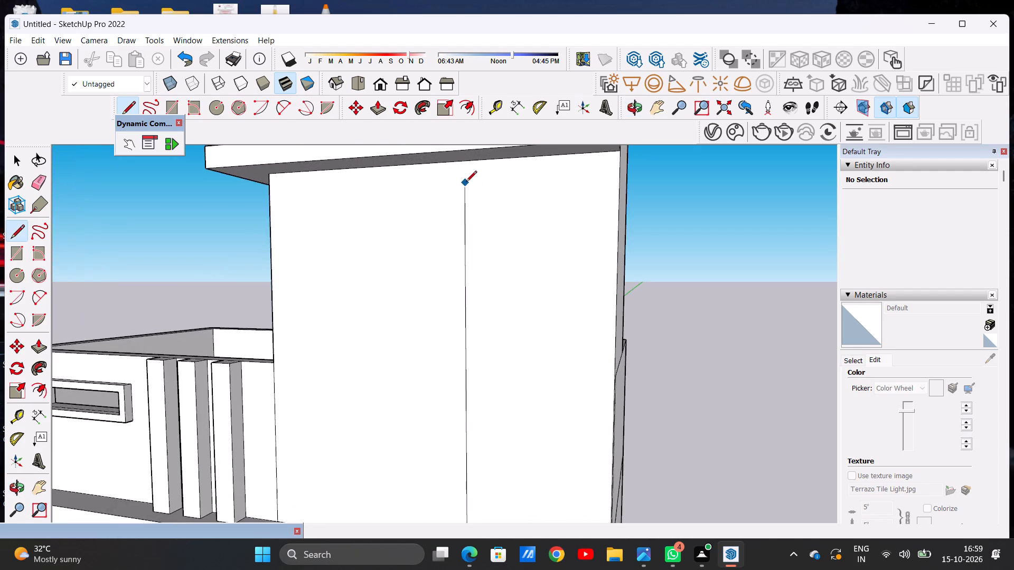
middle_click_drag(466, 183, 482, 148)
scroll(454, 198, "down", 11)
scroll(476, 203, "up", 10)
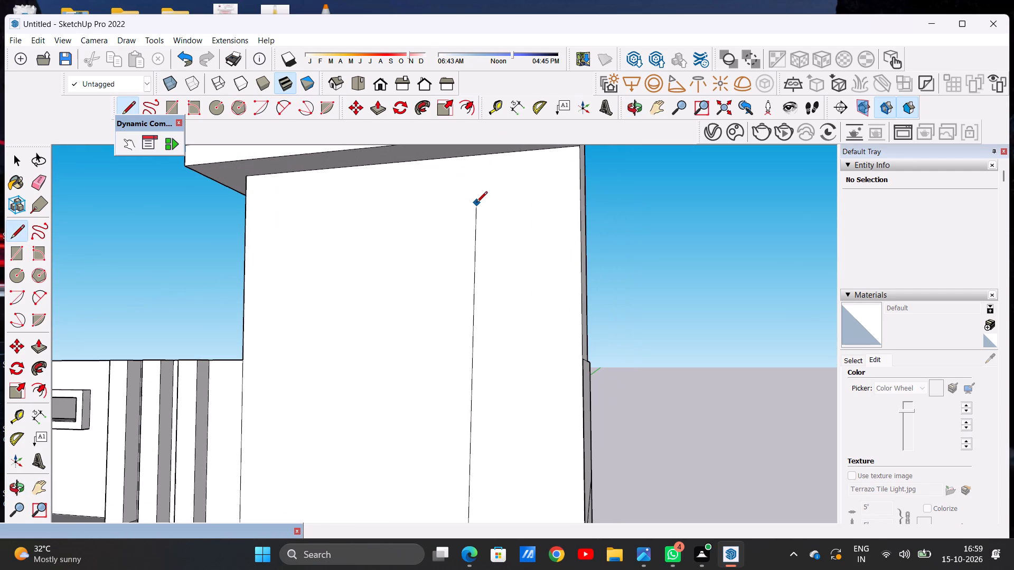
left_click(454, 156)
key("space")
scroll(462, 262, "down", 13)
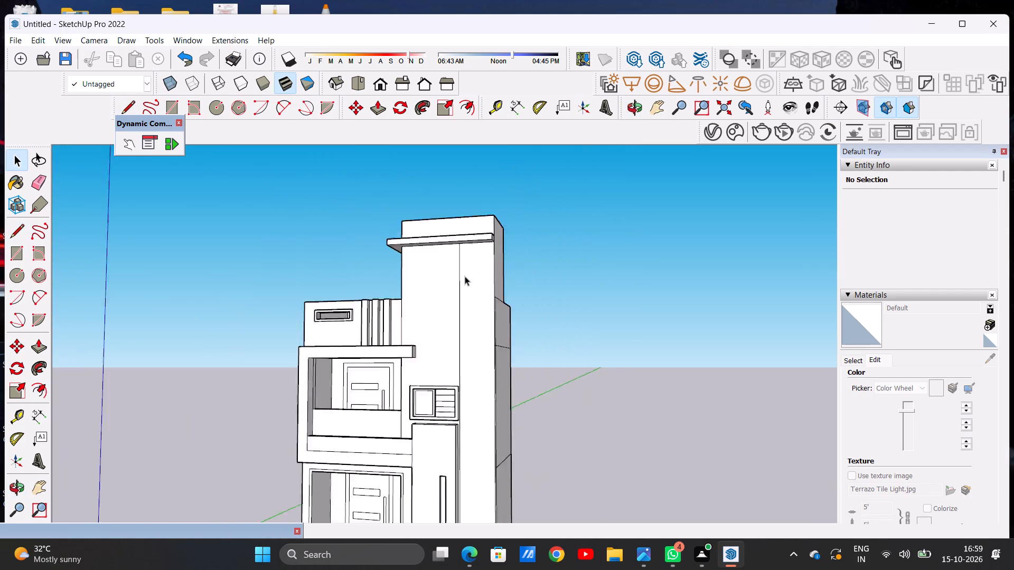
Push/Pull the narrow full-height strip along the outer side of the tower's front face slightly outward.
scroll(465, 276, "down", 8)
middle_click_drag(466, 285, 515, 333)
scroll(485, 296, "up", 5)
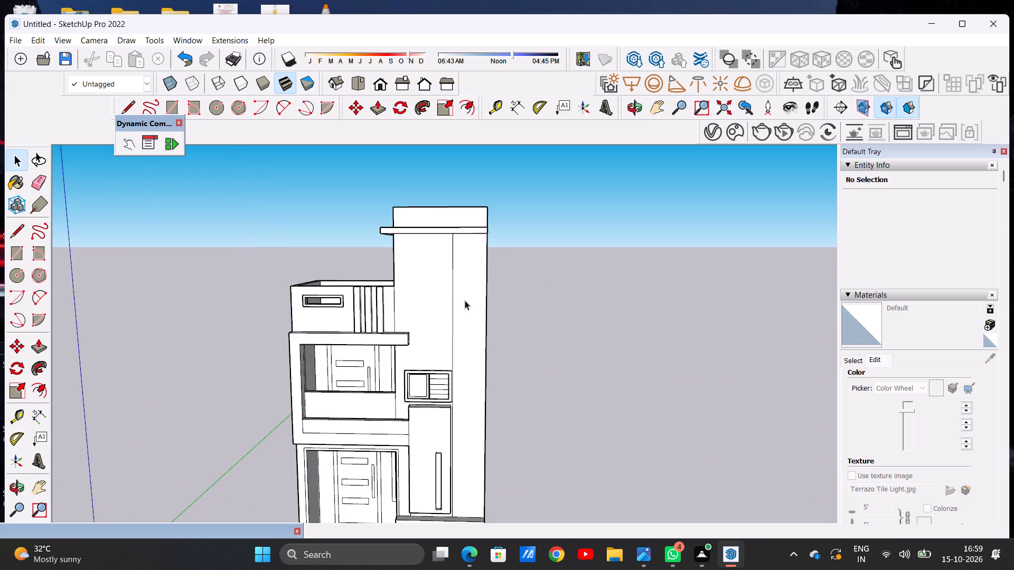
middle_click_drag(462, 301, 319, 343)
scroll(450, 333, "up", 2)
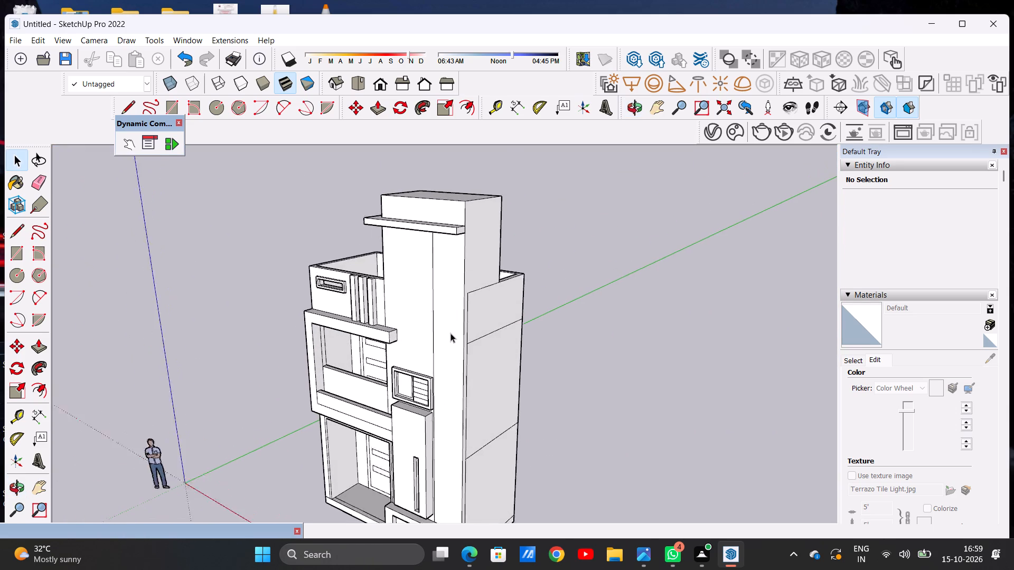
scroll(450, 333, "up", 2)
key("p")
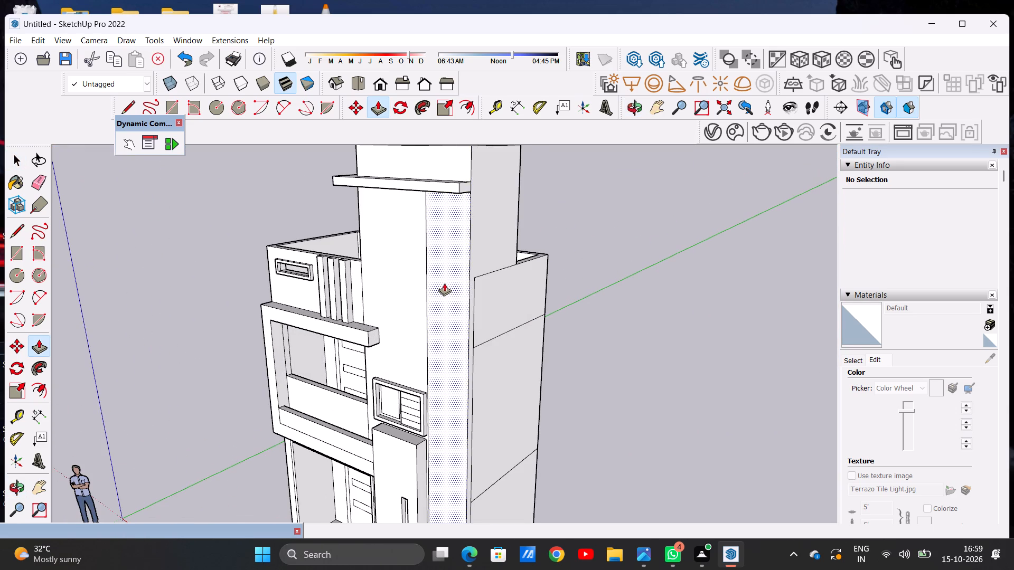
scroll(448, 277, "up", 5)
left_click(450, 275)
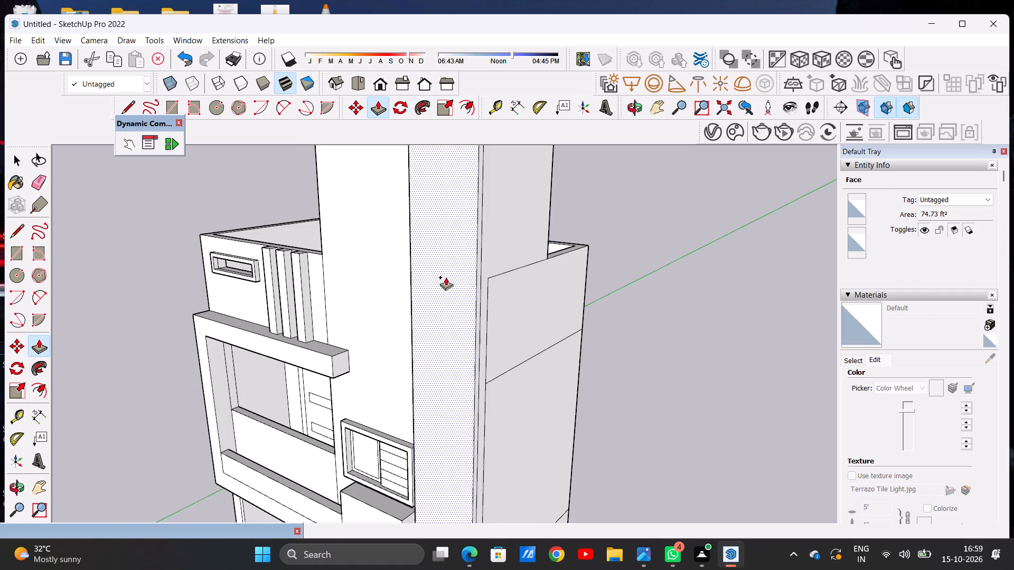
left_click(446, 278)
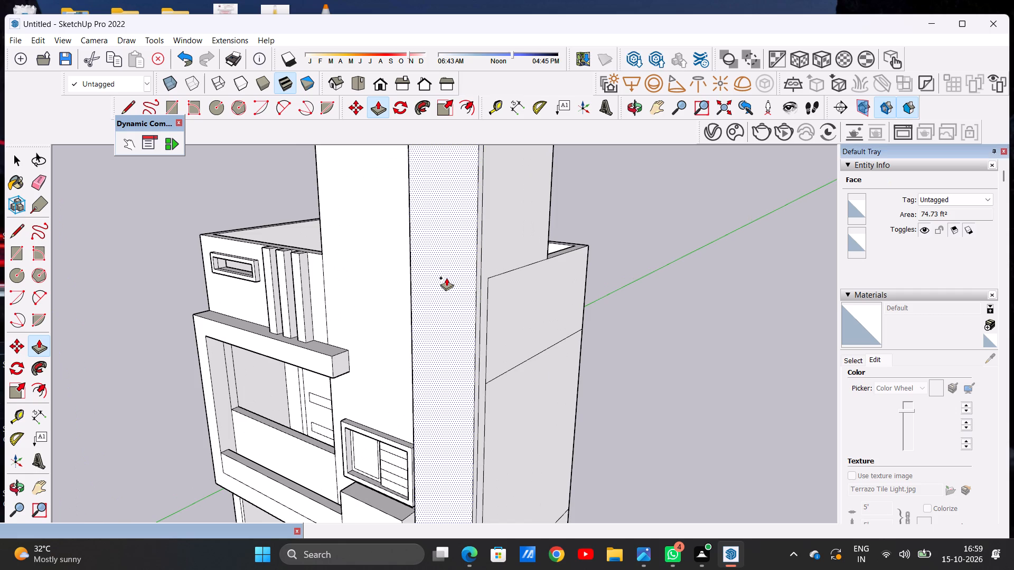
key("space")
Examine the projecting strip and the whole front facade from several angles.
scroll(458, 289, "down", 9)
middle_click_drag(470, 294, 595, 280)
scroll(515, 307, "up", 6)
middle_click_drag(382, 299, 559, 294)
middle_click_drag(497, 296, 425, 288)
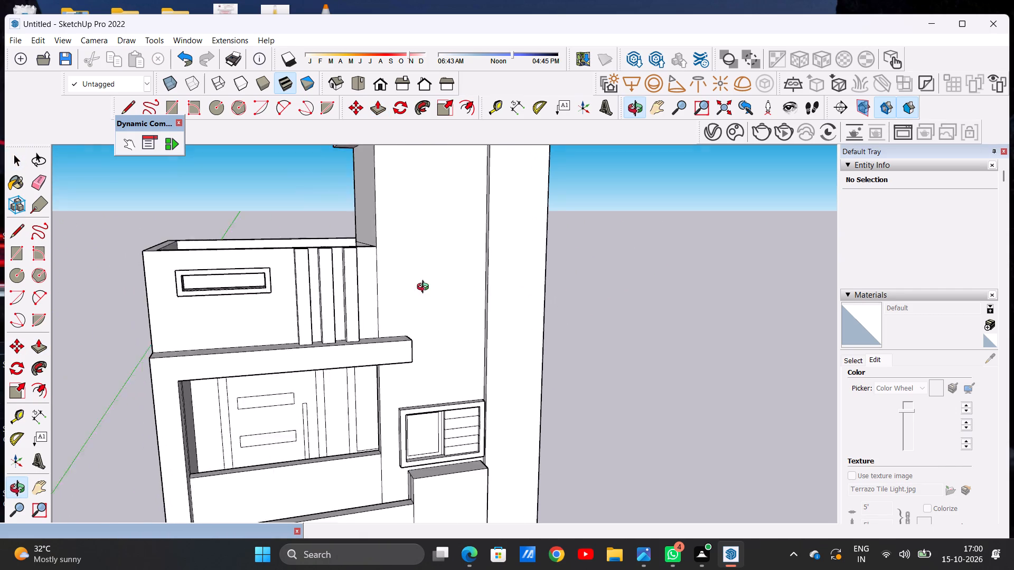
middle_click_drag(425, 288, 380, 288)
scroll(436, 297, "down", 11)
middle_click_drag(489, 335, 459, 322)
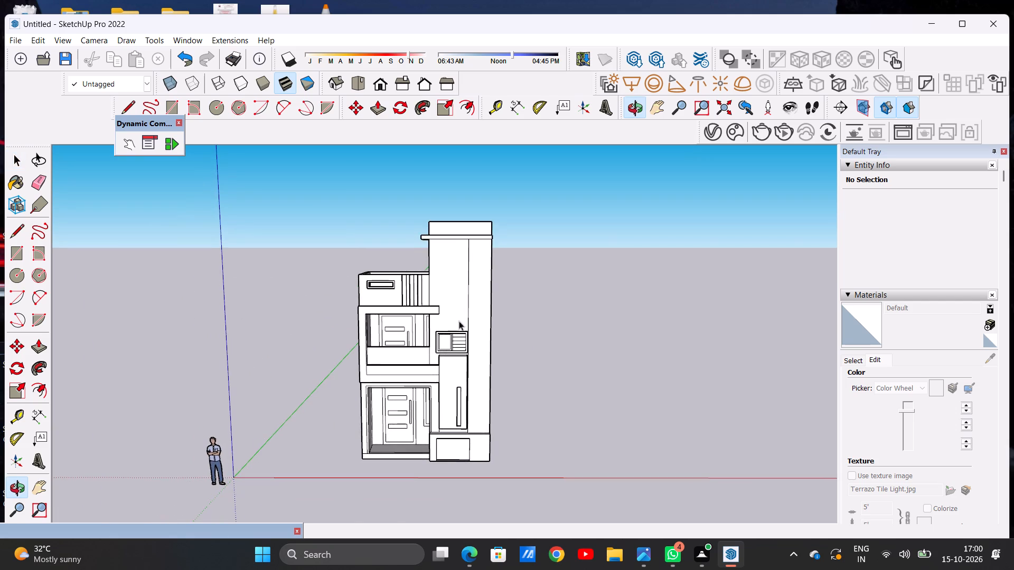
scroll(432, 257, "up", 11)
scroll(453, 262, "down", 14)
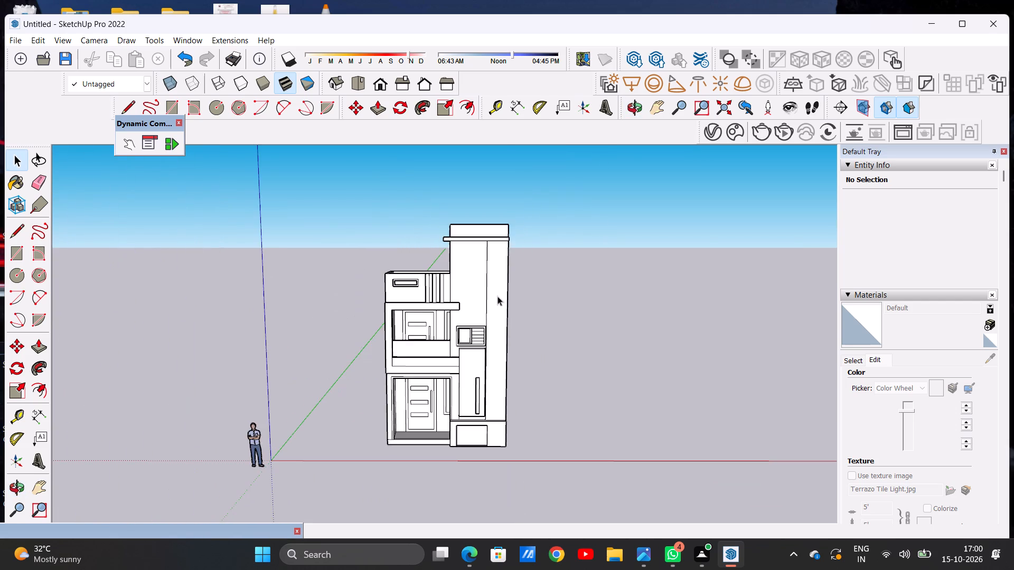
Draw a full-height vertical line on the projecting outer strip, near its inner edge, from the base ledge to the top slab's underside.
scroll(505, 419, "up", 14)
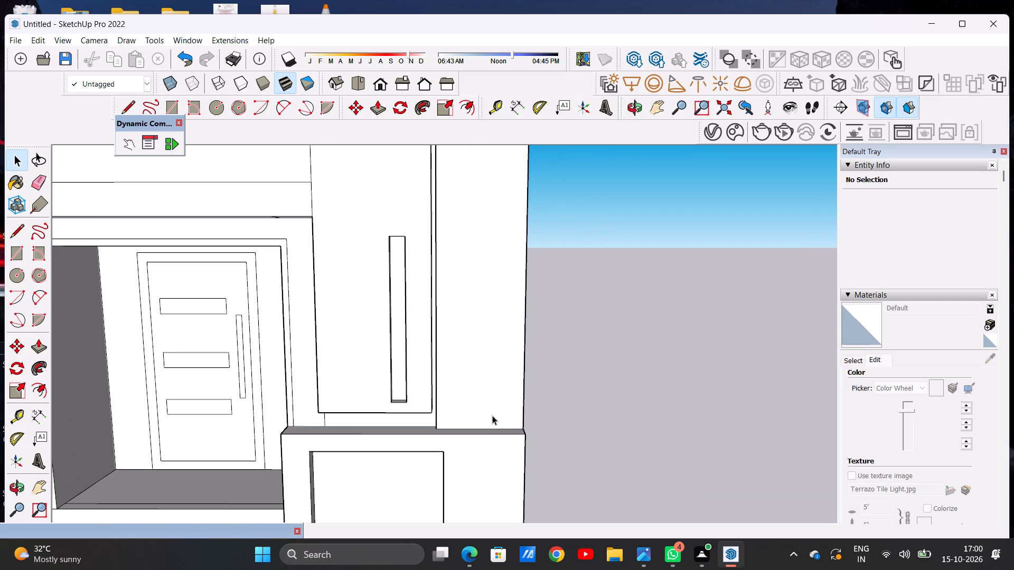
key("l")
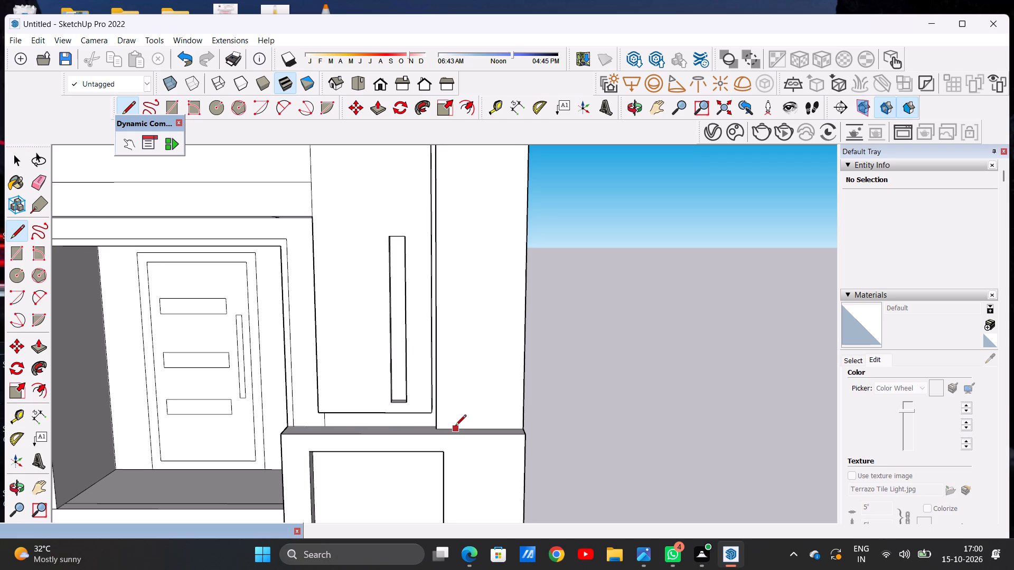
scroll(455, 426, "up", 6)
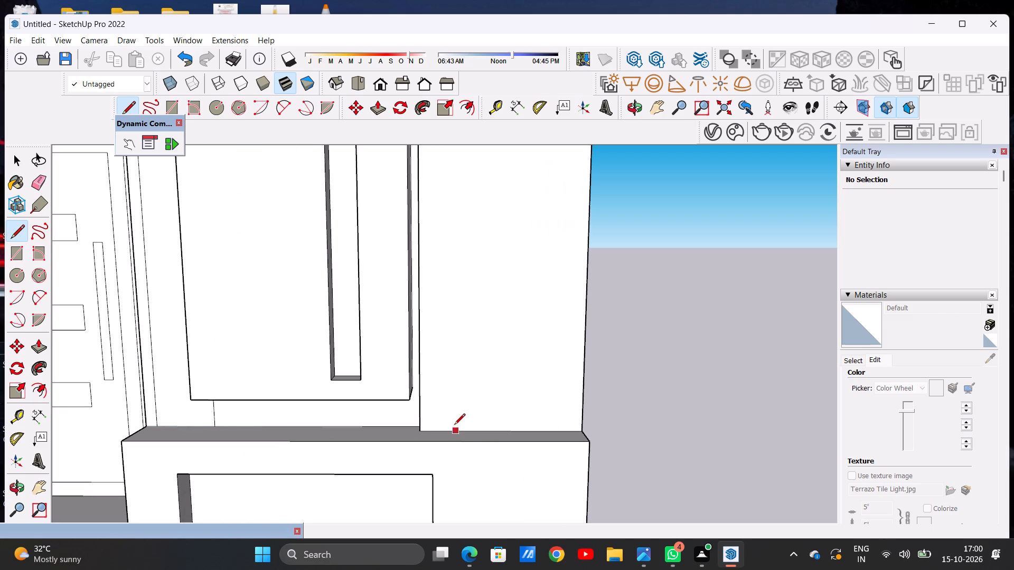
left_click(450, 429)
scroll(448, 360, "down", 18)
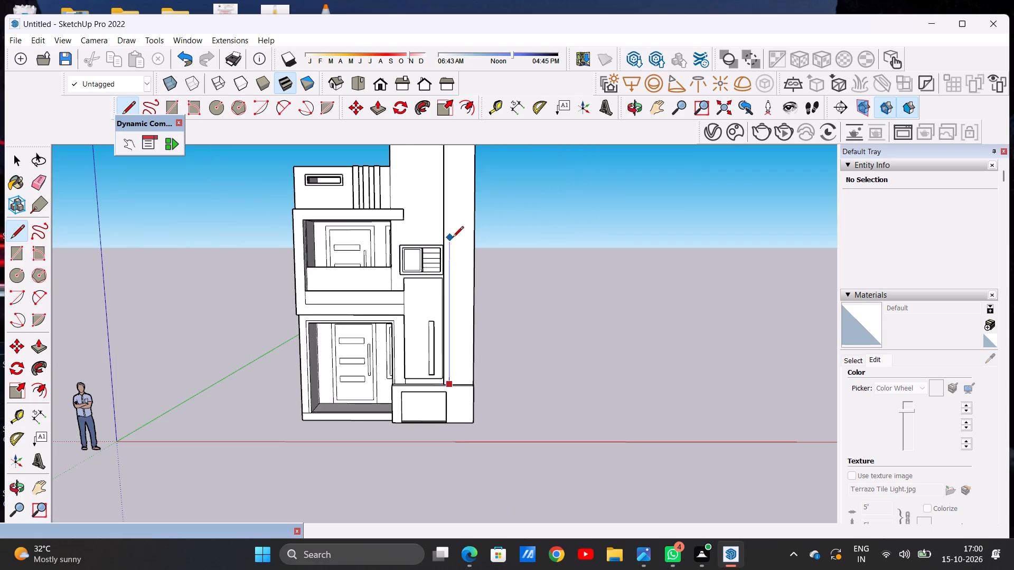
scroll(453, 238, "down", 6)
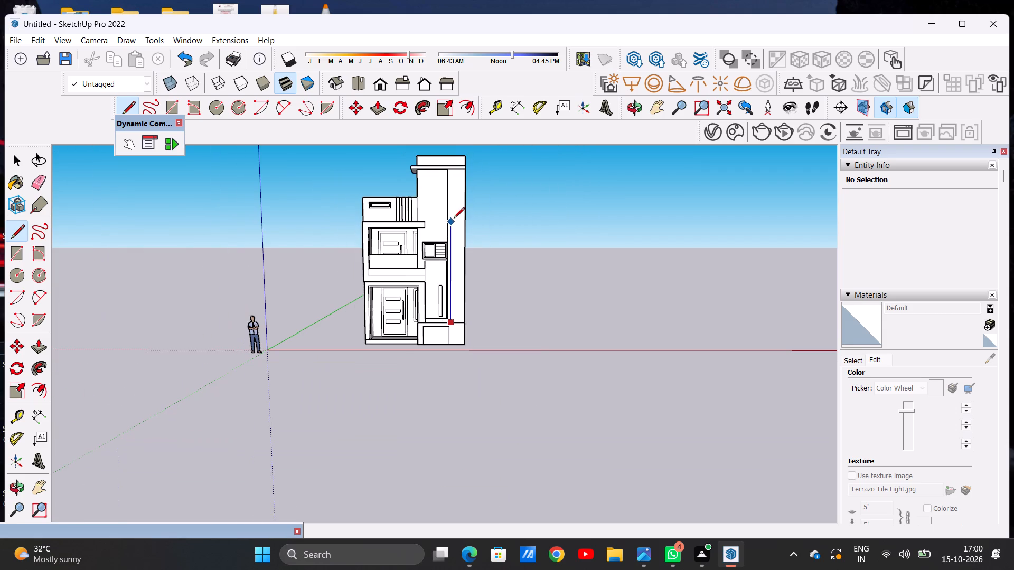
scroll(455, 191, "up", 5)
scroll(455, 191, "down", 1)
scroll(455, 191, "up", 7)
scroll(453, 197, "down", 8)
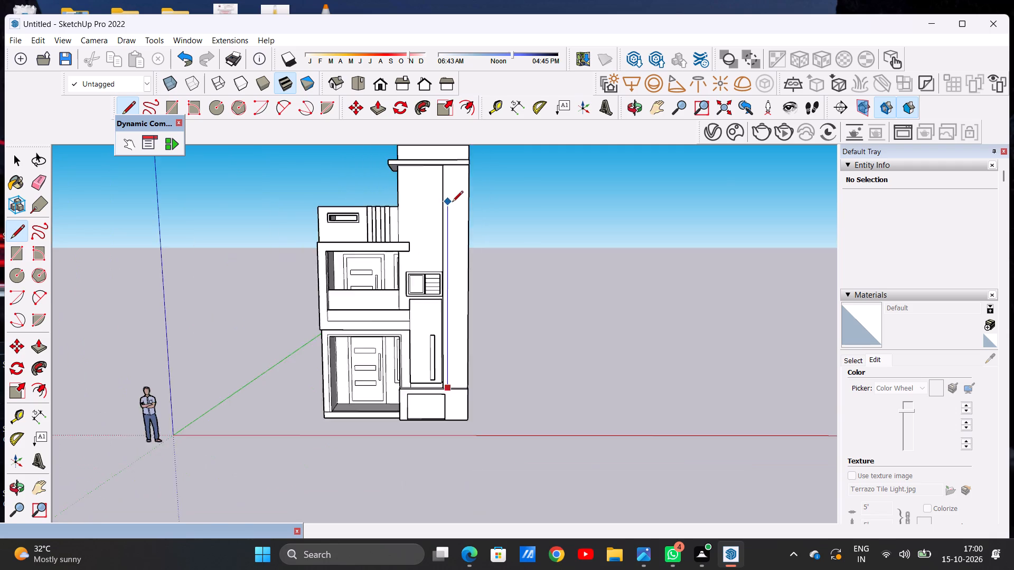
scroll(452, 203, "down", 6)
scroll(449, 182, "up", 10)
middle_click_drag(452, 193, 460, 145)
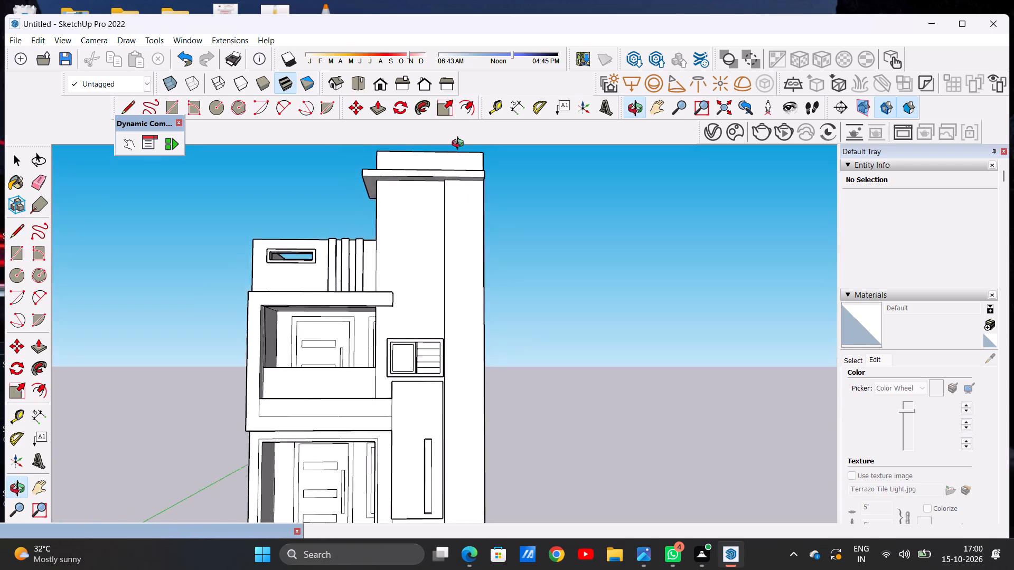
middle_click_drag(460, 145, 460, 144)
scroll(460, 144, "up", 17)
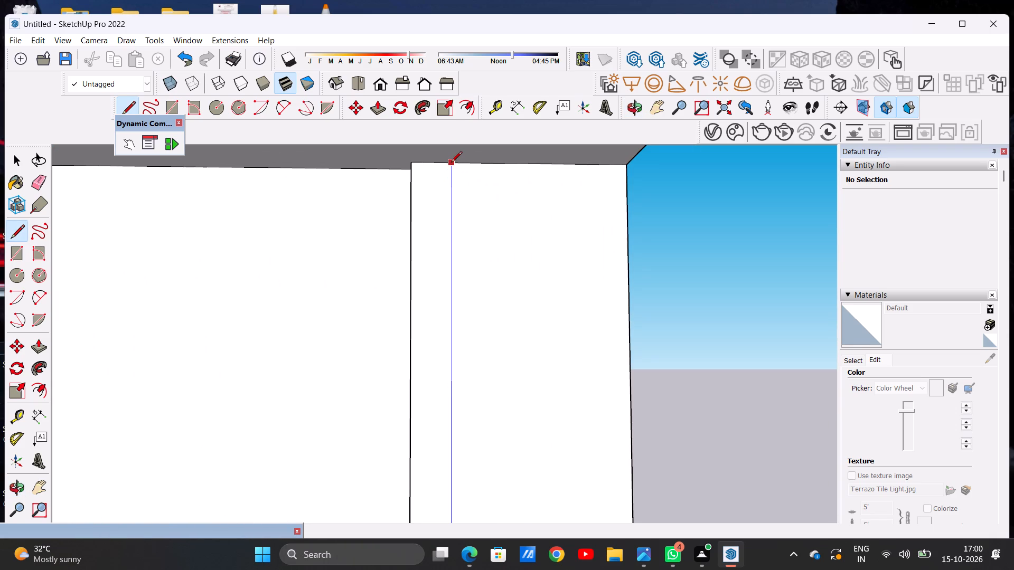
left_click(452, 163)
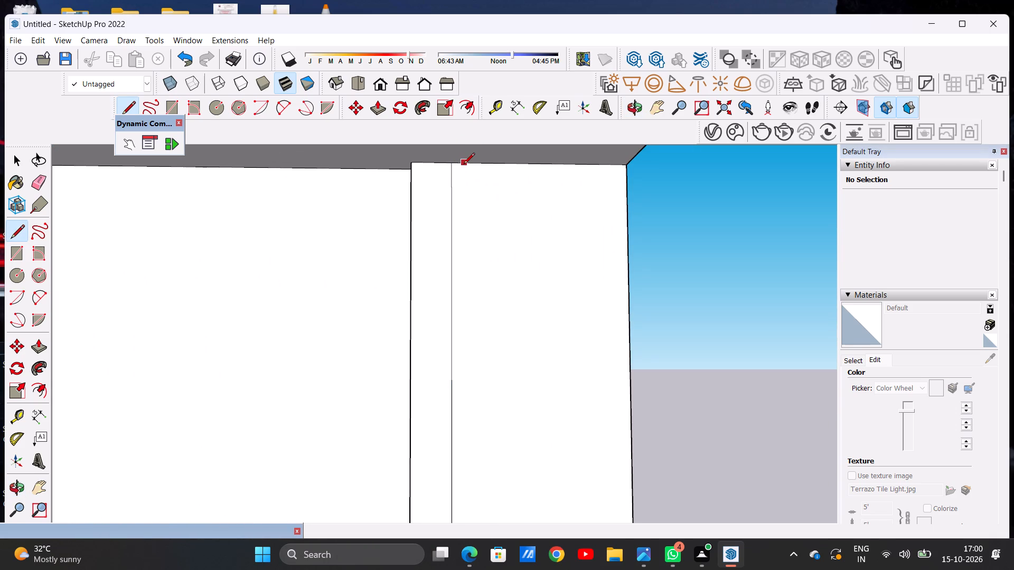
Draw a second vertical line just outward of the first, from the top slab's underside to the base ledge, to outline a thin strip.
left_click(464, 165)
scroll(465, 237, "down", 12)
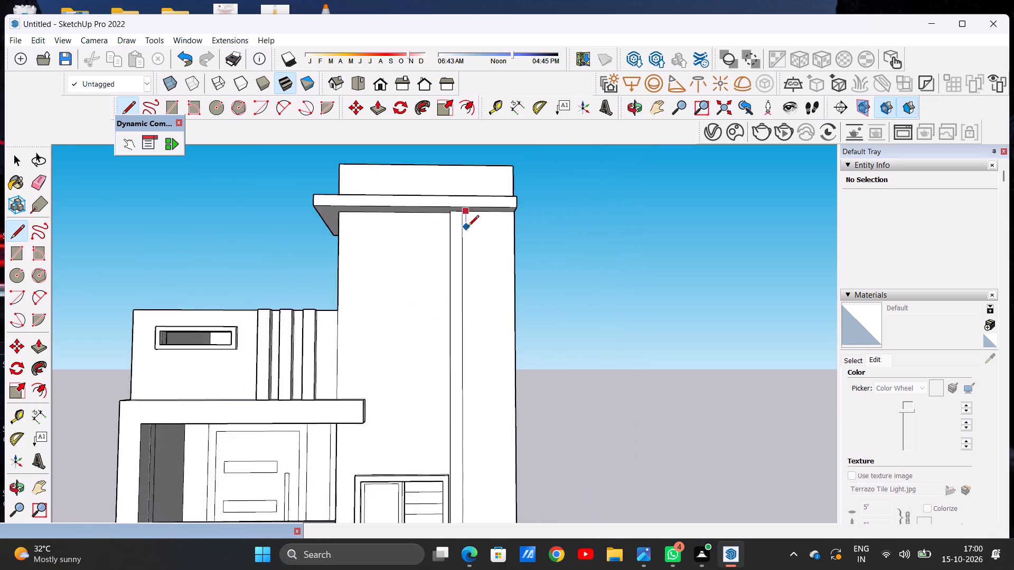
scroll(468, 227, "down", 7)
scroll(475, 451, "down", 10)
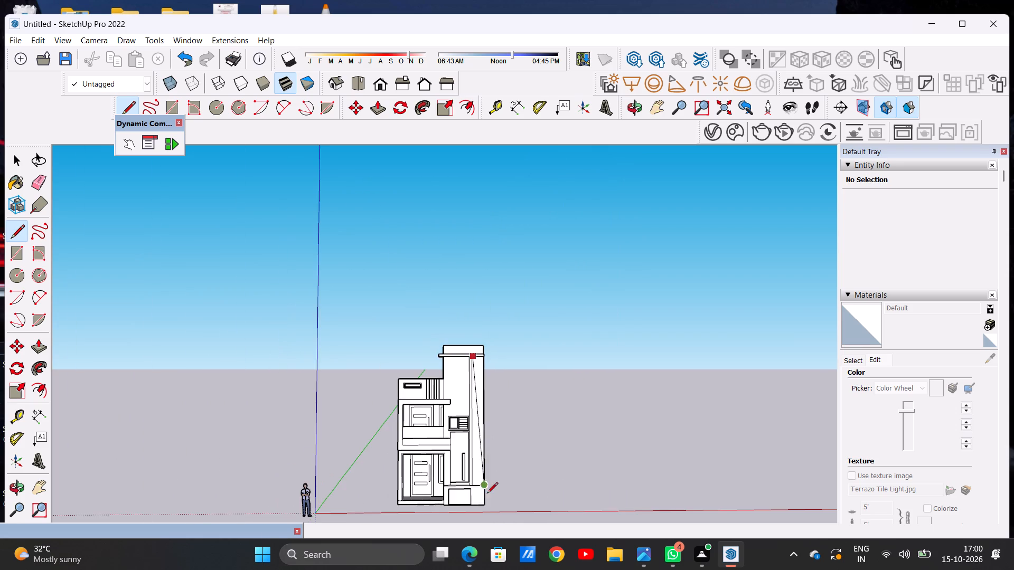
scroll(476, 483, "up", 20)
scroll(476, 483, "up", 1)
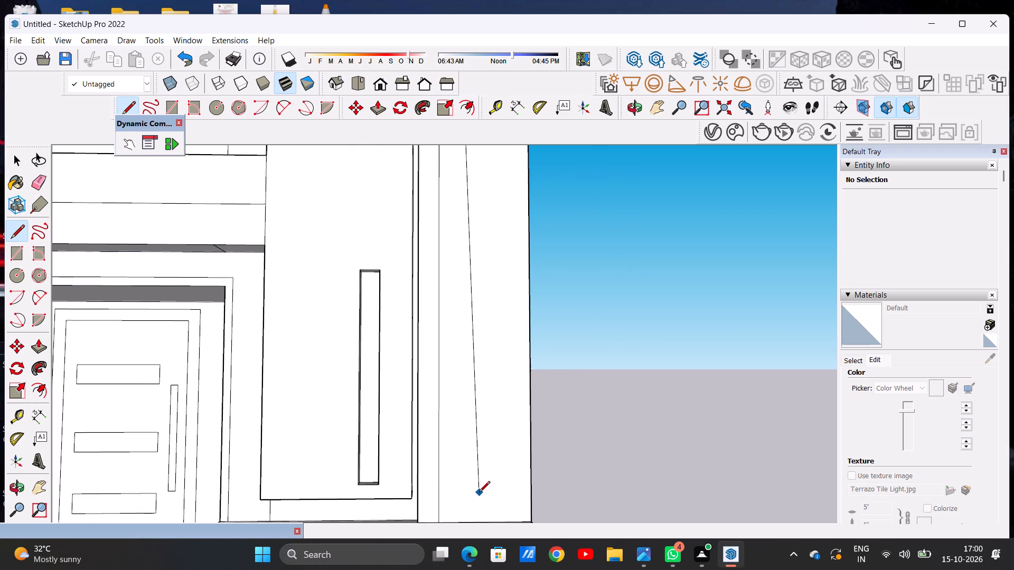
middle_click_drag(450, 513, 451, 529)
scroll(444, 442, "down", 3)
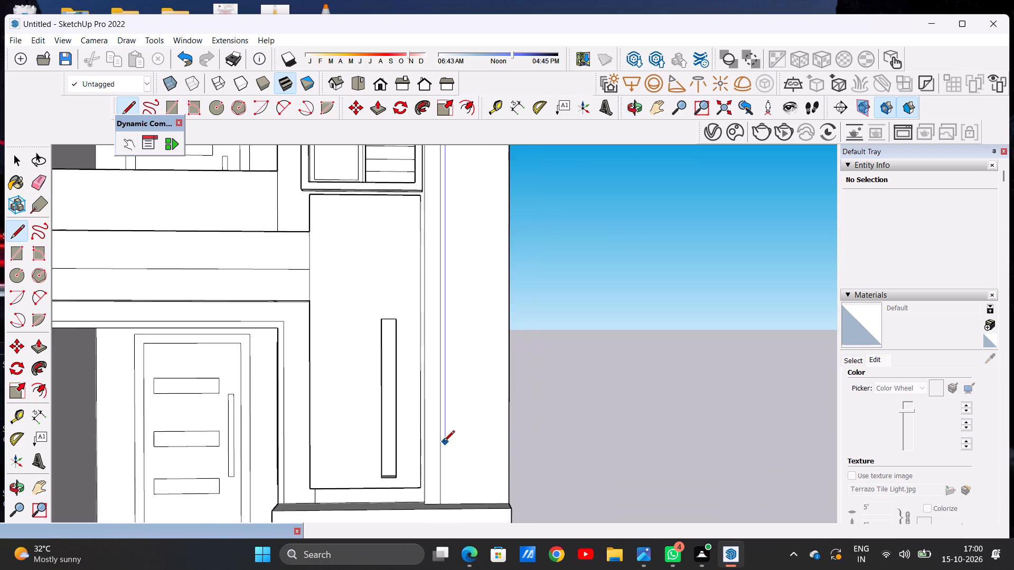
scroll(444, 442, "down", 6)
scroll(450, 472, "up", 1)
scroll(450, 472, "down", 1)
scroll(450, 472, "up", 12)
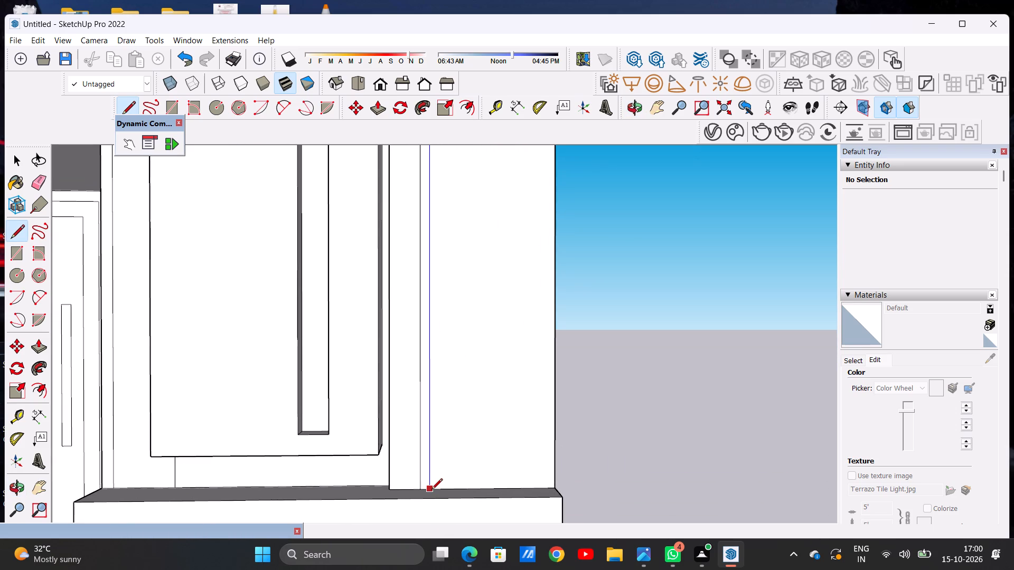
left_click(431, 490)
key("space")
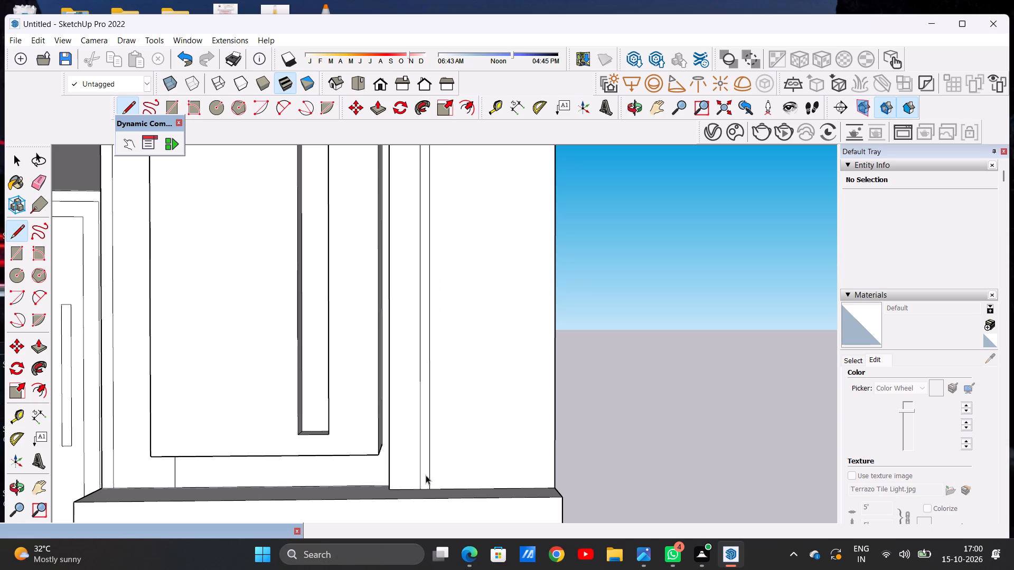
Copy the thin full-height strip twice along the base ledge toward the tower's outer edge, leaving gaps between the three strips.
double_click(426, 474)
key("m")
scroll(434, 402, "down", 9)
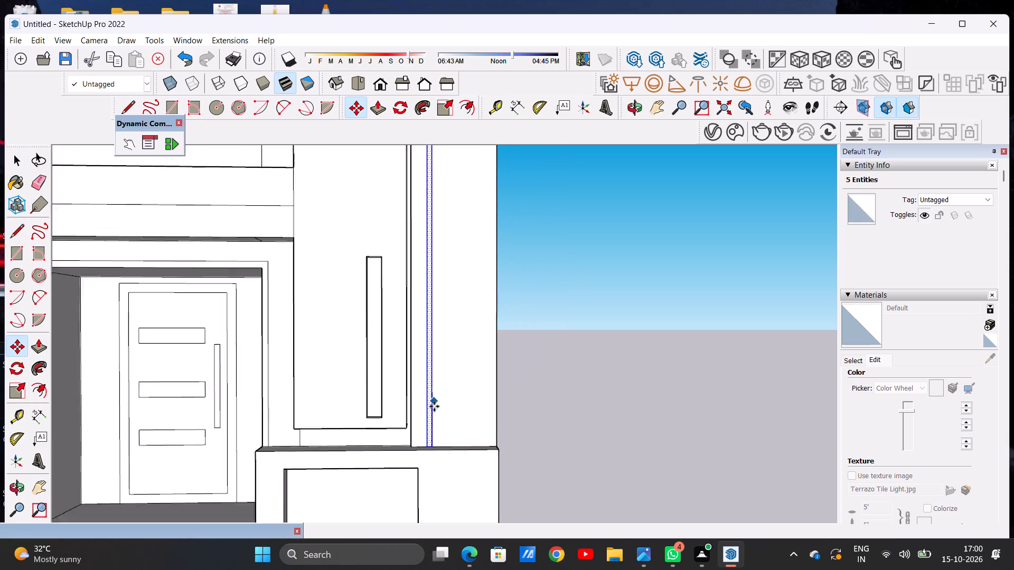
scroll(434, 406, "down", 2)
scroll(432, 439, "up", 2)
middle_click_drag(441, 441, 440, 484)
scroll(431, 446, "up", 15)
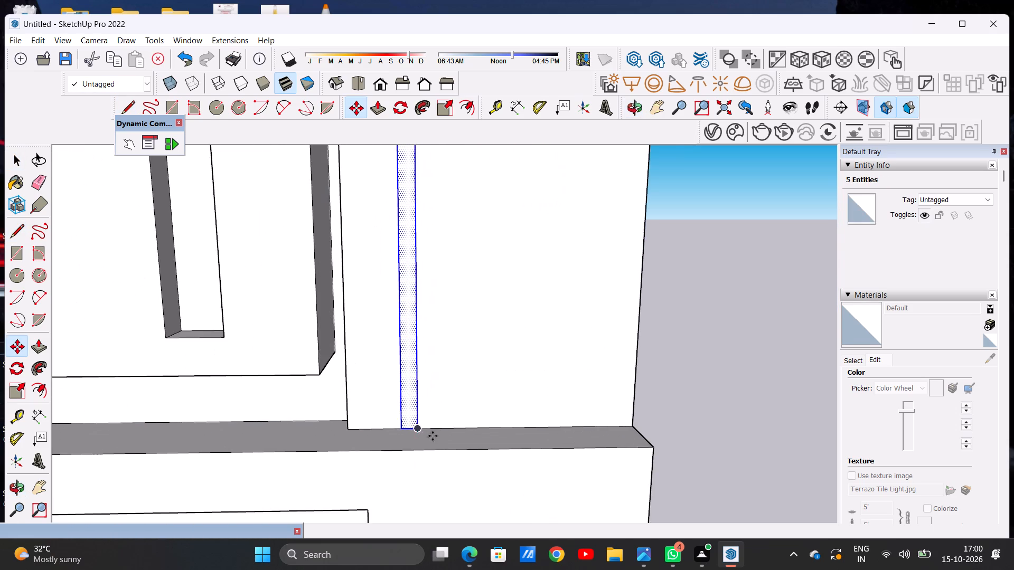
scroll(414, 430, "up", 6)
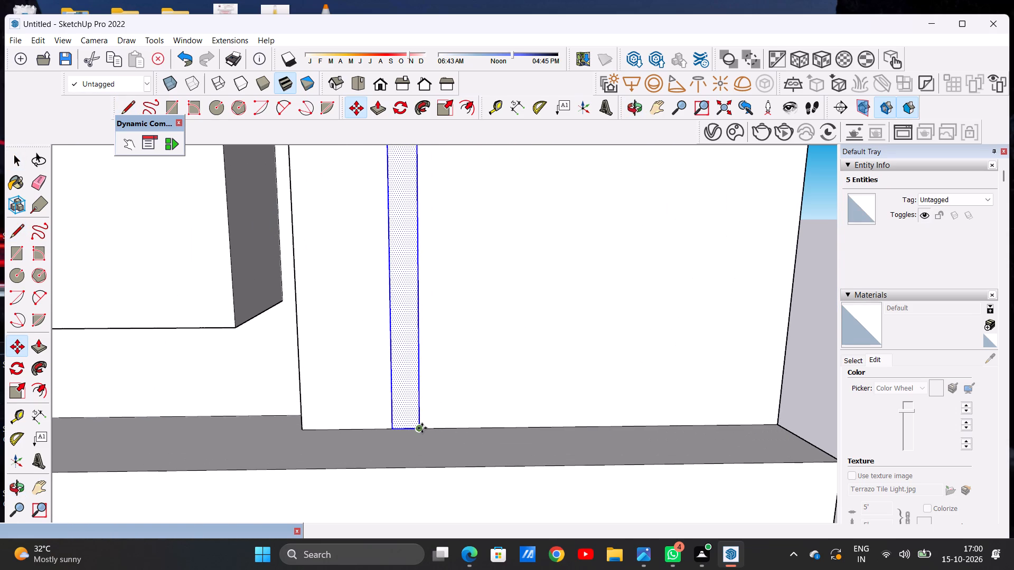
left_click(422, 428)
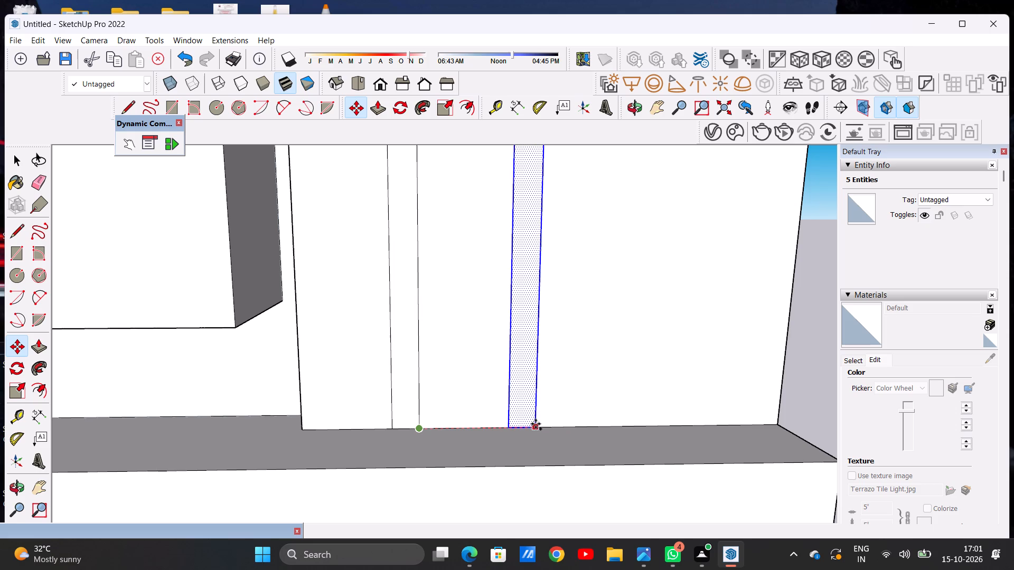
left_click(536, 424)
left_click(536, 424)
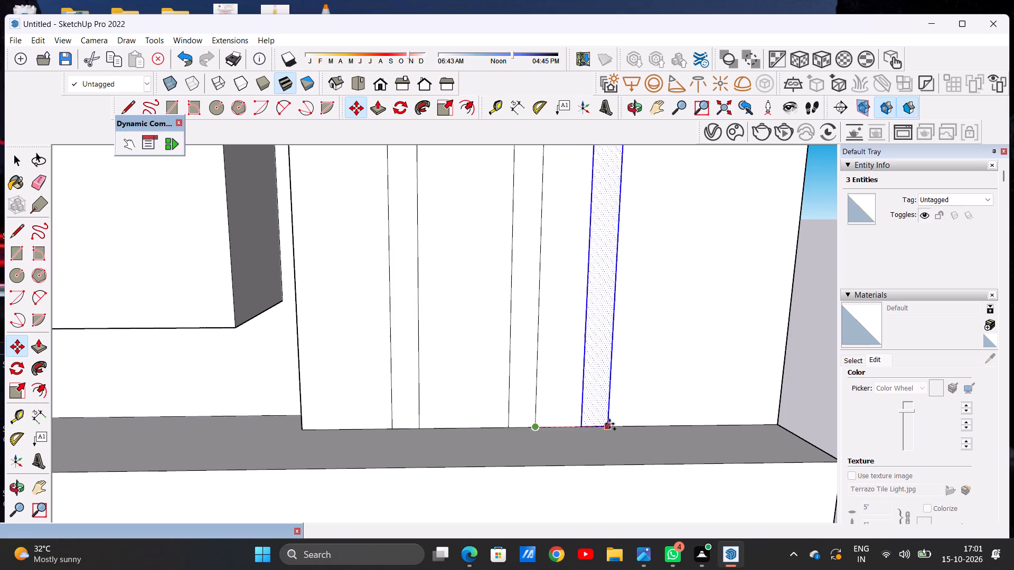
left_click(668, 425)
key("space")
scroll(530, 407, "down", 20)
scroll(530, 407, "down", 6)
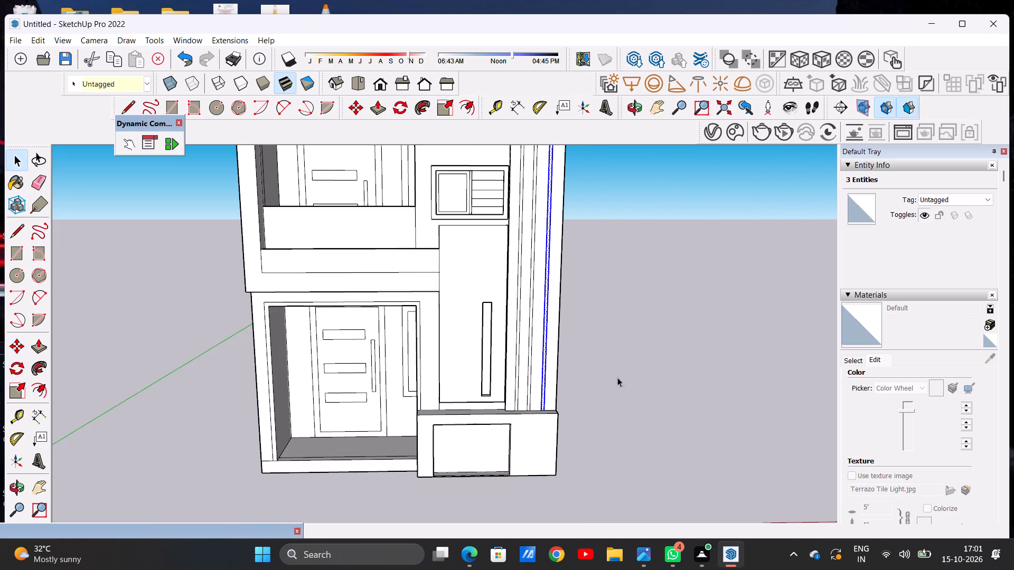
left_click(673, 350)
Examine the three thin vertical strips and the blank upper tower wall from several angles.
scroll(510, 421, "down", 9)
scroll(523, 293, "up", 8)
middle_click_drag(519, 299, 470, 302)
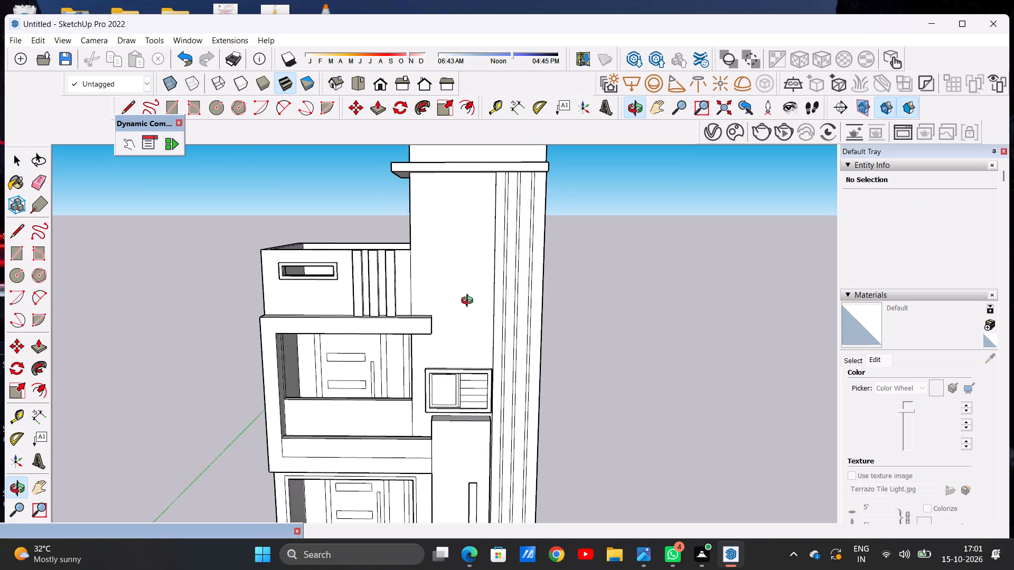
middle_click_drag(470, 302, 481, 292)
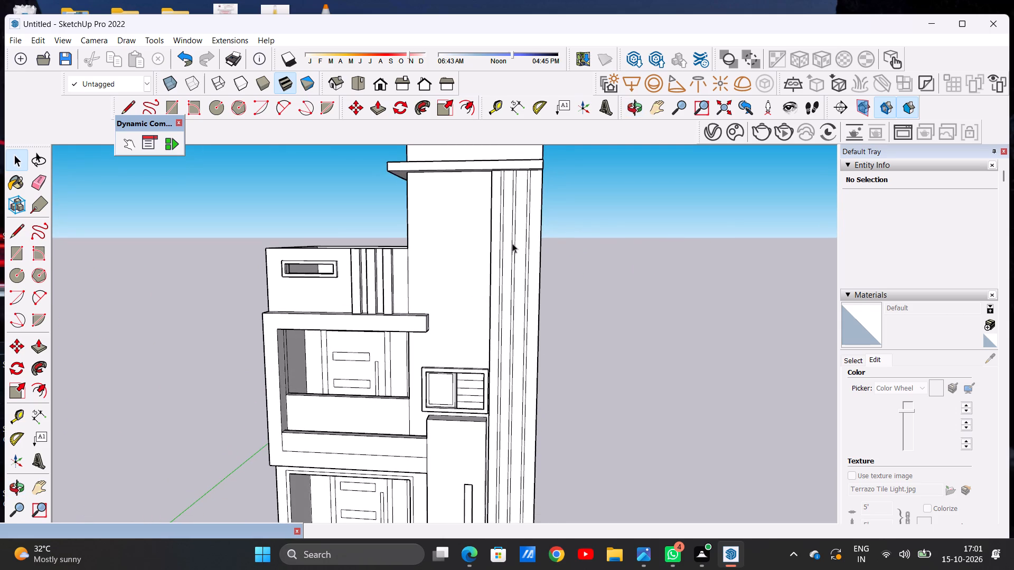
scroll(512, 242, "up", 6)
scroll(502, 357, "down", 6)
scroll(502, 357, "up", 2)
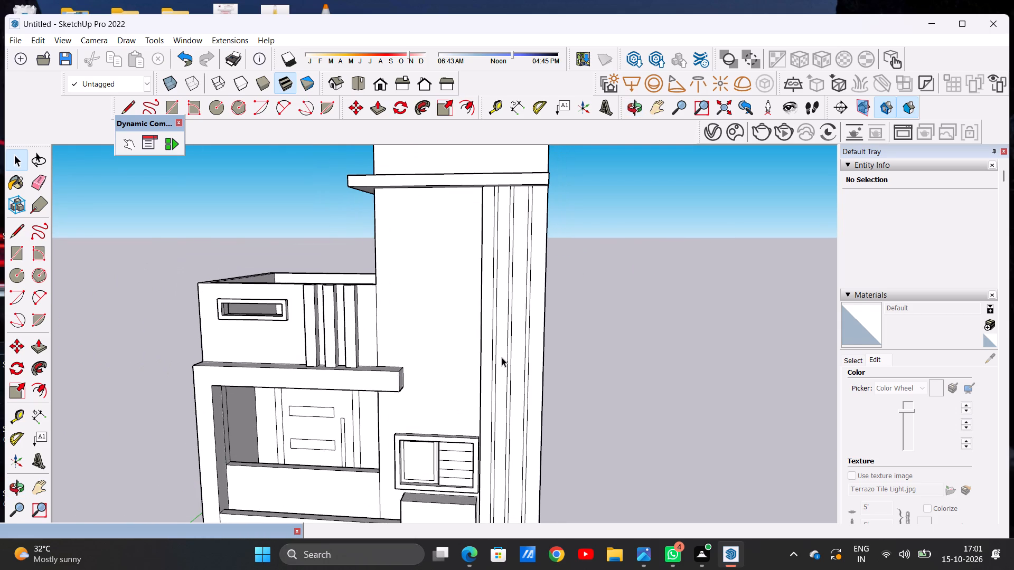
scroll(502, 357, "down", 7)
scroll(502, 357, "up", 5)
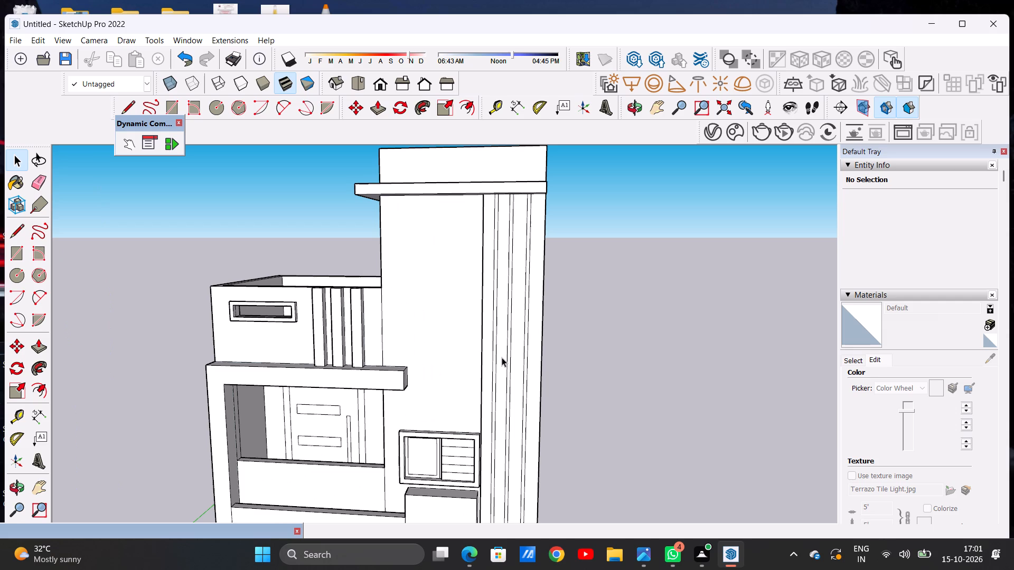
scroll(515, 350, "down", 5)
scroll(540, 295, "down", 5)
scroll(516, 358, "up", 3)
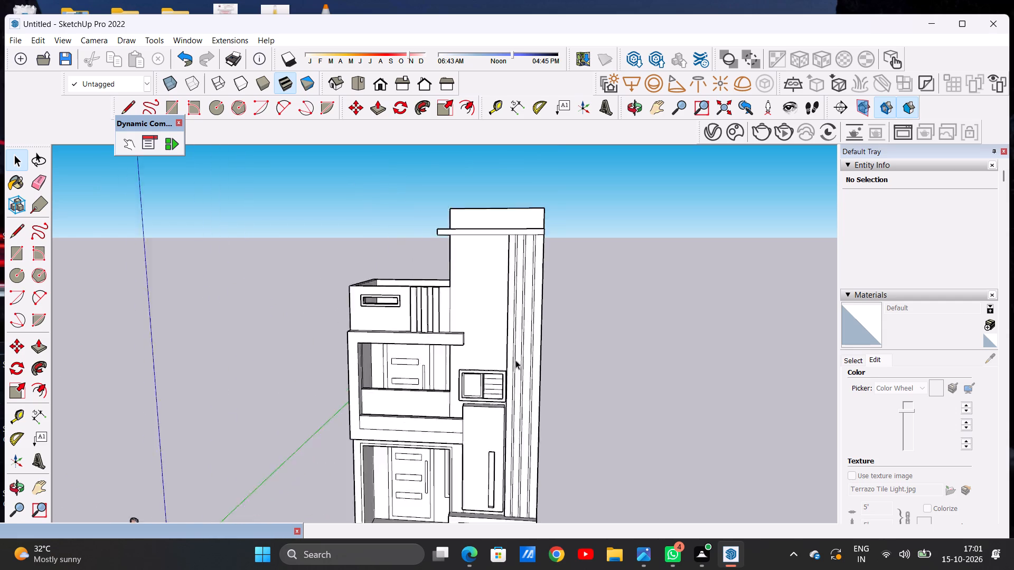
scroll(515, 360, "up", 3)
middle_click_drag(531, 330, 602, 345)
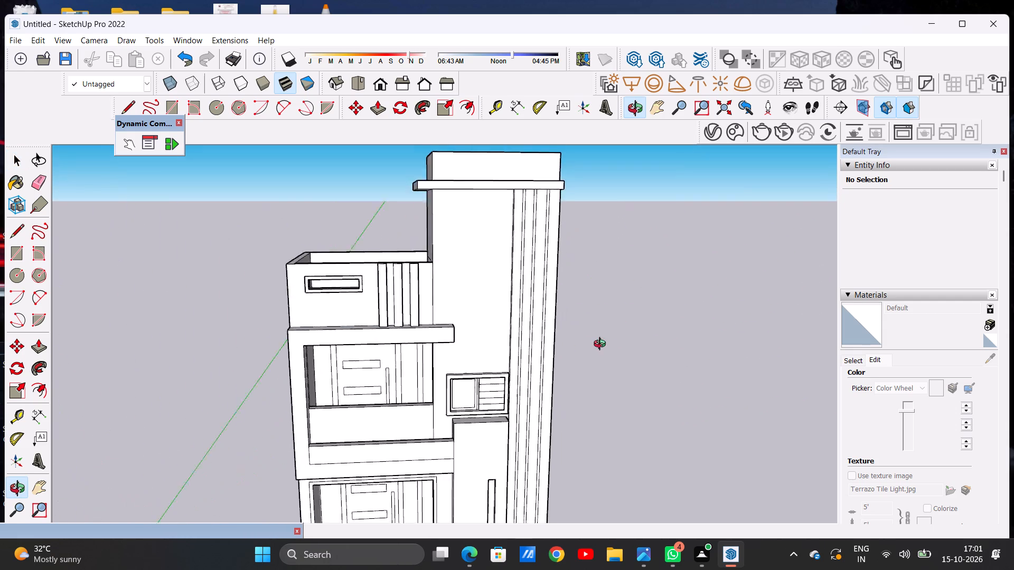
middle_click_drag(602, 345, 574, 337)
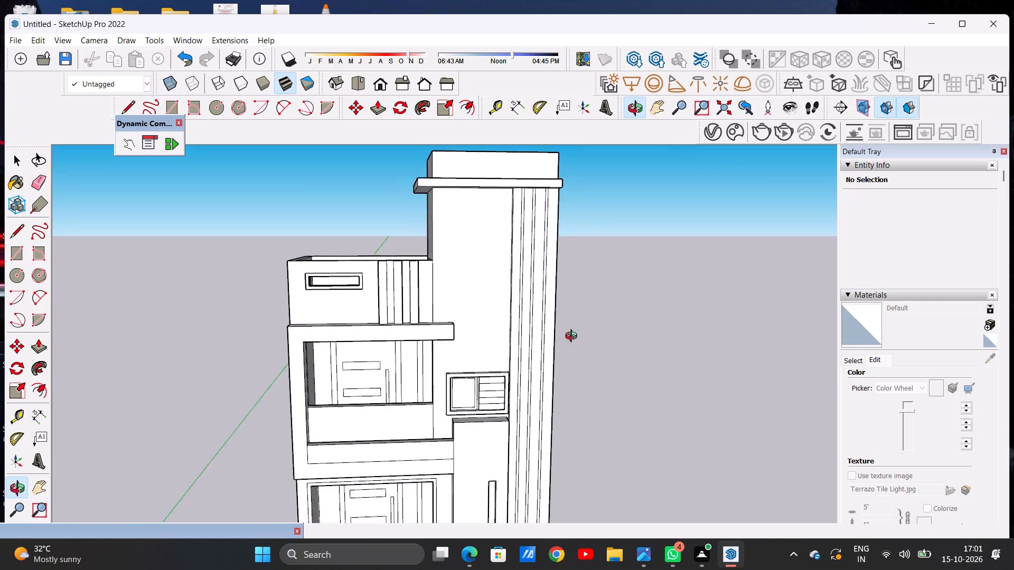
middle_click_drag(574, 337, 530, 347)
scroll(537, 350, "down", 10)
scroll(524, 433, "up", 5)
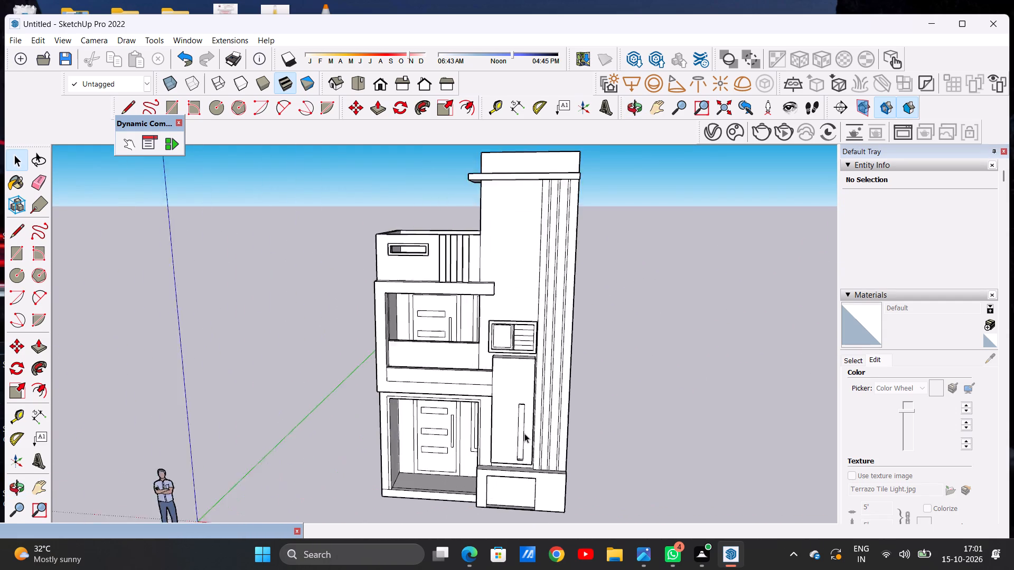
scroll(524, 433, "up", 1)
scroll(523, 423, "down", 6)
scroll(518, 304, "up", 6)
middle_click_drag(511, 295, 544, 288)
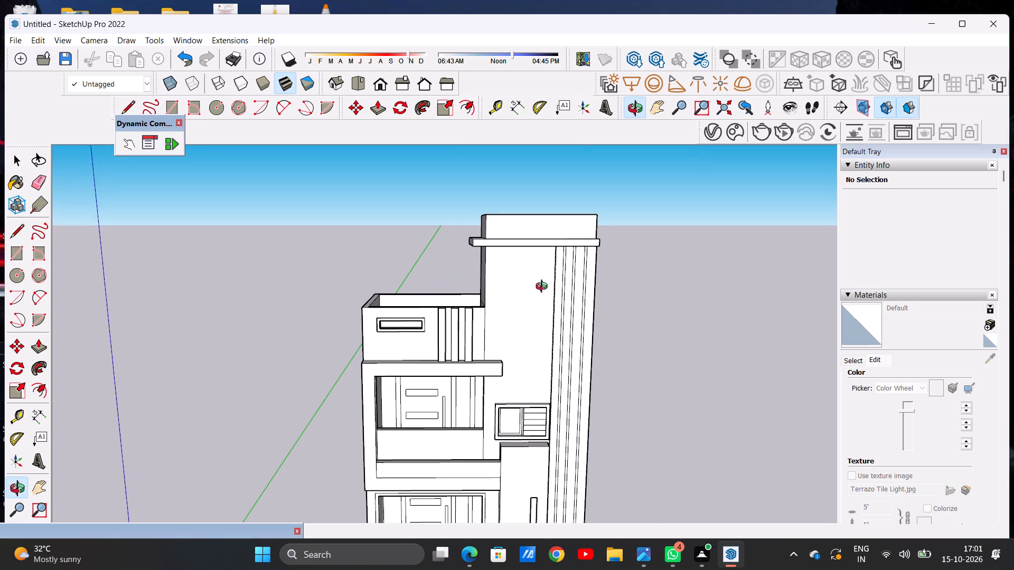
middle_click_drag(544, 288, 533, 271)
scroll(519, 273, "up", 4)
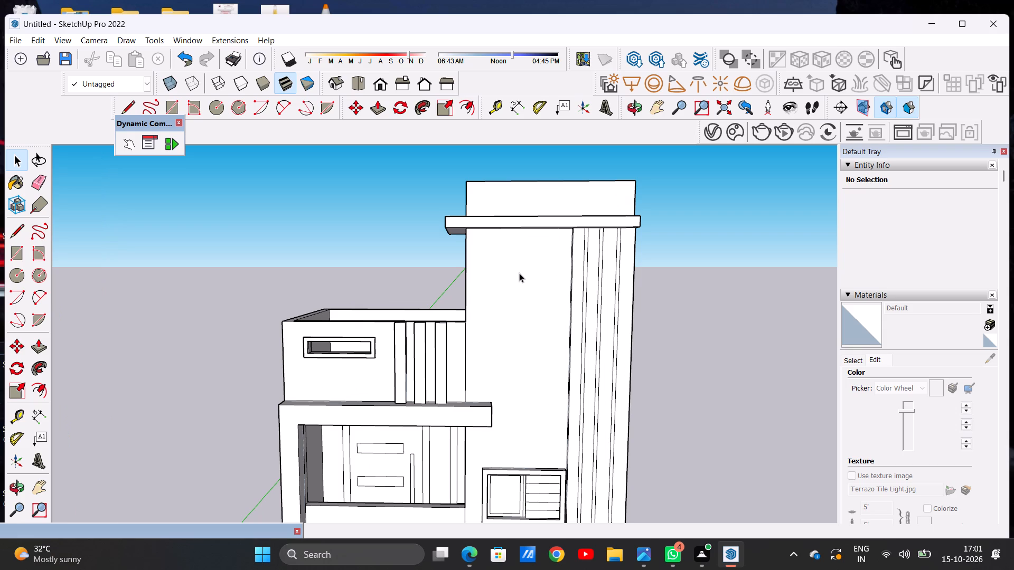
scroll(519, 273, "down", 3)
scroll(521, 270, "up", 3)
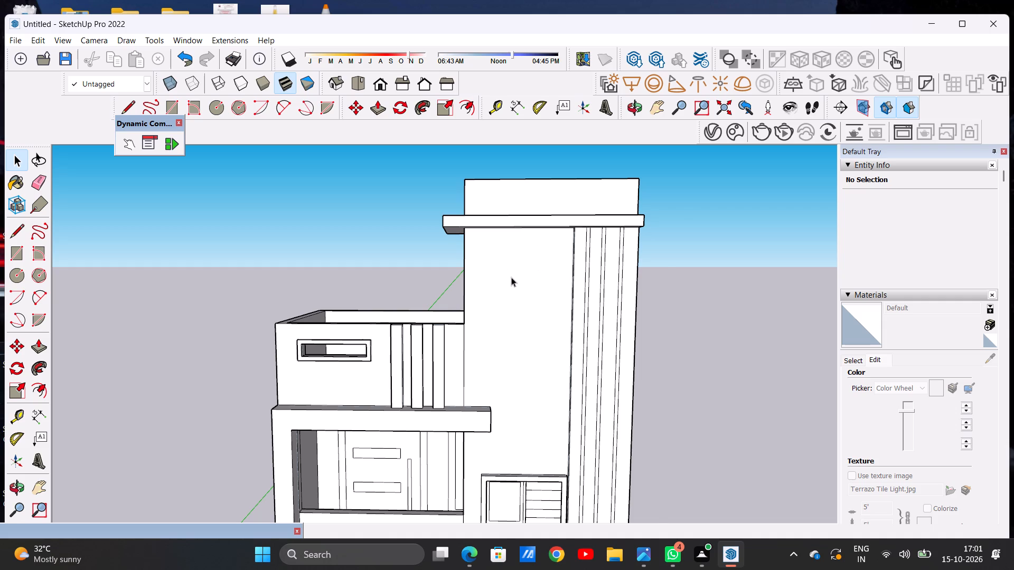
Draw a tall rectangle on the blank upper tower wall, from the top slab's underside down, inset from both side edges.
scroll(513, 281, "up", 2)
key("r")
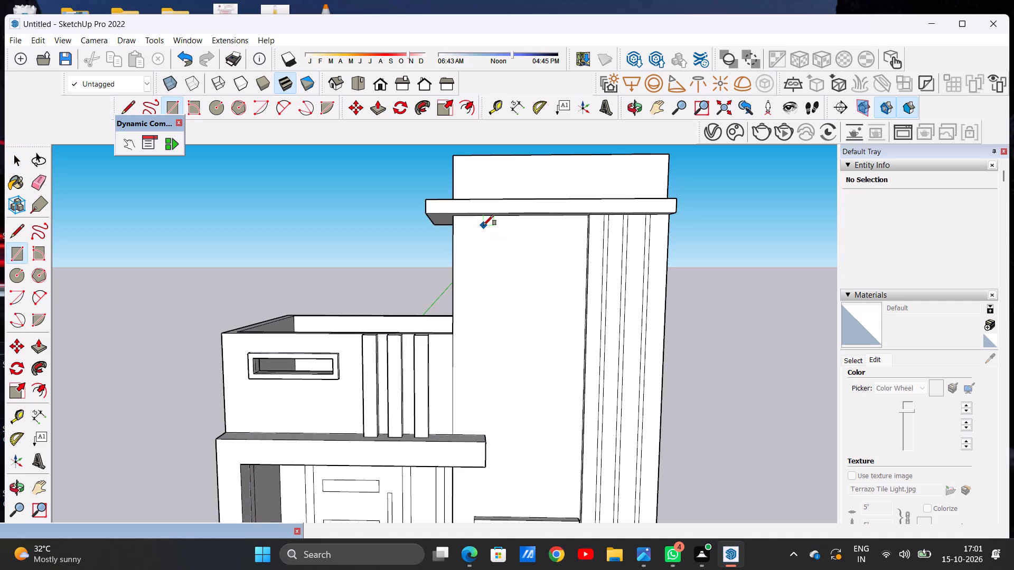
left_click(478, 219)
left_click(579, 217)
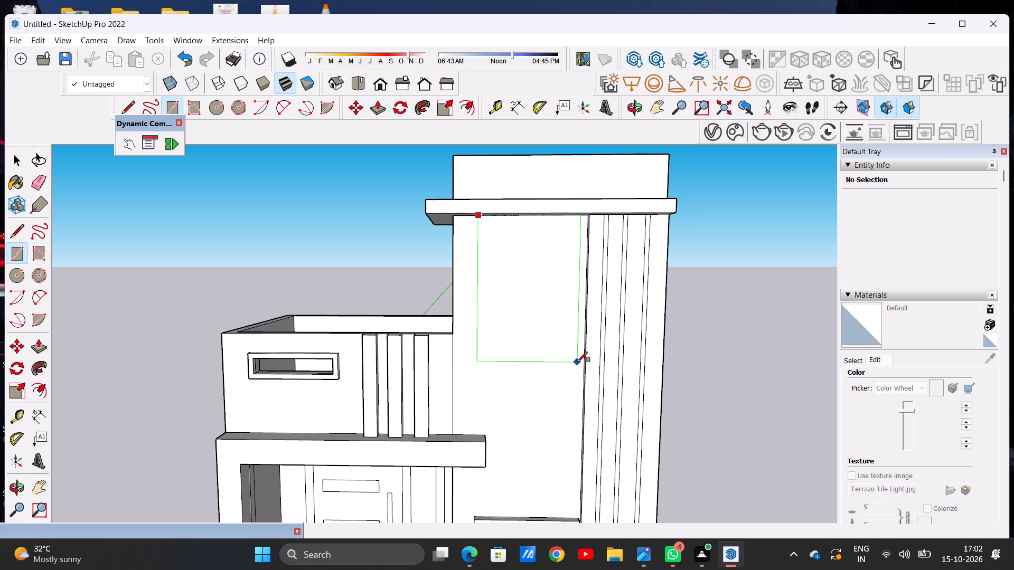
left_click(577, 362)
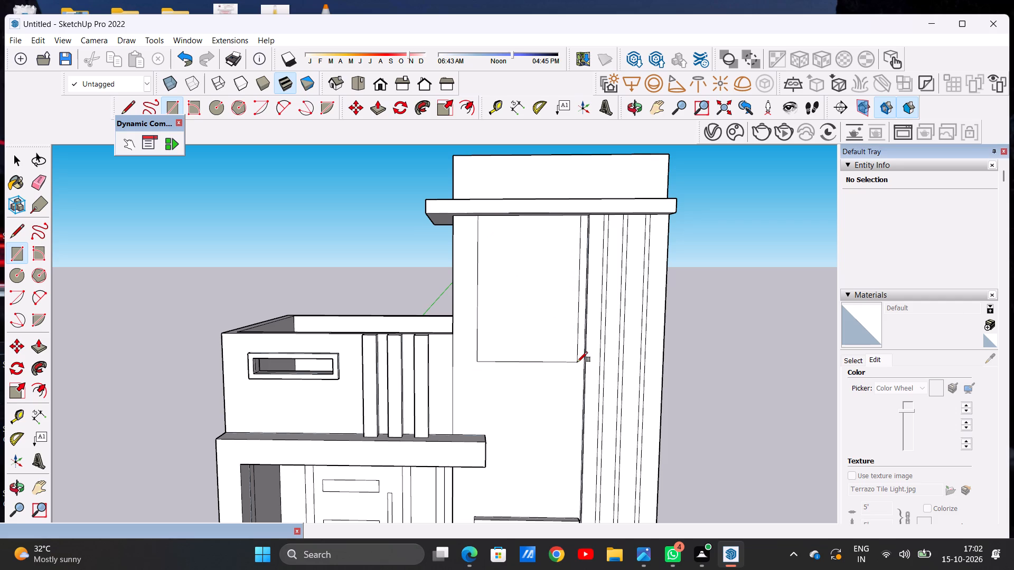
key("space")
Draw a full-height rectangle on the parapet's front face above the slab, roughly in line with the wall rectangle below.
scroll(490, 226, "up", 7)
middle_click_drag(515, 239, 506, 165)
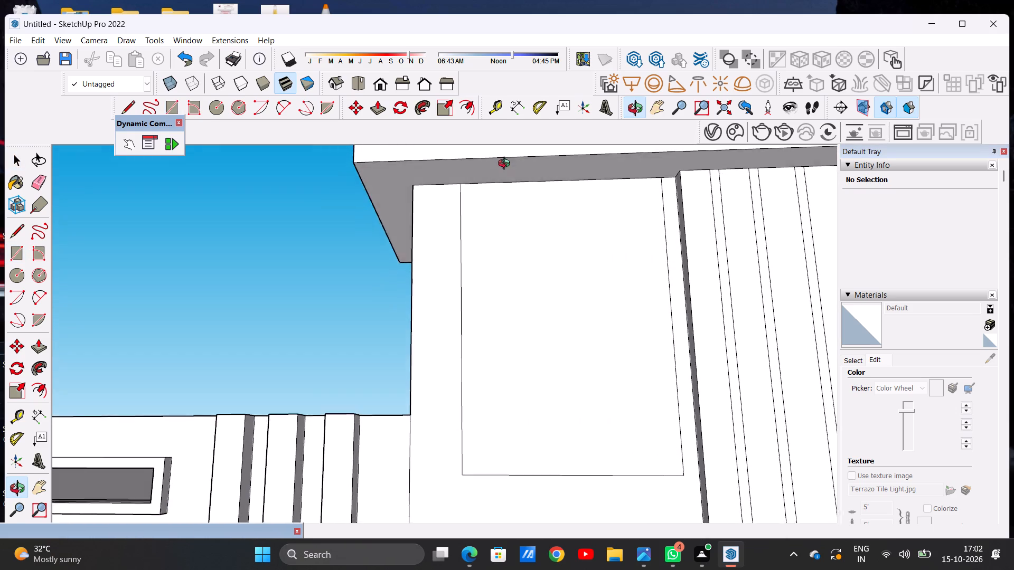
middle_click_drag(506, 165, 521, 287)
scroll(467, 335, "down", 4)
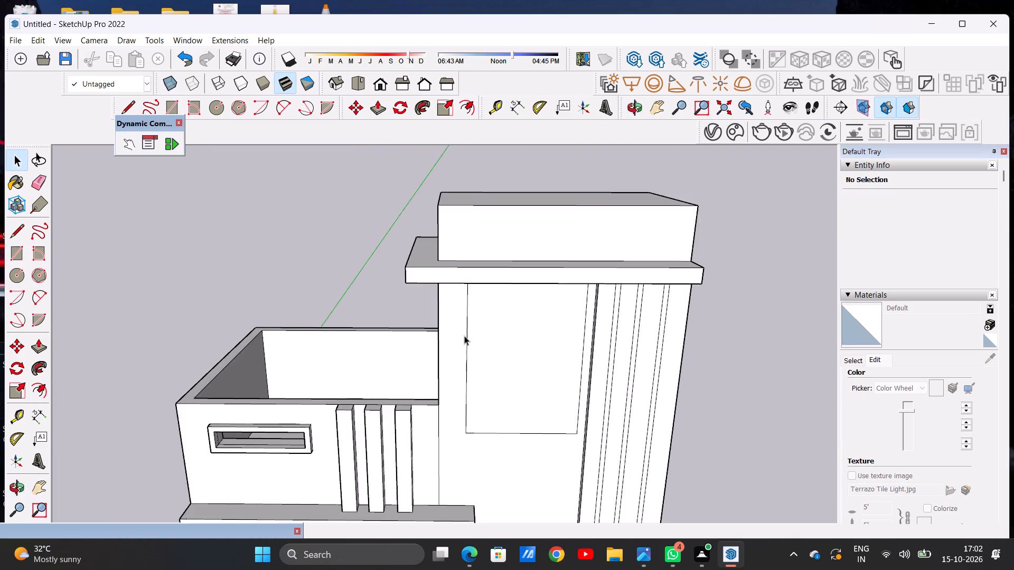
scroll(464, 336, "down", 5)
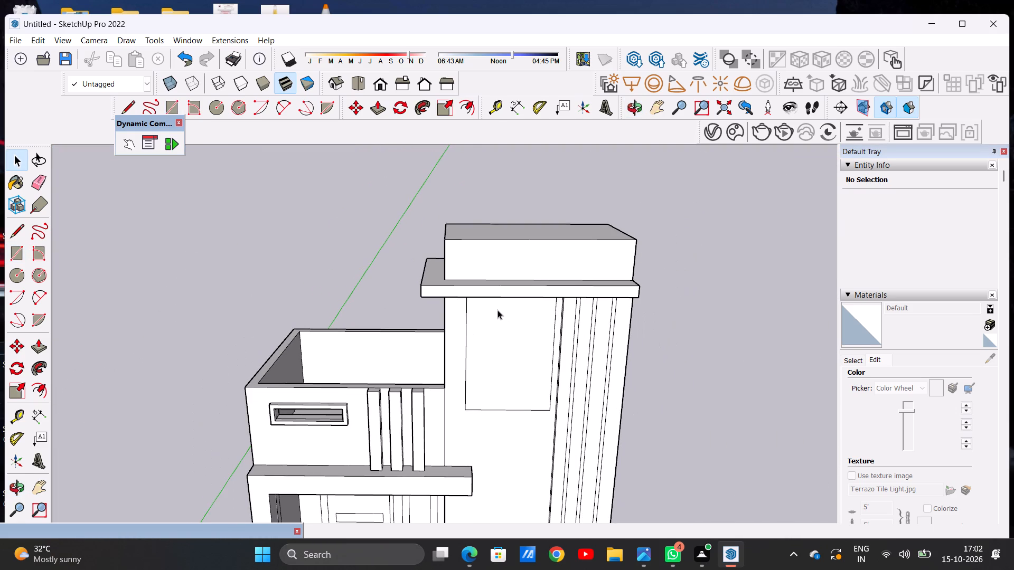
middle_click_drag(497, 310, 489, 362)
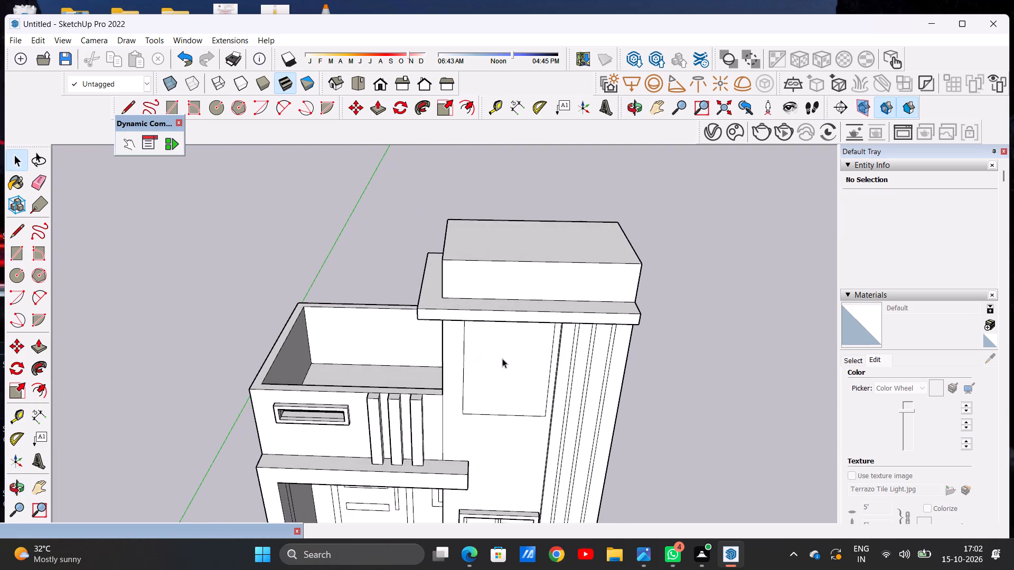
key("r")
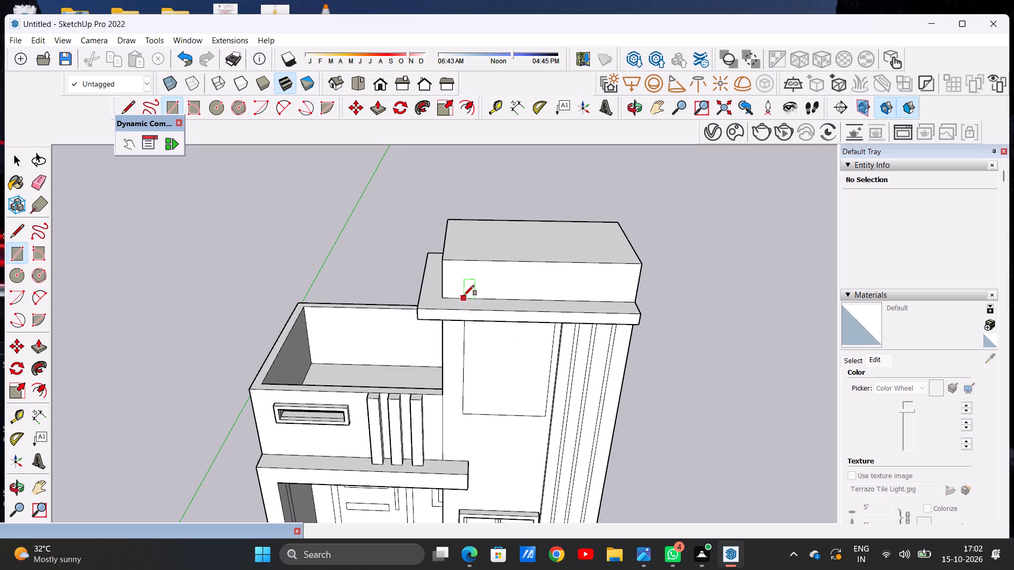
left_click(464, 296)
left_click(556, 297)
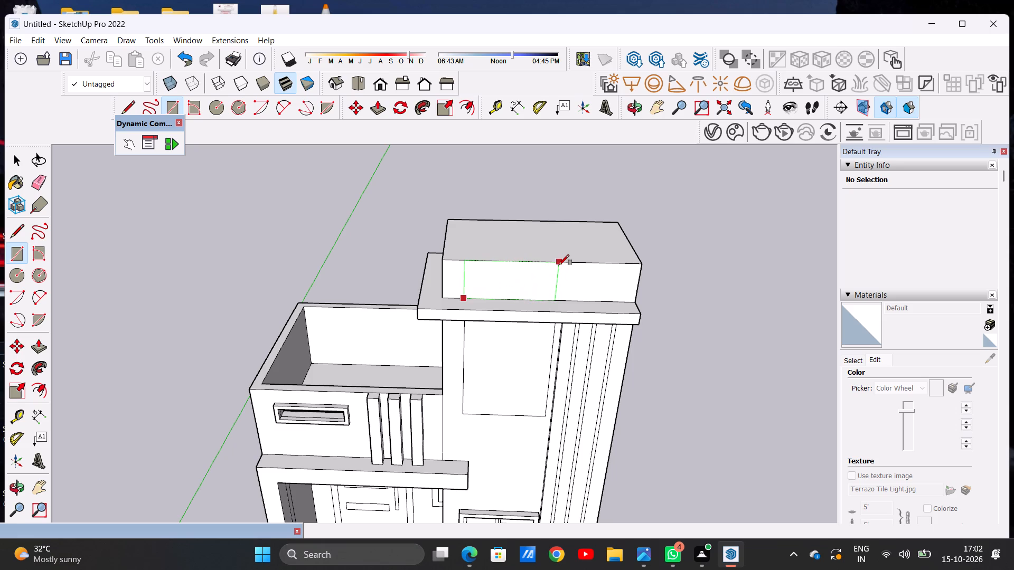
left_click(559, 265)
key("space")
Draw a guide line from the wall rectangle's outer top corner across the slab's underside and up its front face.
scroll(551, 303, "down", 4)
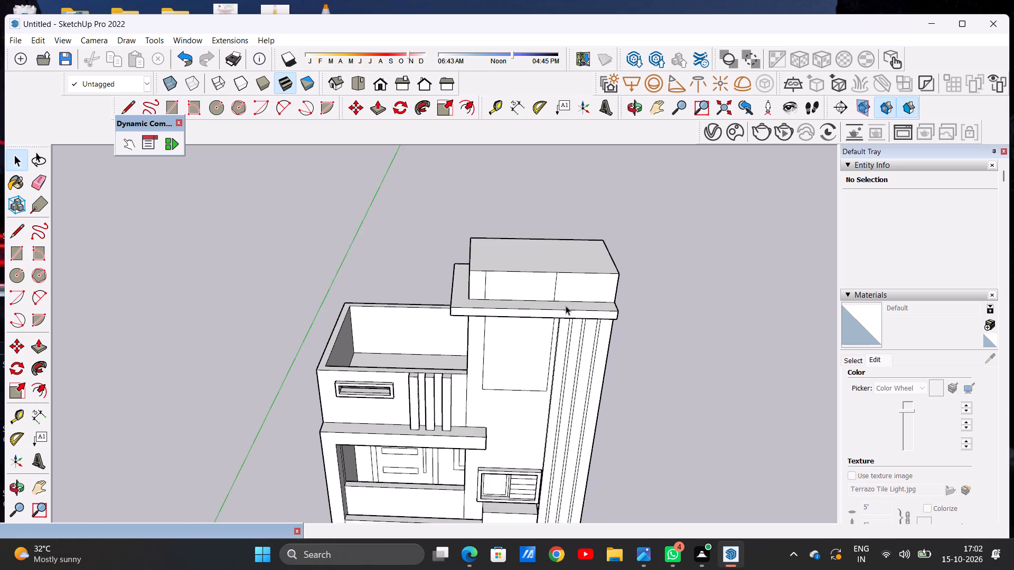
middle_click_drag(564, 306, 454, 257)
scroll(475, 309, "up", 3)
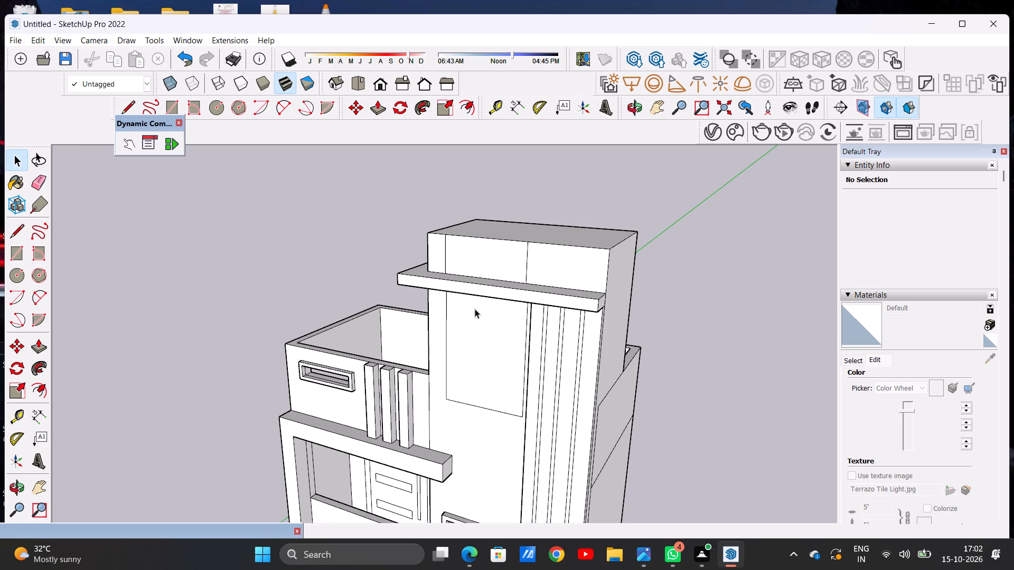
scroll(516, 311, "down", 5)
scroll(511, 322, "up", 7)
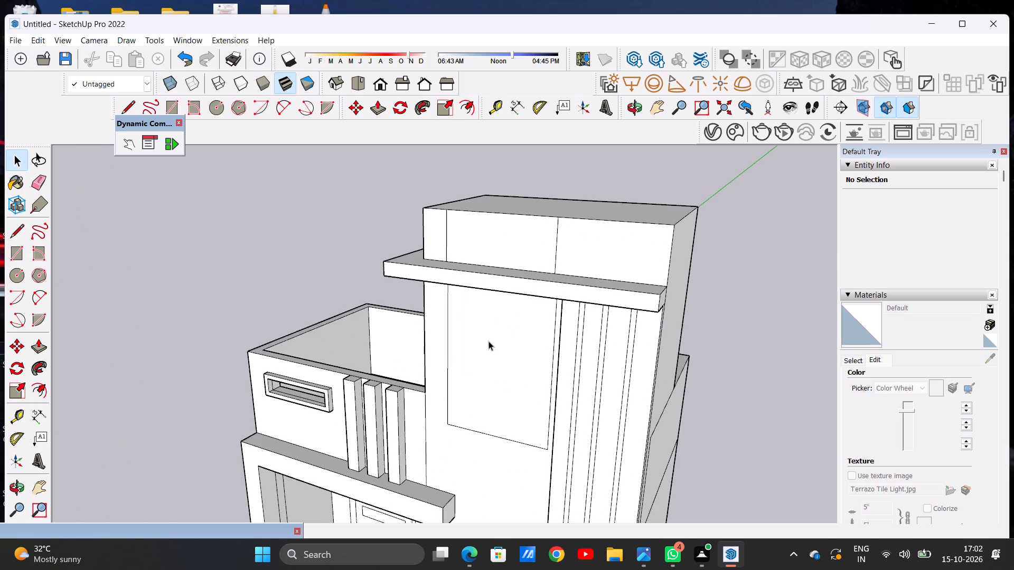
middle_click_drag(493, 340, 515, 350)
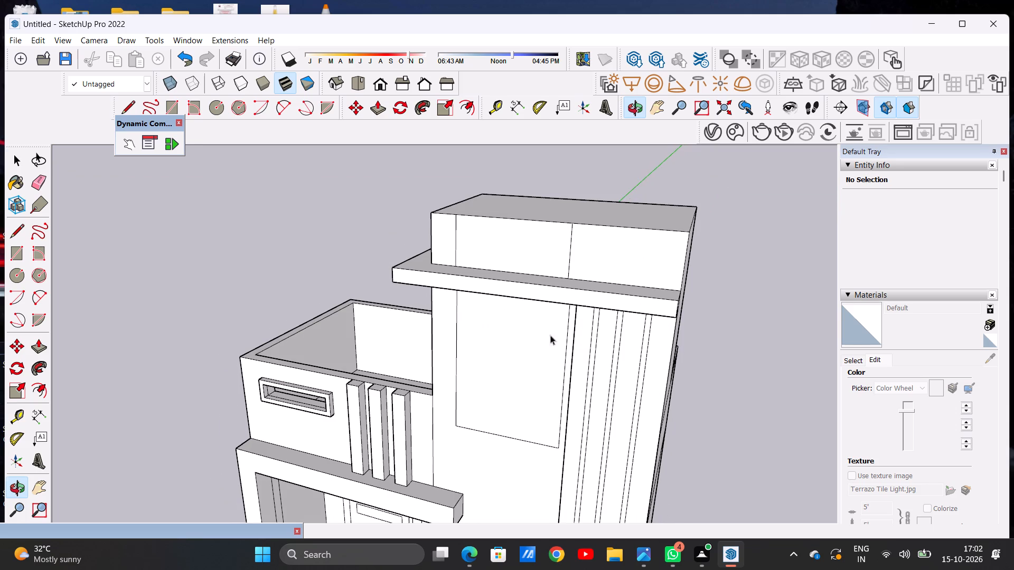
scroll(570, 332, "up", 4)
middle_click_drag(569, 331, 528, 338)
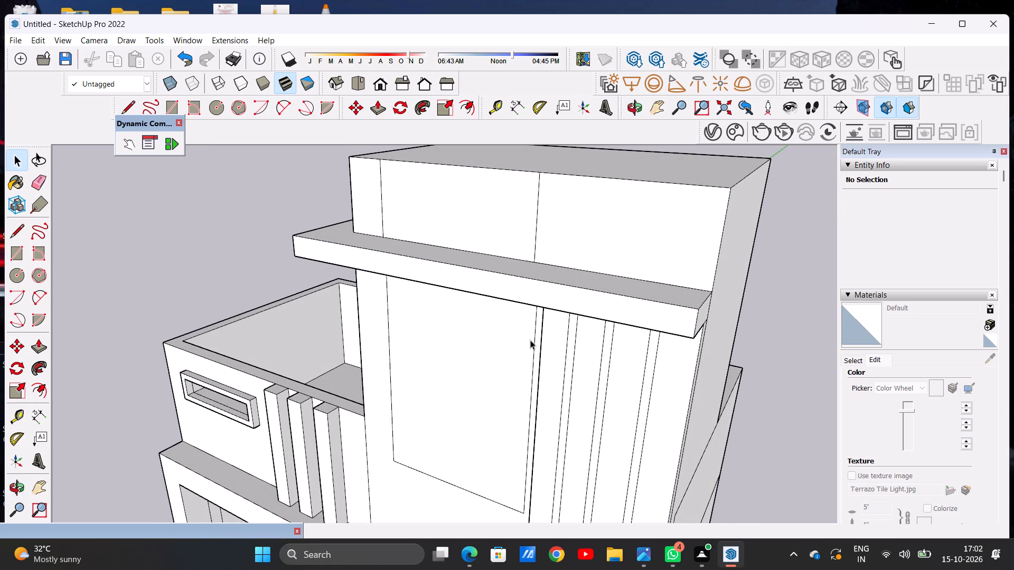
key("l")
scroll(553, 346, "up", 8)
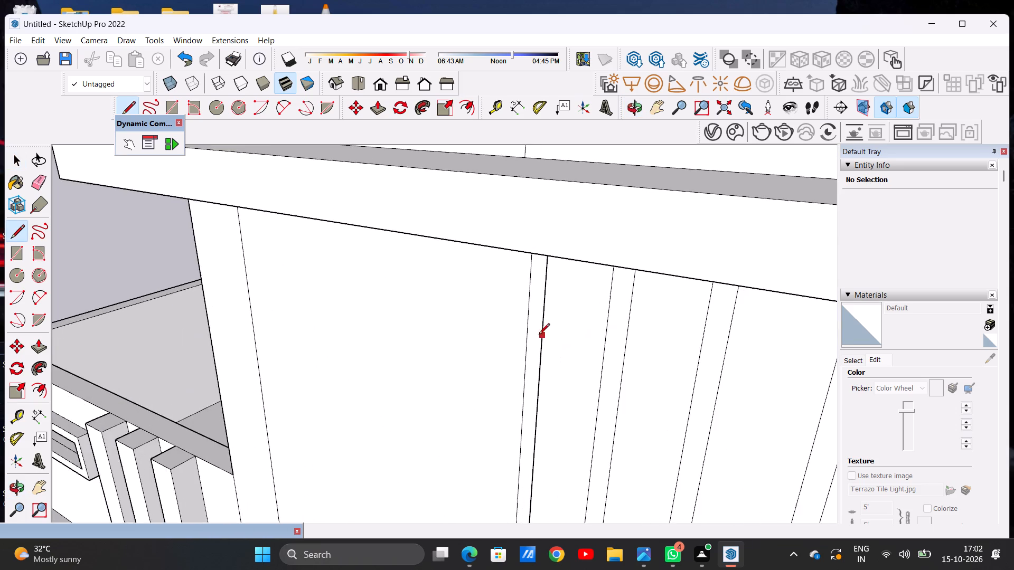
middle_click_drag(539, 332, 554, 275)
scroll(554, 275, "up", 1)
scroll(527, 329, "down", 7)
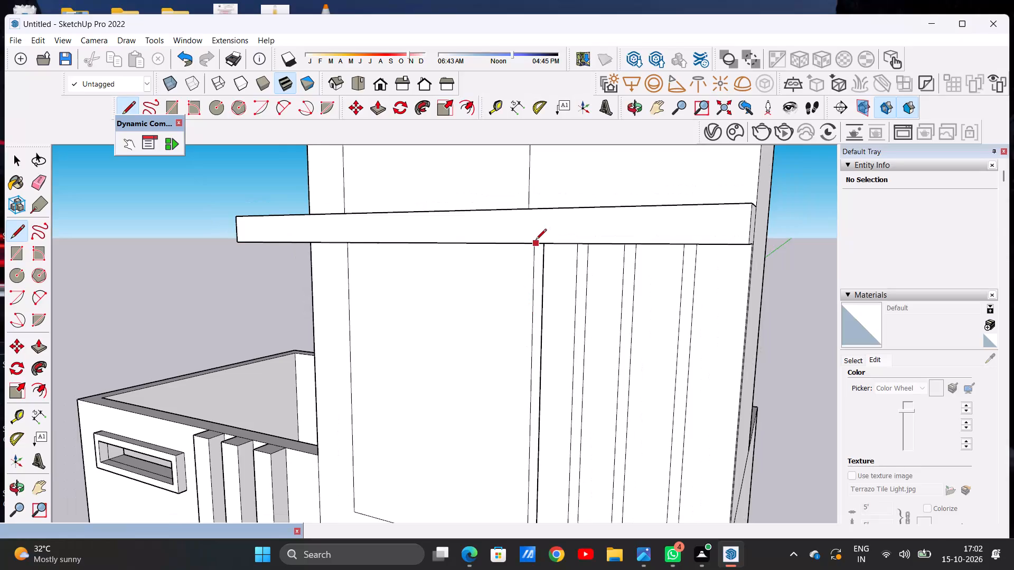
middle_click_drag(537, 207, 539, 230)
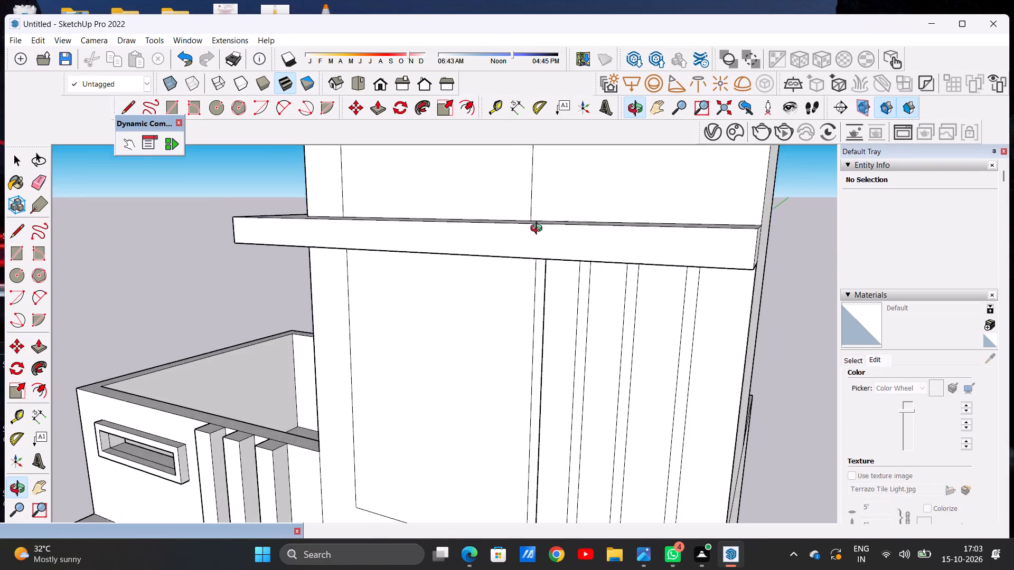
middle_click_drag(539, 230, 539, 275)
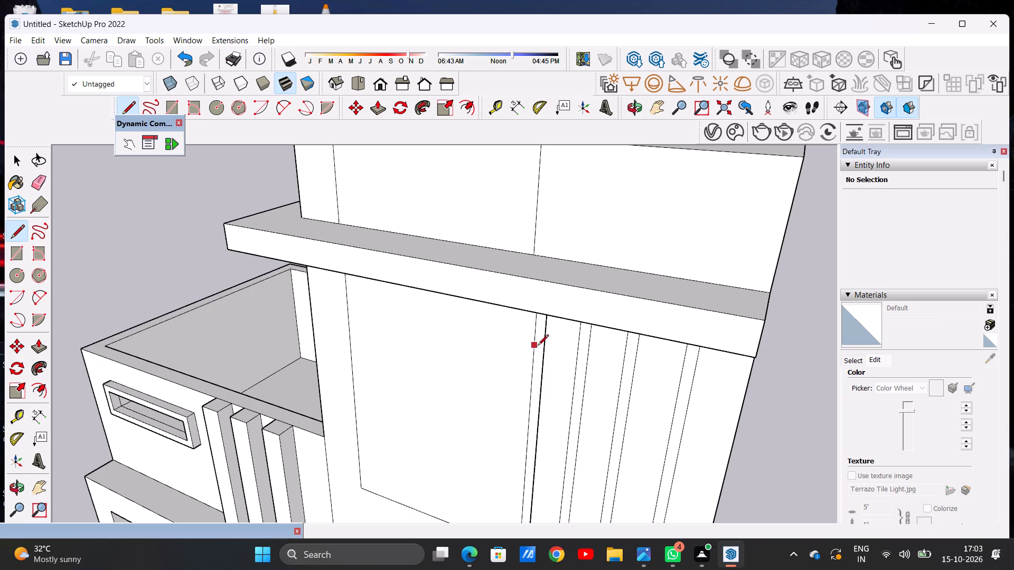
middle_click_drag(538, 343, 558, 211)
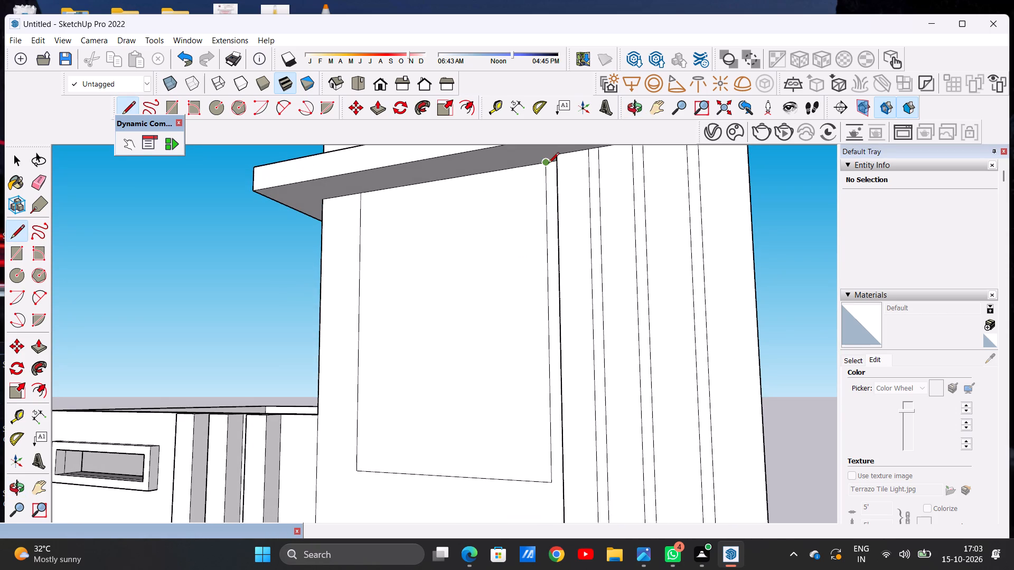
left_click(548, 164)
scroll(531, 241, "down", 10)
scroll(535, 215, "up", 8)
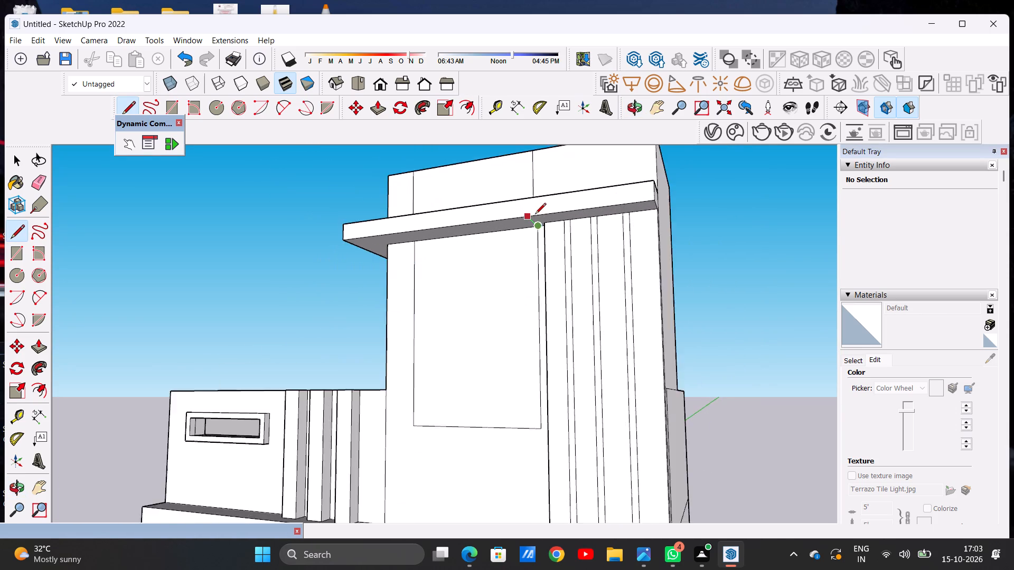
scroll(535, 215, "up", 4)
left_click(520, 216)
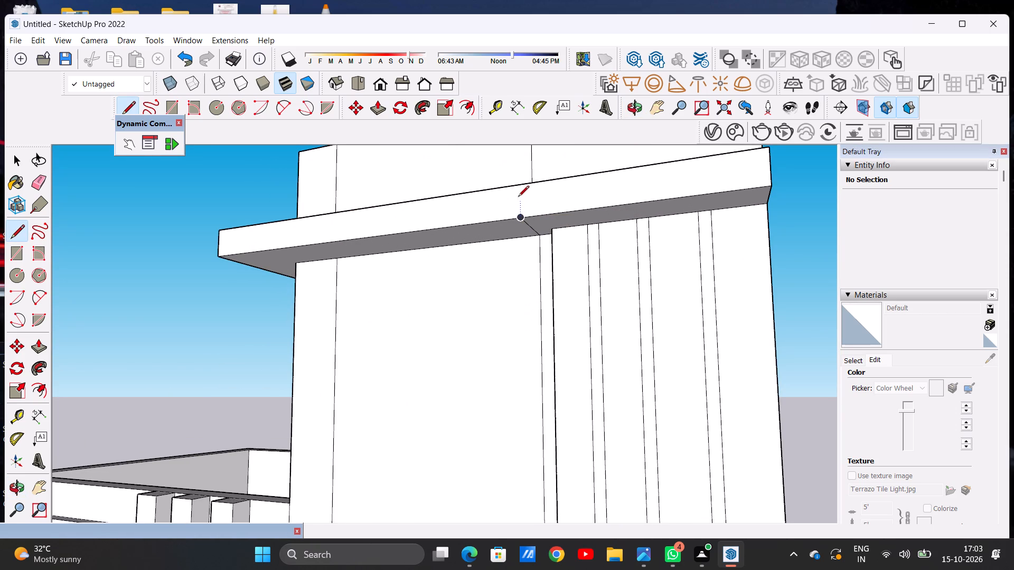
left_click(520, 184)
left_click(520, 223)
Continue the guide line across the slab's top and draw a vertical line up the parapet's front face to its top edge.
middle_click_drag(521, 185, 514, 358)
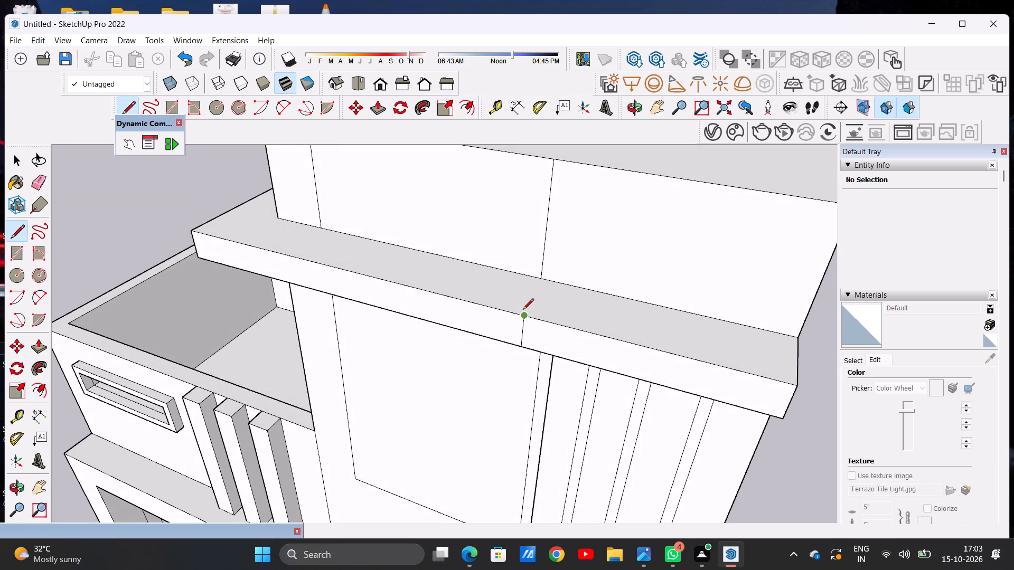
left_click(525, 314)
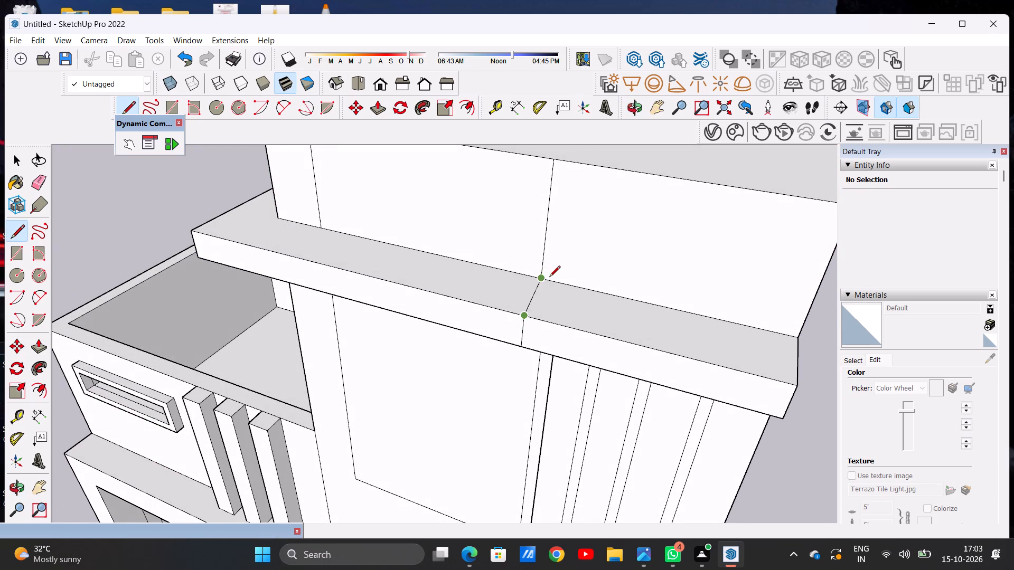
left_click(549, 278)
left_click(549, 282)
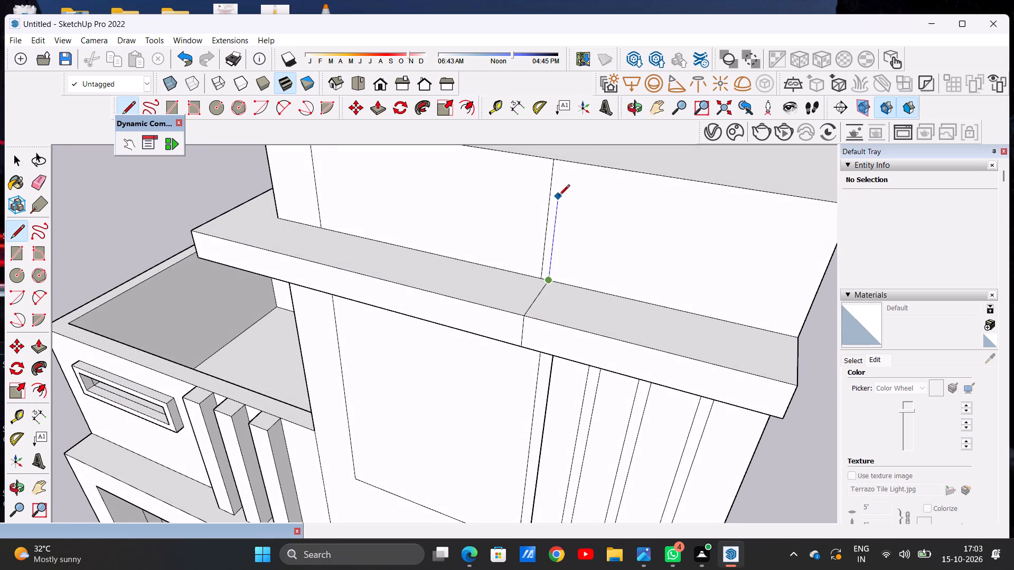
left_click(564, 161)
key("space")
Erase the parapet rectangle's original outer vertical edge beside the newly aligned line.
key("e")
scroll(550, 235, "up", 5)
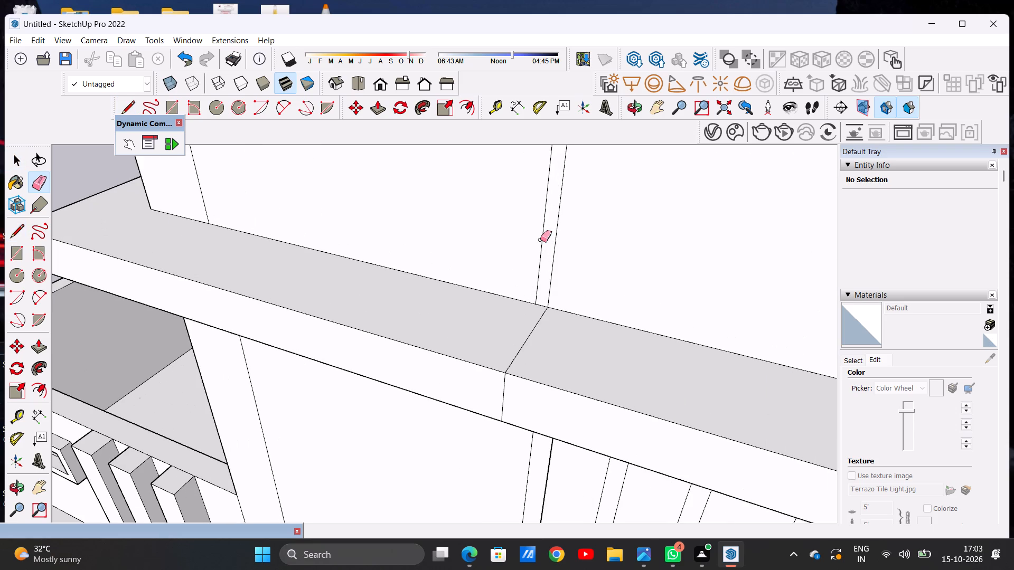
left_click(542, 240)
Erase the guide lines on the slab's top, front face and underside.
left_click_drag(523, 331, 535, 339)
left_click_drag(535, 339, 537, 339)
left_click_drag(500, 391, 515, 393)
scroll(570, 275, "down", 10)
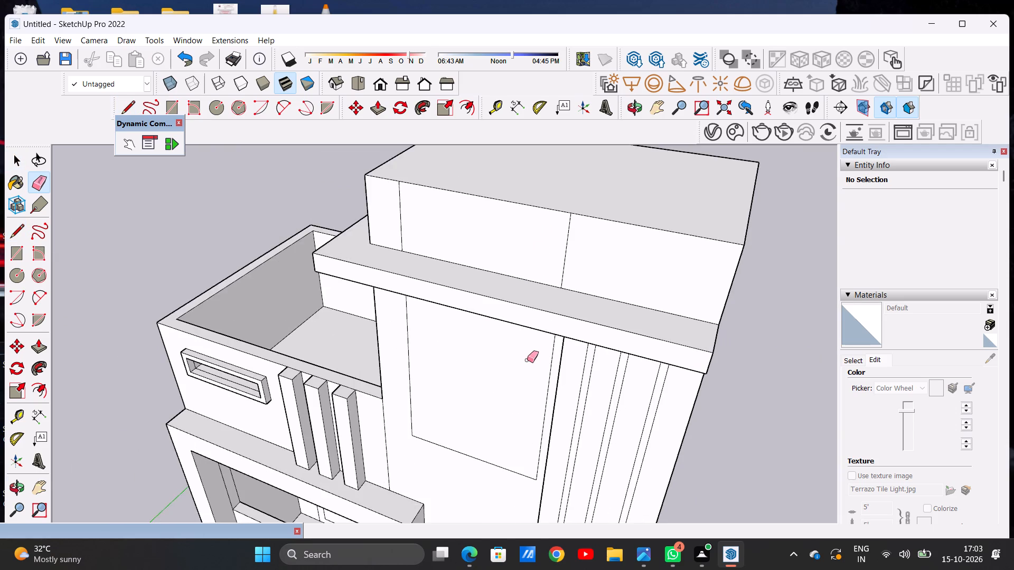
middle_click_drag(529, 358, 573, 153)
scroll(561, 360, "down", 1)
scroll(561, 363, "up", 1)
scroll(559, 366, "down", 13)
scroll(573, 255, "up", 8)
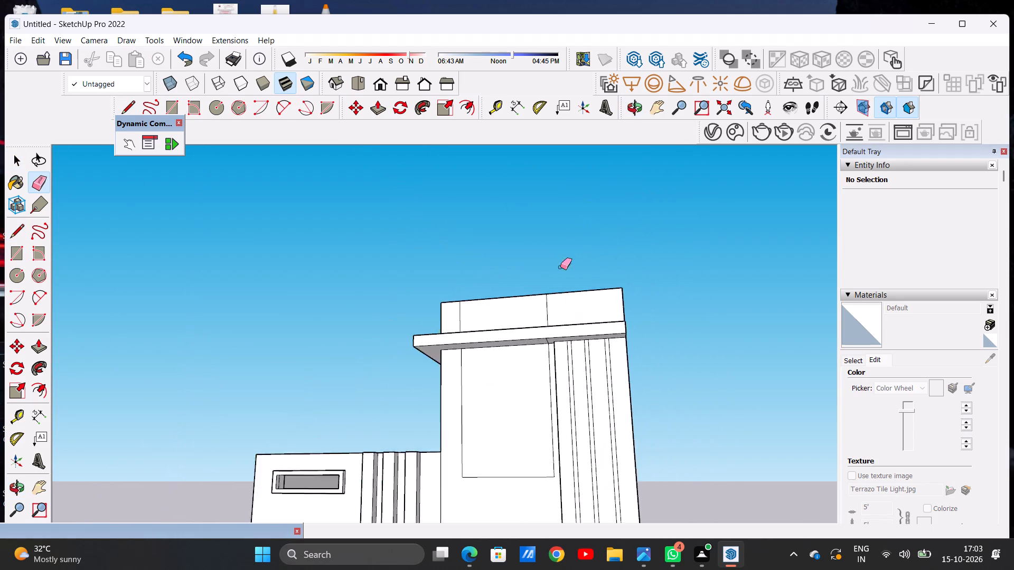
scroll(560, 267, "up", 8)
middle_click_drag(547, 357, 541, 326)
scroll(537, 361, "up", 4)
left_click(533, 332)
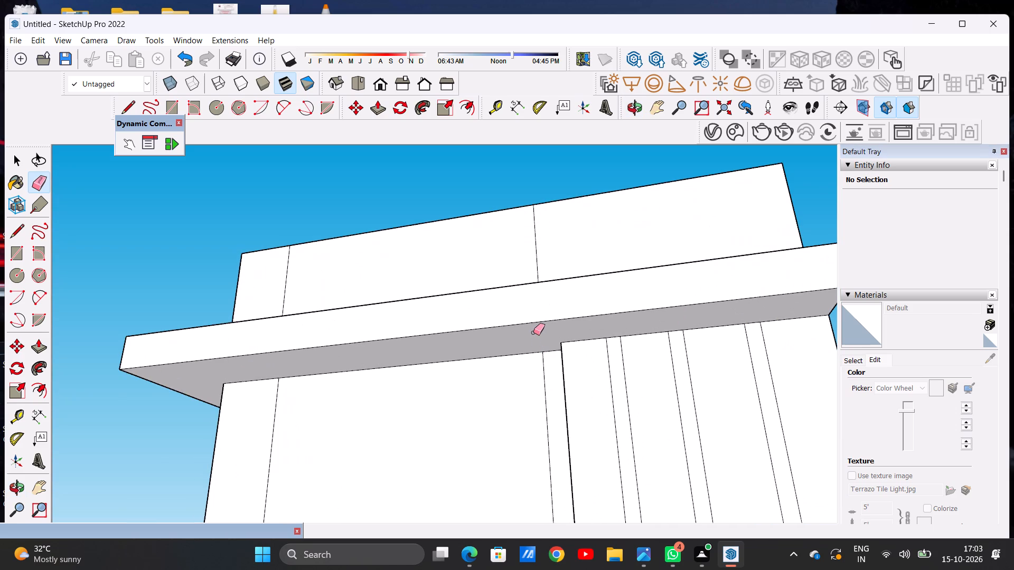
key("space")
scroll(478, 377, "down", 20)
scroll(478, 377, "down", 6)
middle_click_drag(517, 391, 502, 460)
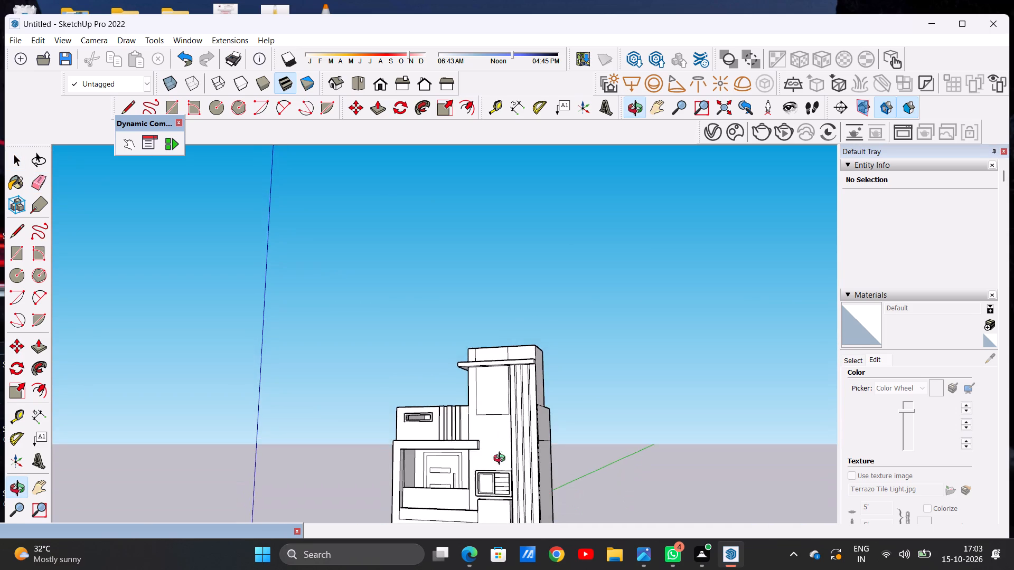
Push/Pull the rectangle on the tower wall below the slab slightly outward to form a raised panel.
middle_click_drag(502, 460, 480, 516)
scroll(505, 353, "up", 7)
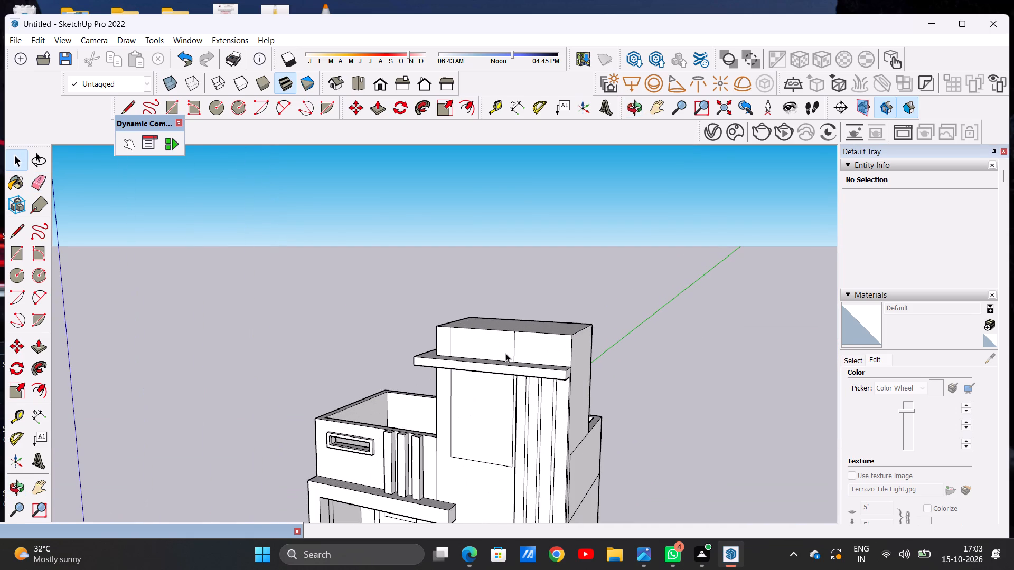
key("p")
scroll(499, 378, "up", 4)
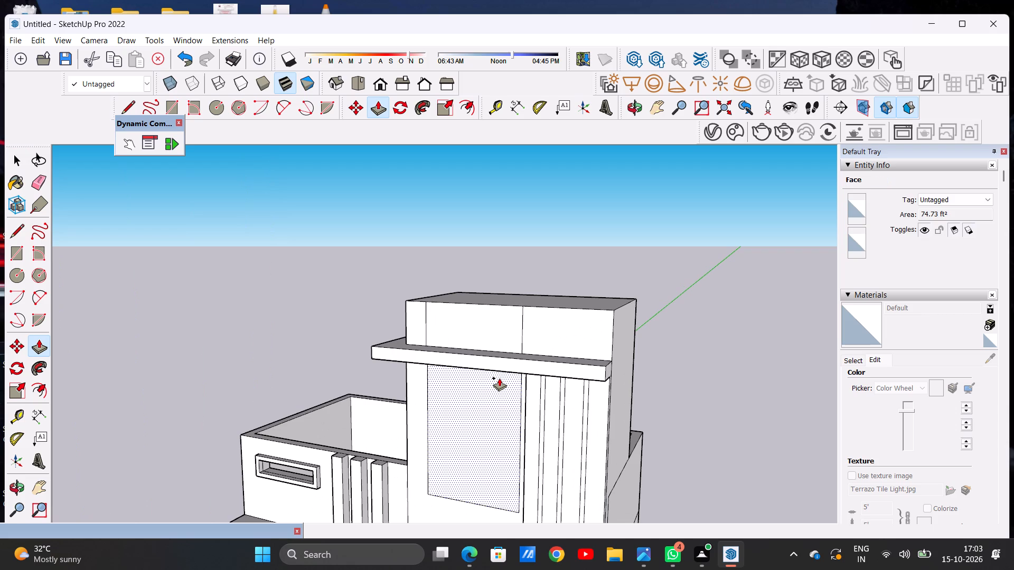
left_click(499, 378)
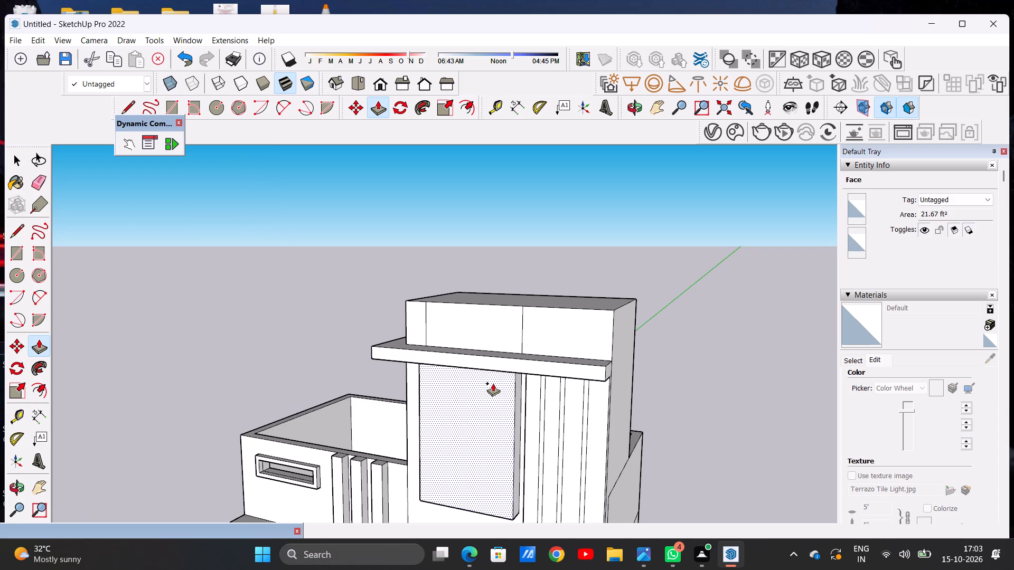
left_click(493, 383)
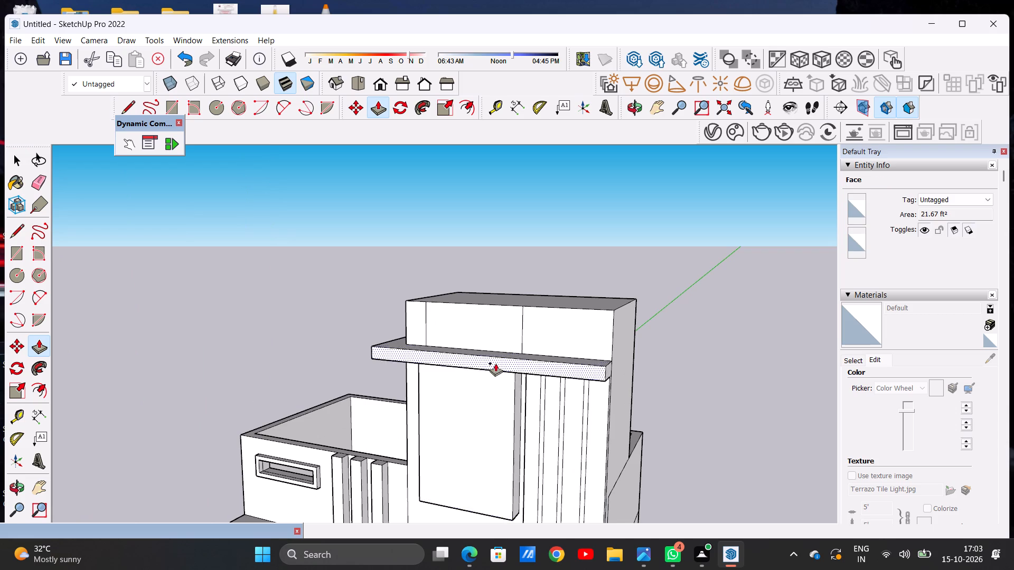
Push/Pull the parapet rectangle above the slab outward, flush with the raised wall panel below.
left_click(510, 322)
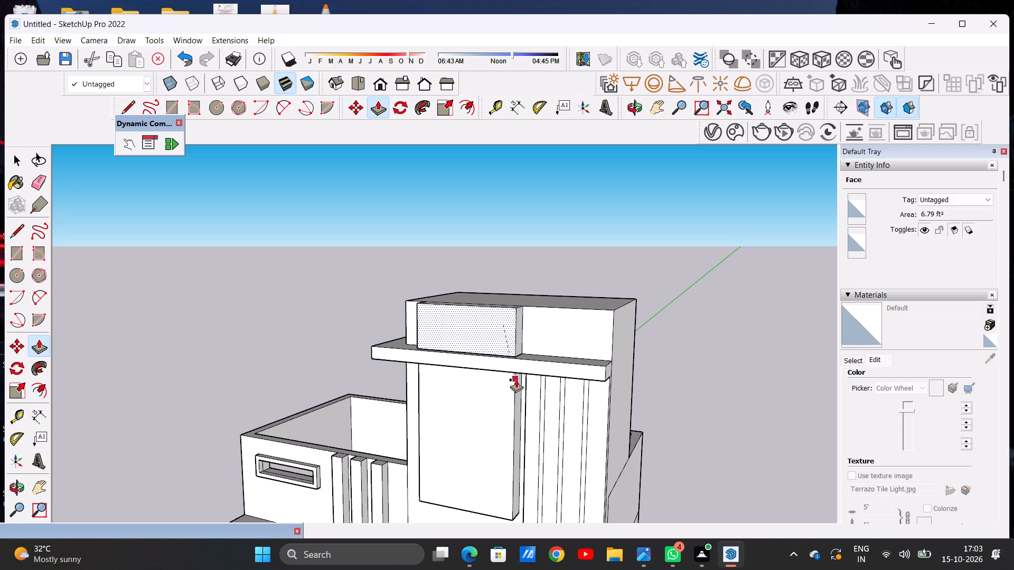
left_click(516, 386)
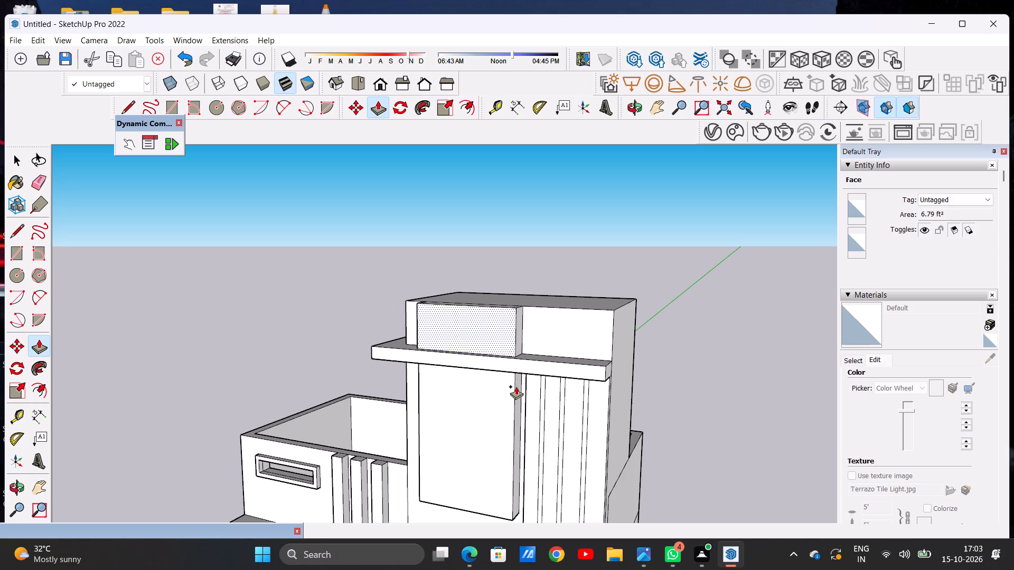
key("space")
Examine the raised wall and parapet panels and the whole front elevation from several angles and distances.
scroll(494, 340, "down", 8)
middle_click_drag(483, 341, 548, 326)
scroll(483, 341, "up", 1)
scroll(483, 374, "down", 2)
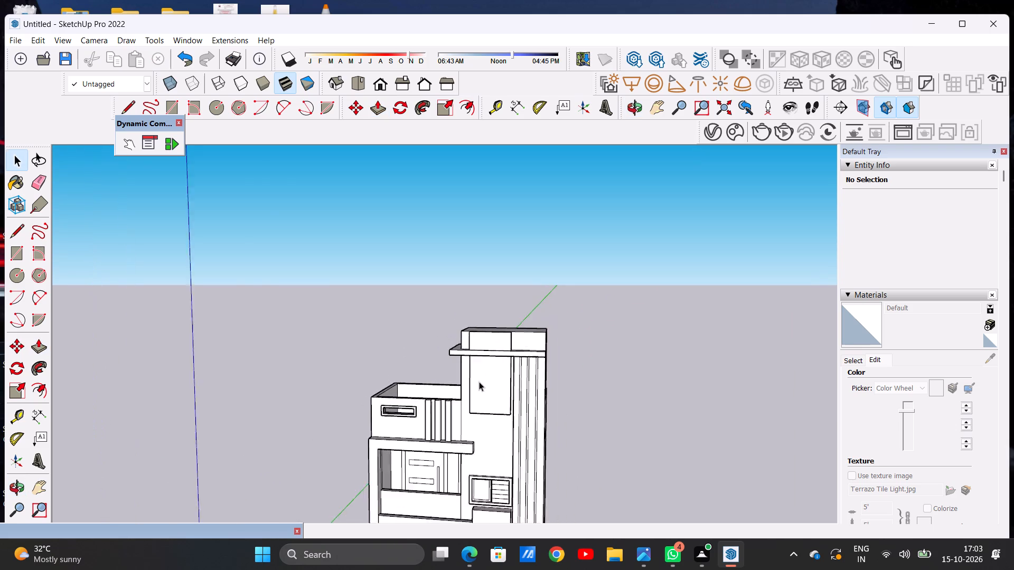
scroll(479, 382, "down", 8)
scroll(477, 364, "up", 7)
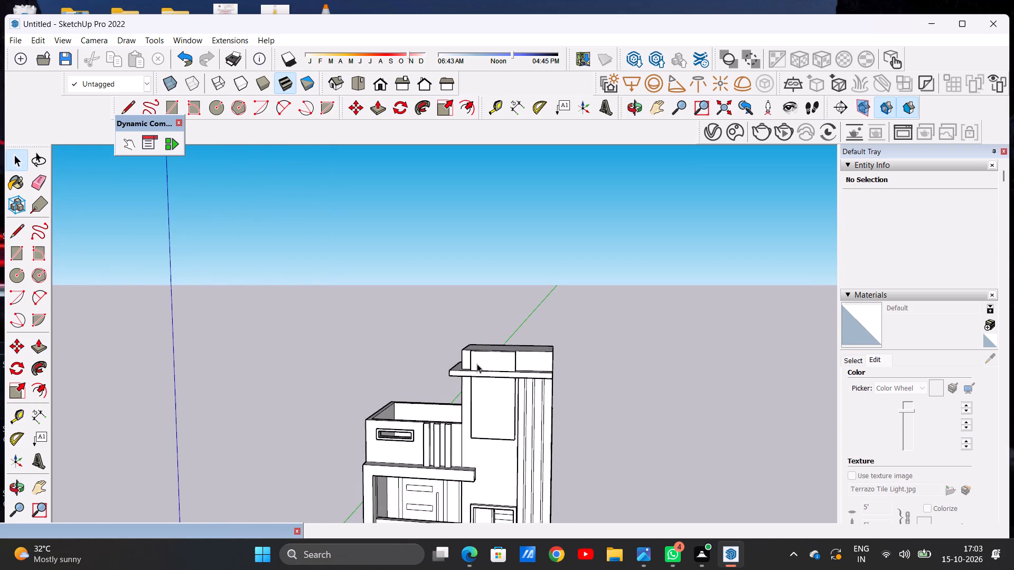
scroll(477, 364, "down", 5)
scroll(476, 384, "up", 7)
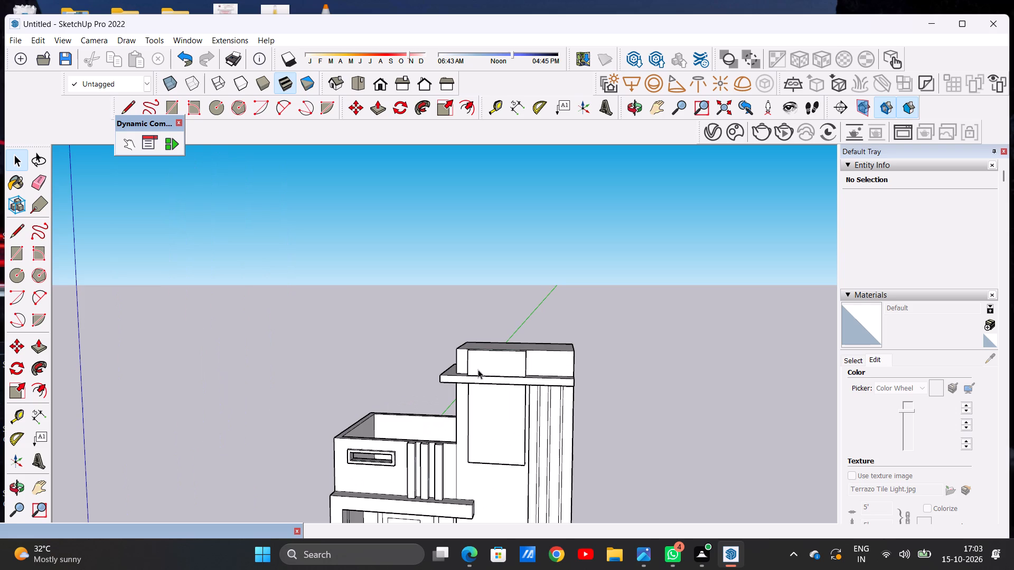
scroll(469, 383, "down", 5)
middle_click_drag(497, 373, 492, 346)
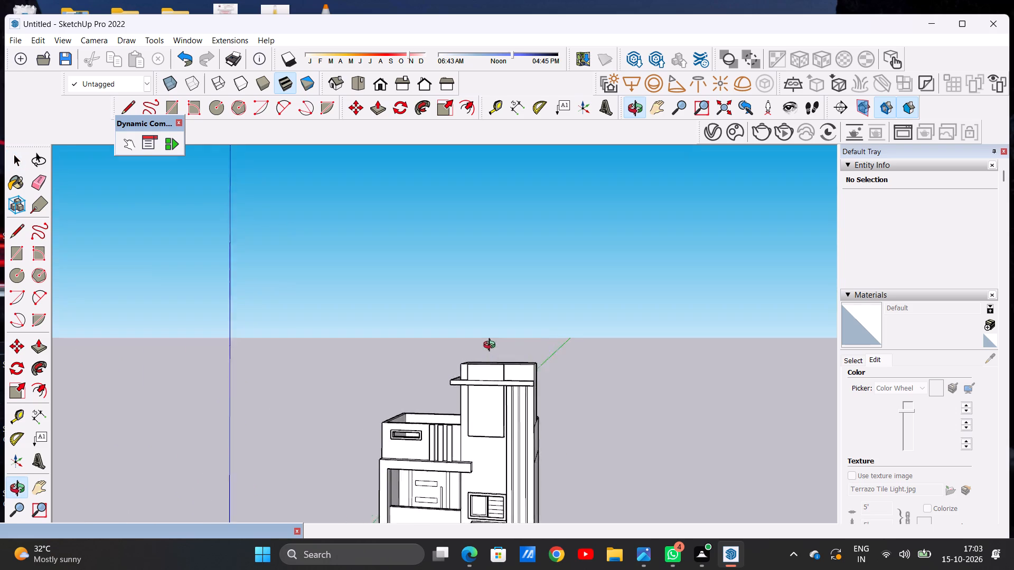
middle_click_drag(492, 346, 638, 305)
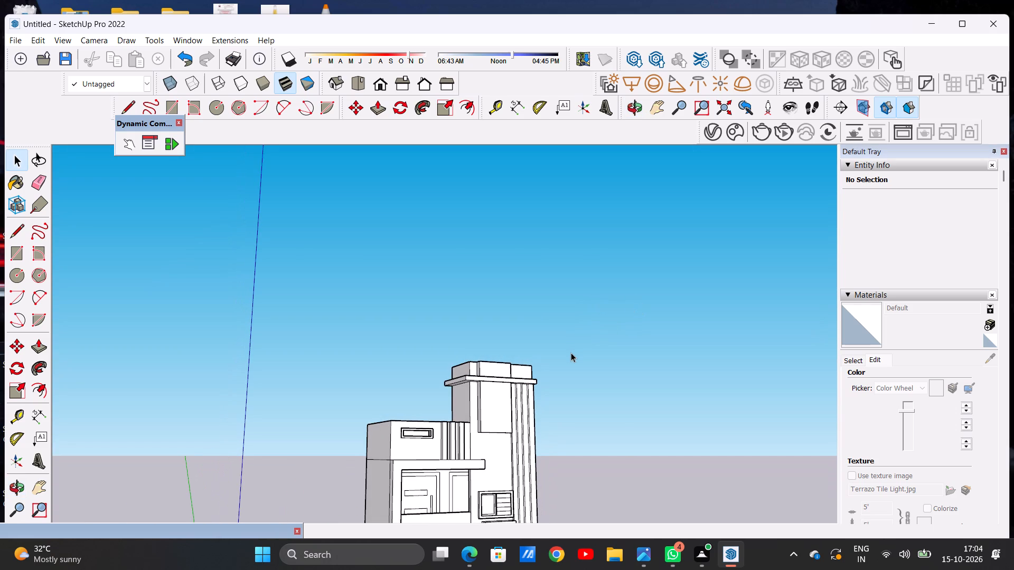
scroll(570, 353, "down", 5)
scroll(555, 356, "up", 6)
middle_click_drag(537, 370, 484, 382)
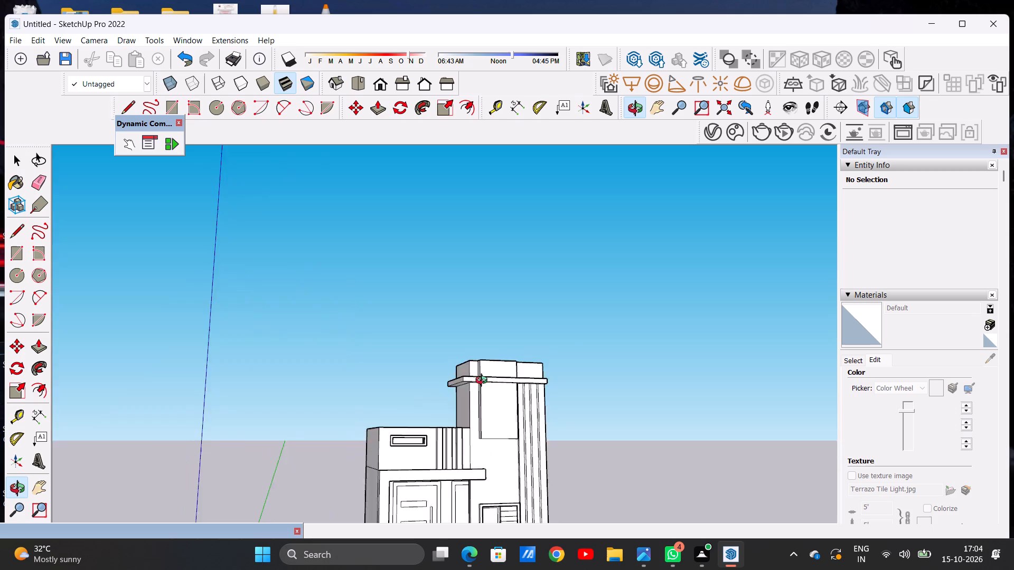
middle_click_drag(484, 382, 407, 401)
scroll(468, 377, "up", 12)
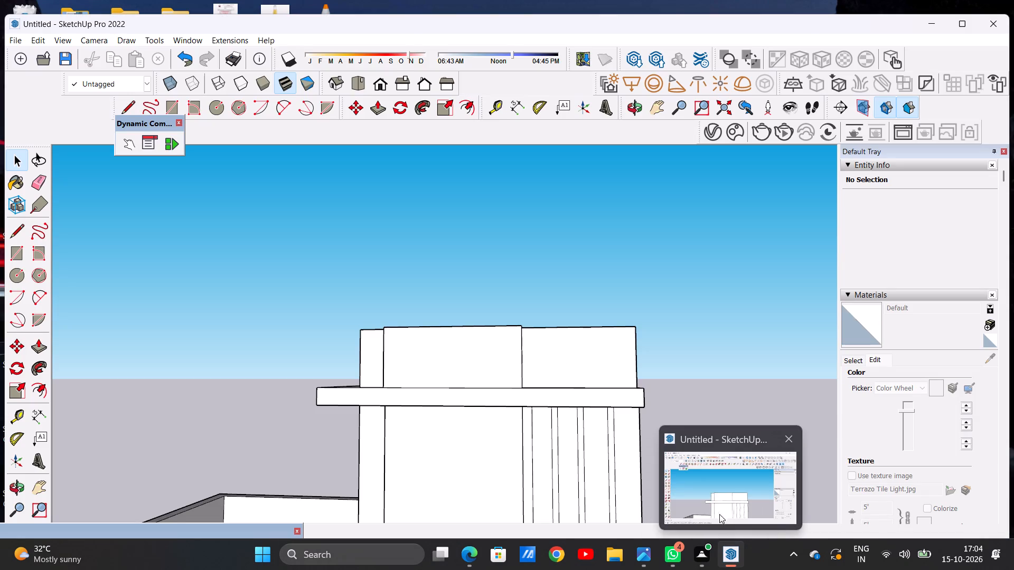
left_click(708, 485)
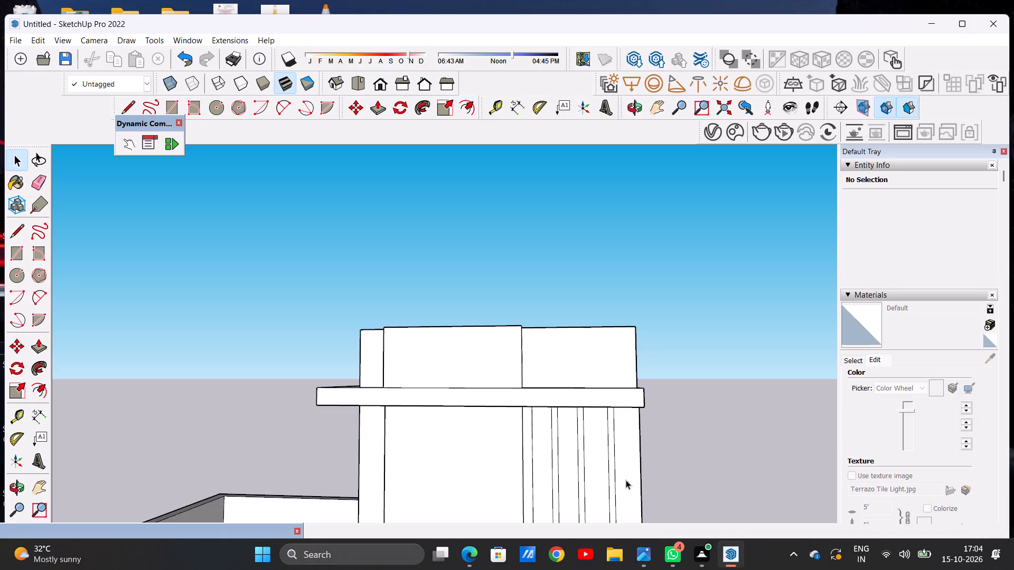
scroll(525, 375, "down", 15)
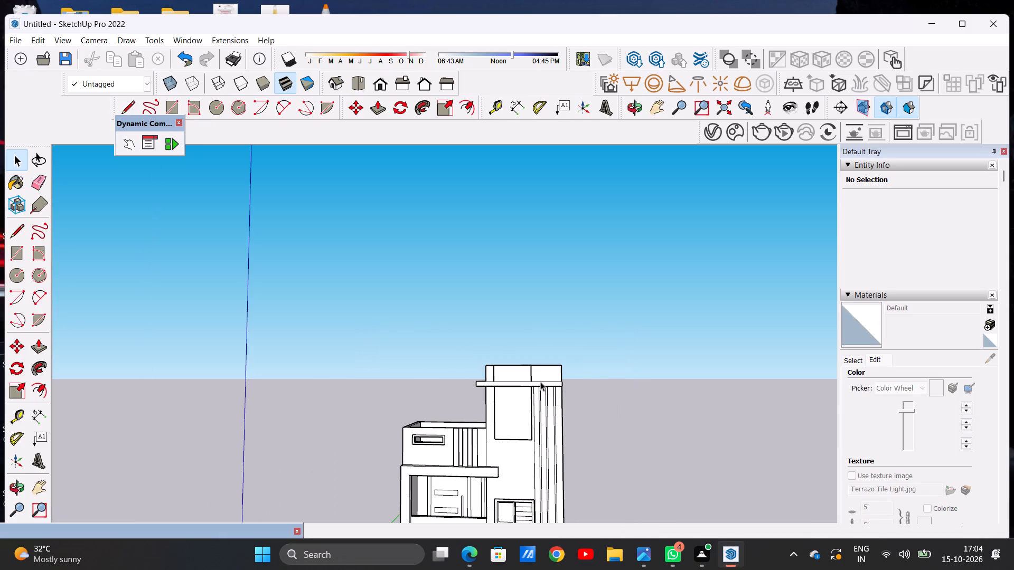
scroll(539, 382, "down", 7)
scroll(536, 395, "up", 9)
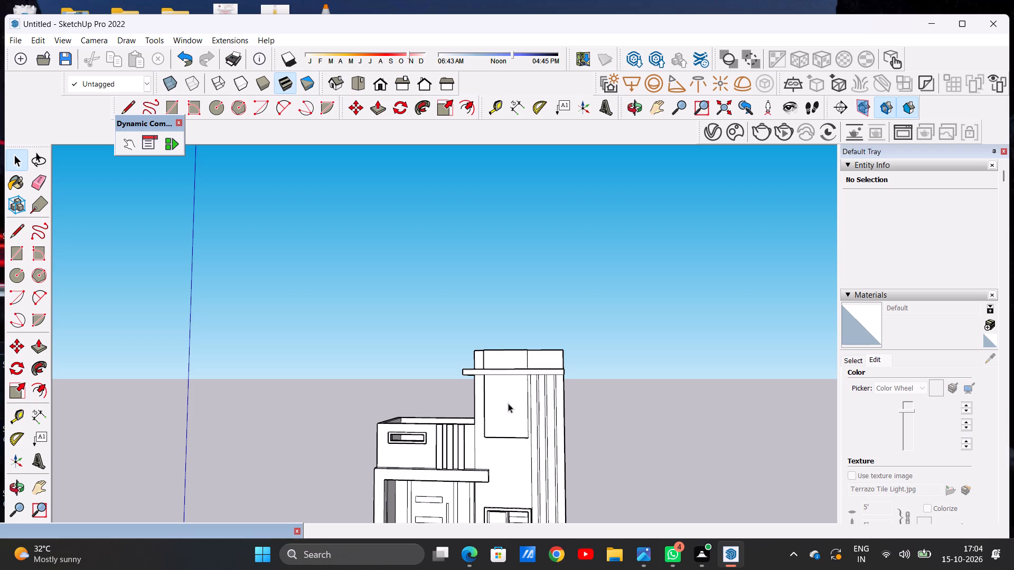
scroll(537, 385, "down", 5)
scroll(525, 397, "up", 11)
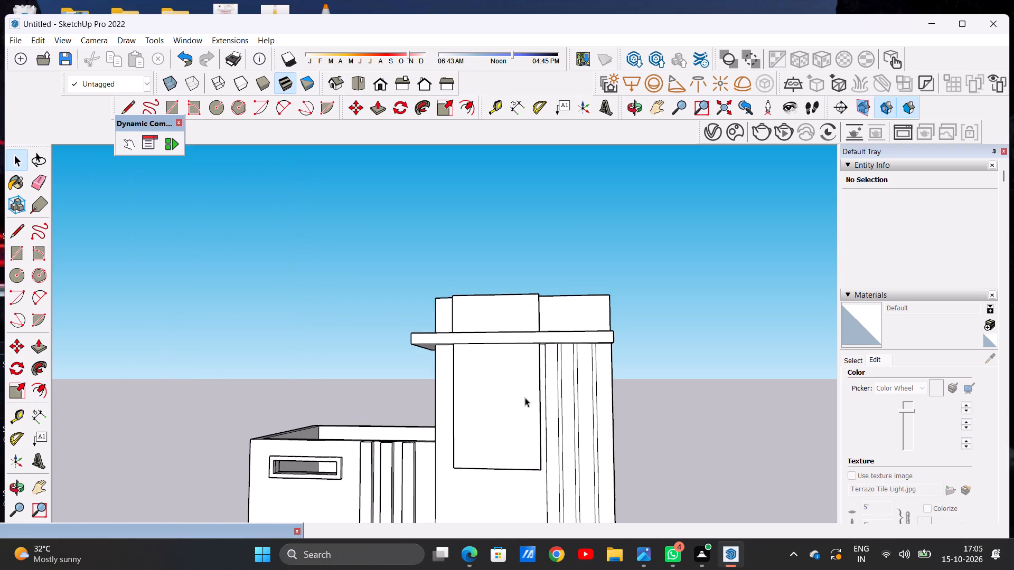
scroll(520, 362, "down", 5)
scroll(522, 410, "up", 4)
scroll(510, 358, "down", 6)
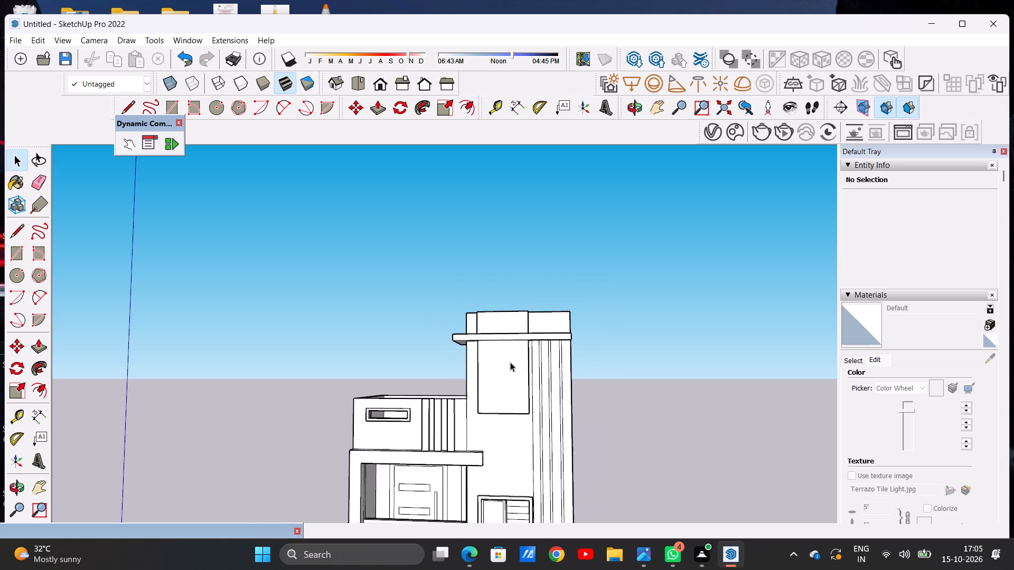
Draw a smaller rectangle inset within the raised wall panel below the slab, leaving a frame around it.
scroll(521, 416, "up", 6)
scroll(501, 356, "up", 1)
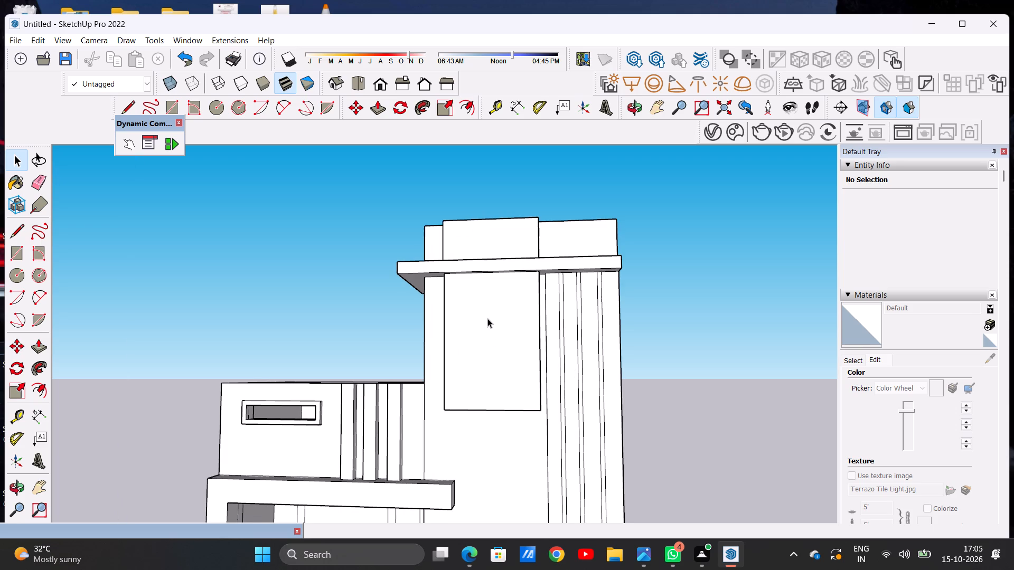
key("r")
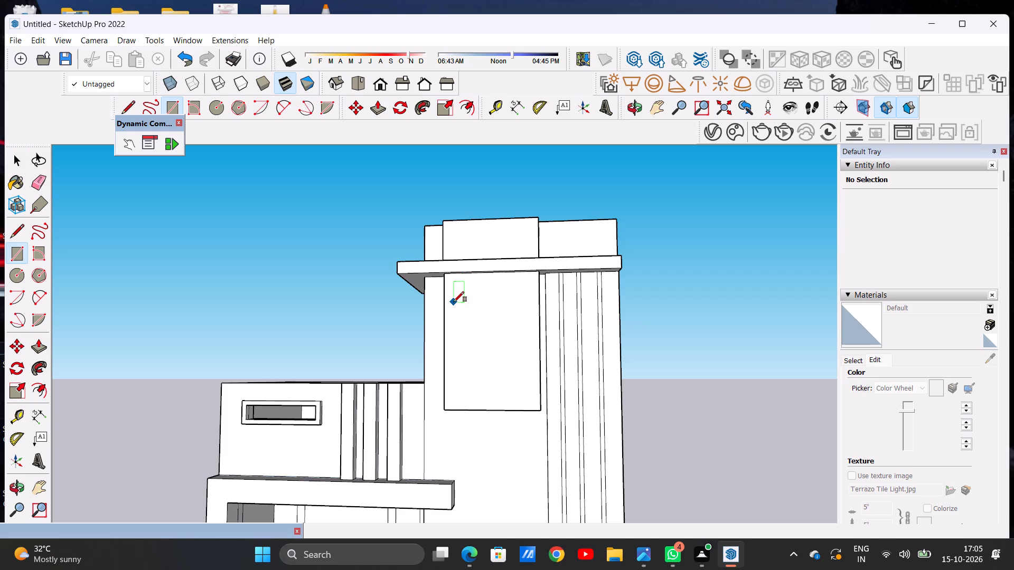
left_click(455, 301)
left_click(531, 397)
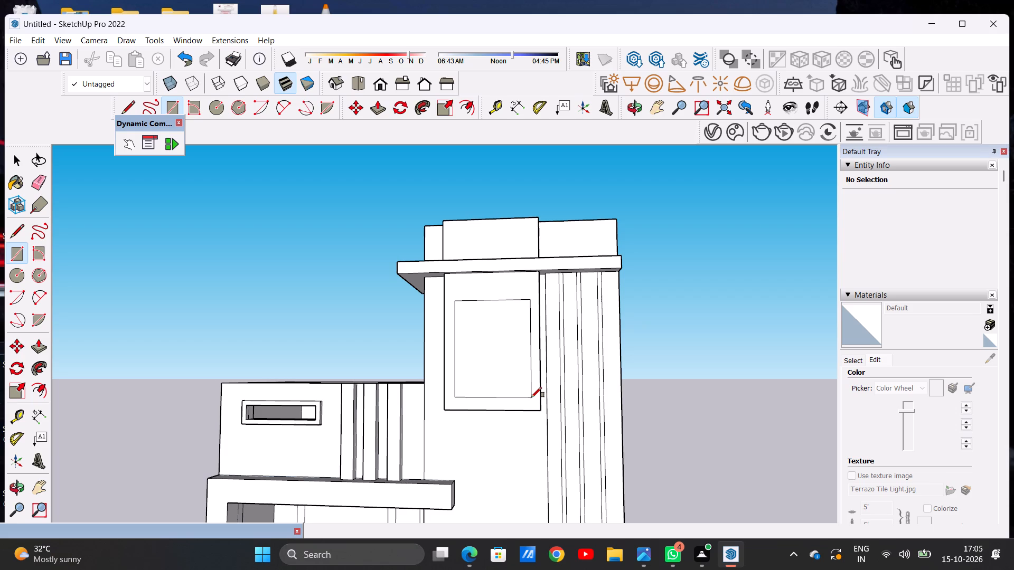
key("space")
Push/Pull the inset rectangle inward to form a window recess in the raised wall panel.
middle_click_drag(496, 317, 518, 429)
scroll(499, 367, "up", 3)
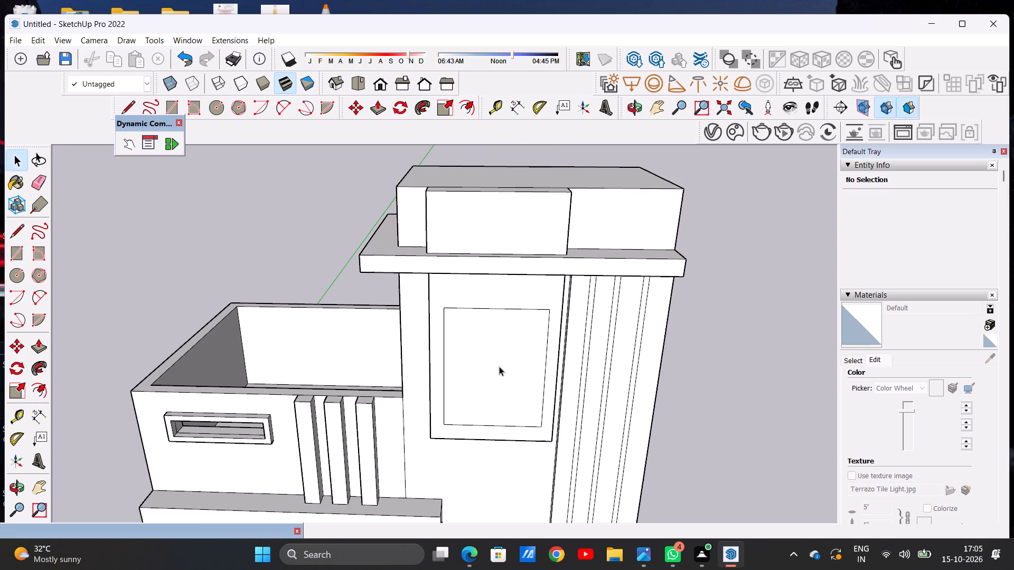
key("p")
left_click(492, 356)
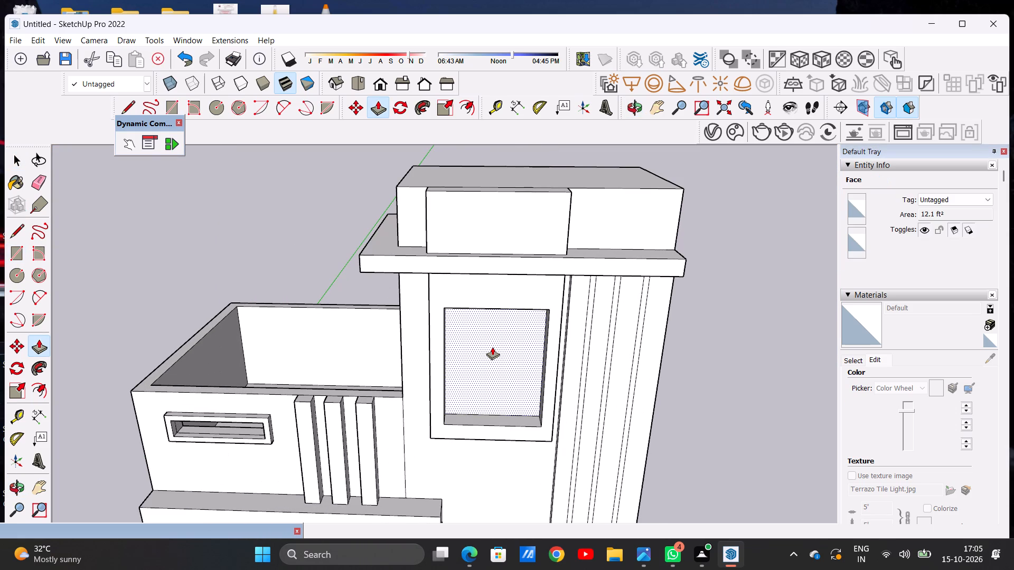
left_click(492, 347)
key("space")
Draw a horizontal line from side to side across the upper part of the window recess's back face.
middle_click_drag(470, 392, 392, 302)
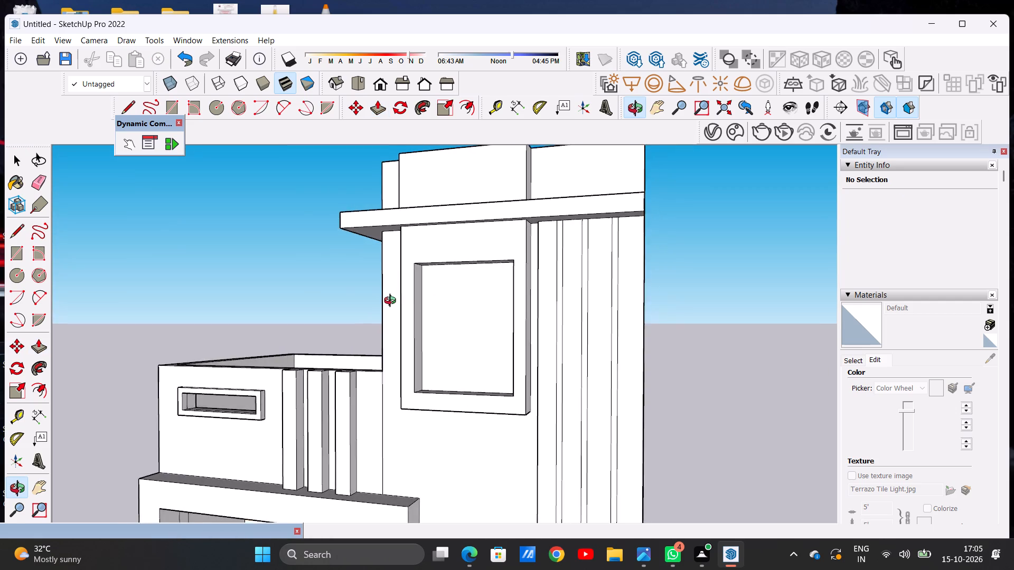
middle_click_drag(392, 302, 486, 310)
scroll(523, 321, "up", 2)
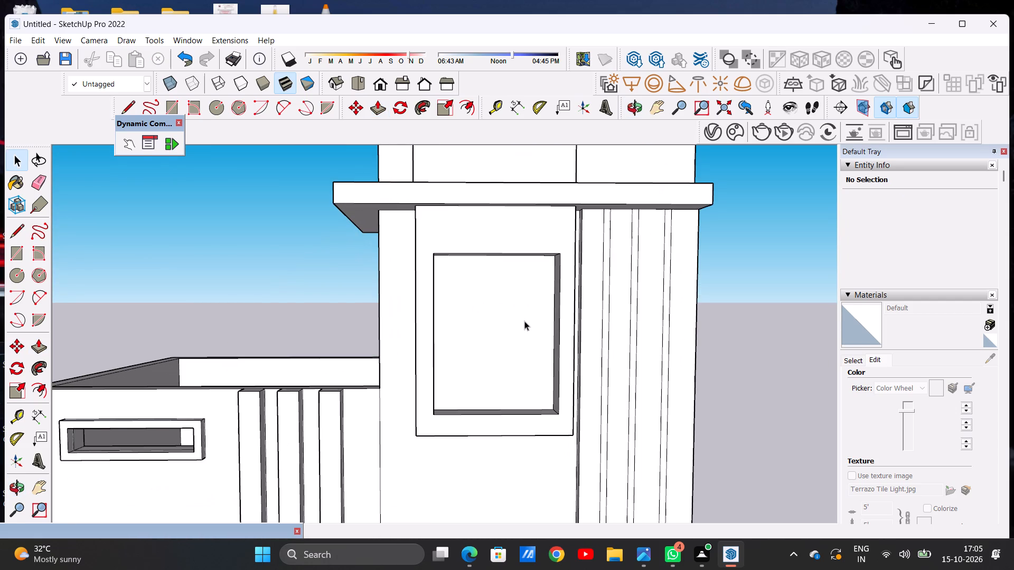
middle_click_drag(522, 320, 505, 320)
scroll(517, 315, "up", 1)
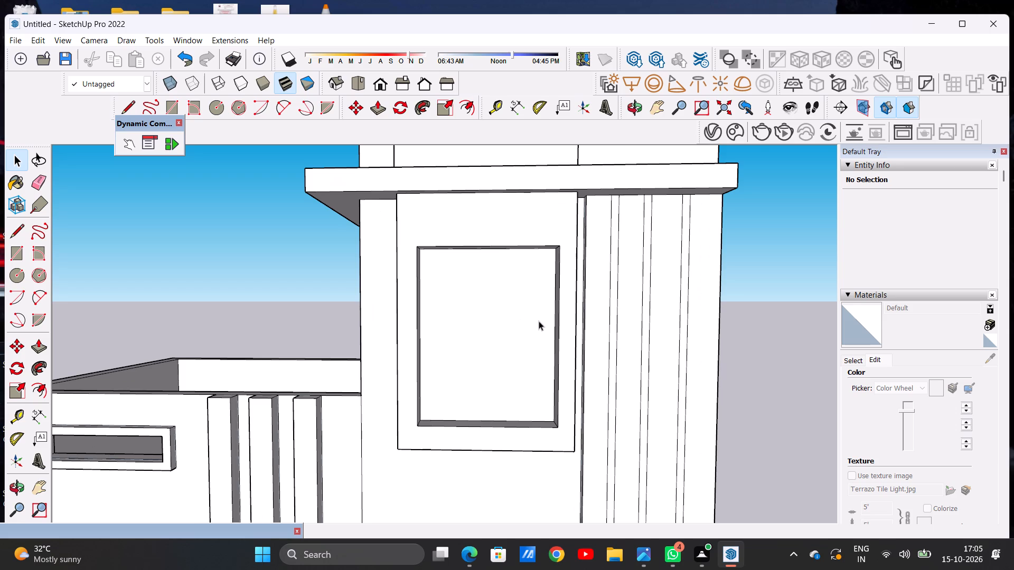
scroll(532, 330, "up", 5)
middle_click_drag(500, 320, 455, 371)
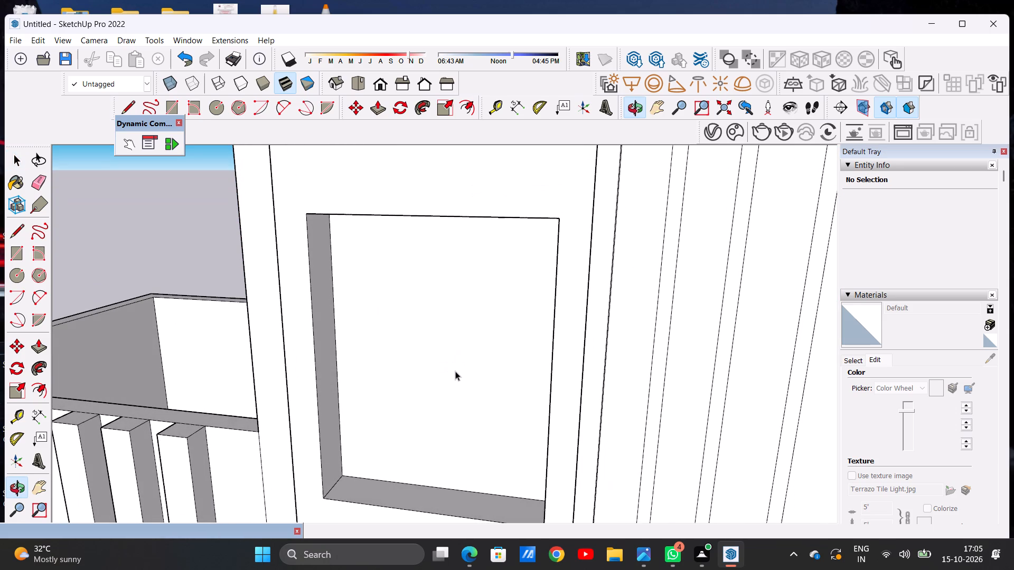
key("l")
left_click(334, 290)
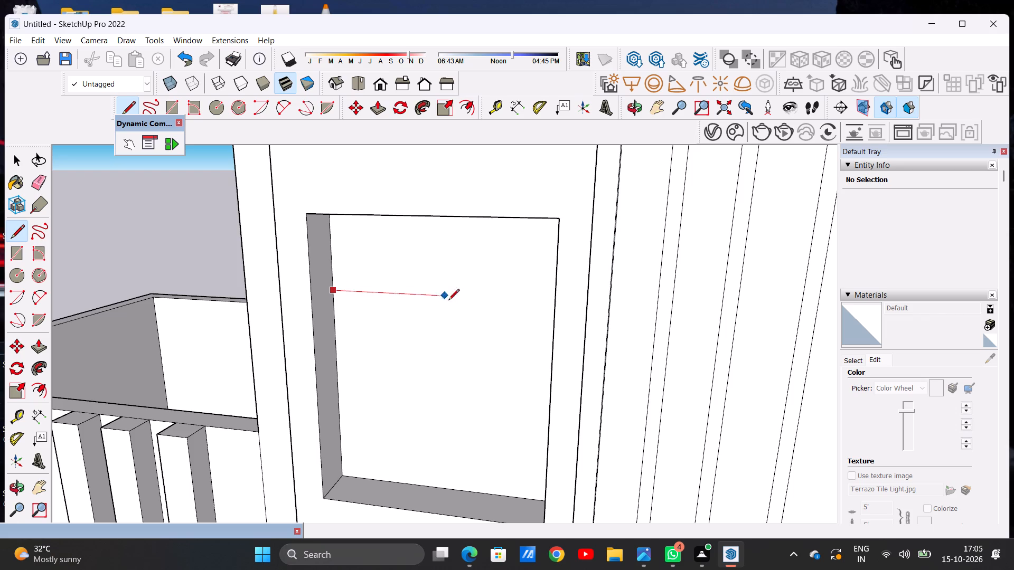
middle_click_drag(431, 306, 560, 290)
scroll(585, 270, "up", 6)
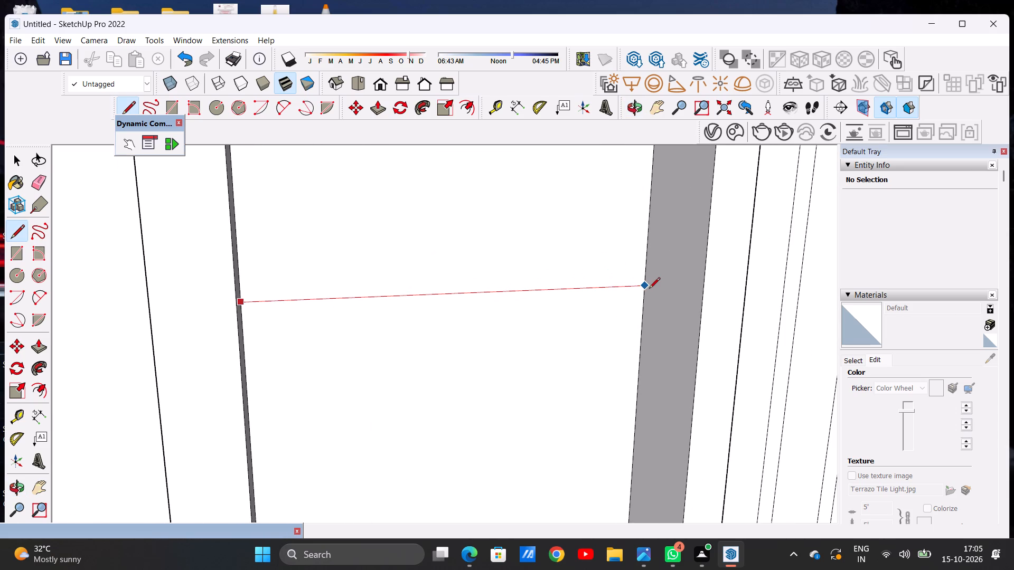
left_click(646, 288)
key("space")
Draw a second horizontal line just above the first across the window recess's back face, forming a narrow band.
scroll(382, 345, "down", 8)
middle_click_drag(414, 390, 395, 373)
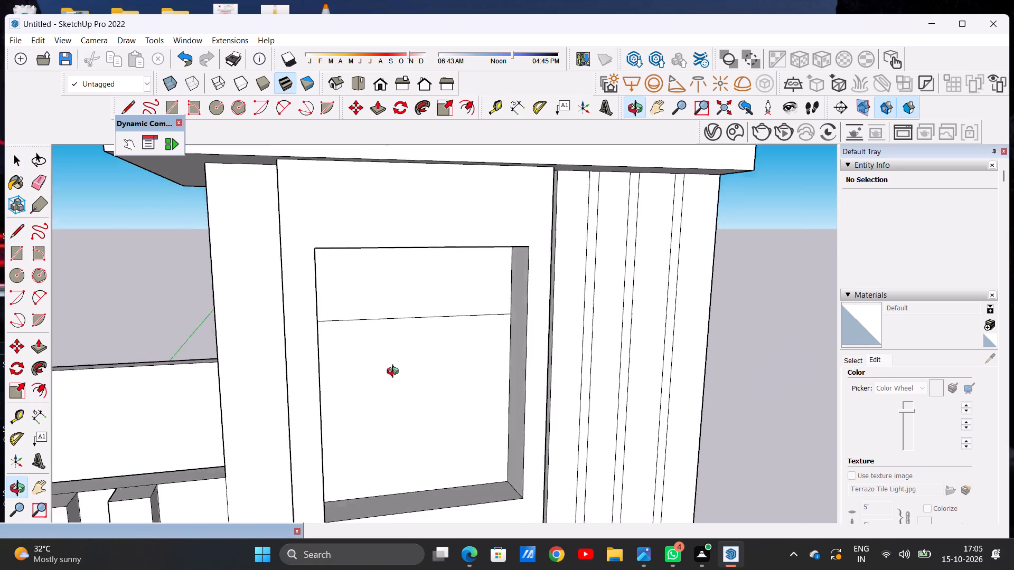
middle_click_drag(395, 373, 345, 346)
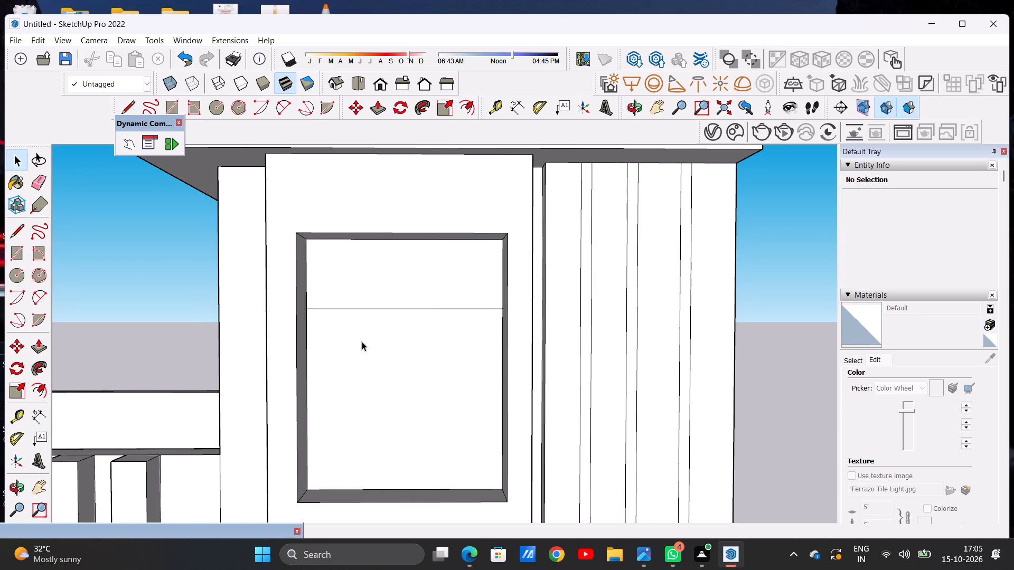
scroll(383, 336, "up", 5)
key("l")
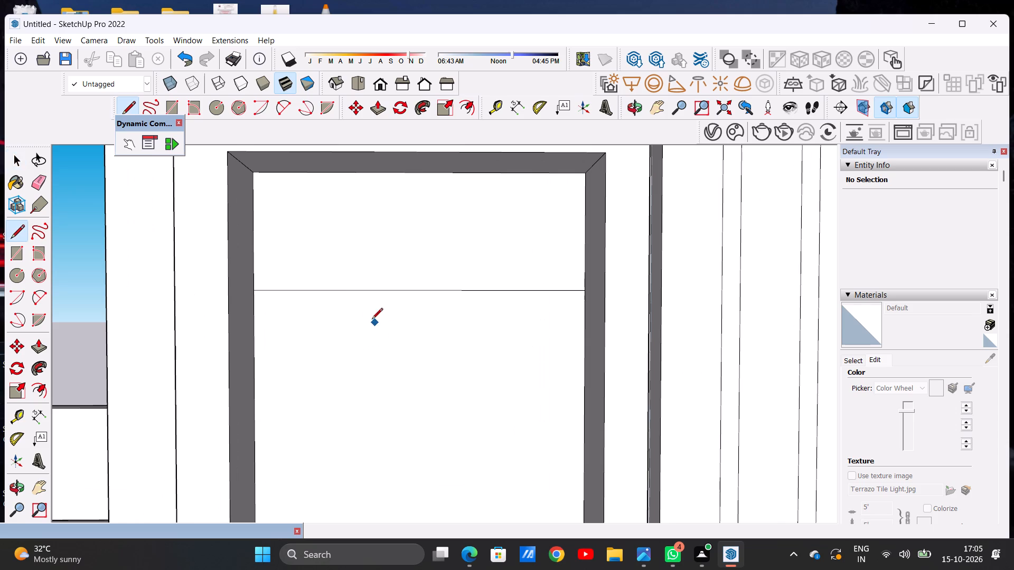
scroll(288, 276, "up", 5)
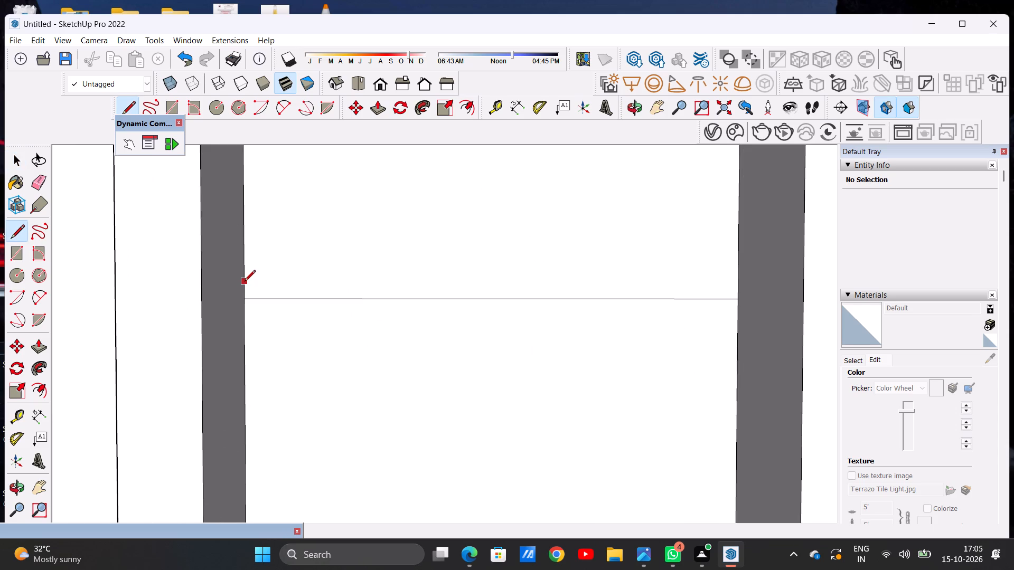
left_click(245, 282)
scroll(444, 289, "down", 5)
scroll(622, 282, "up", 6)
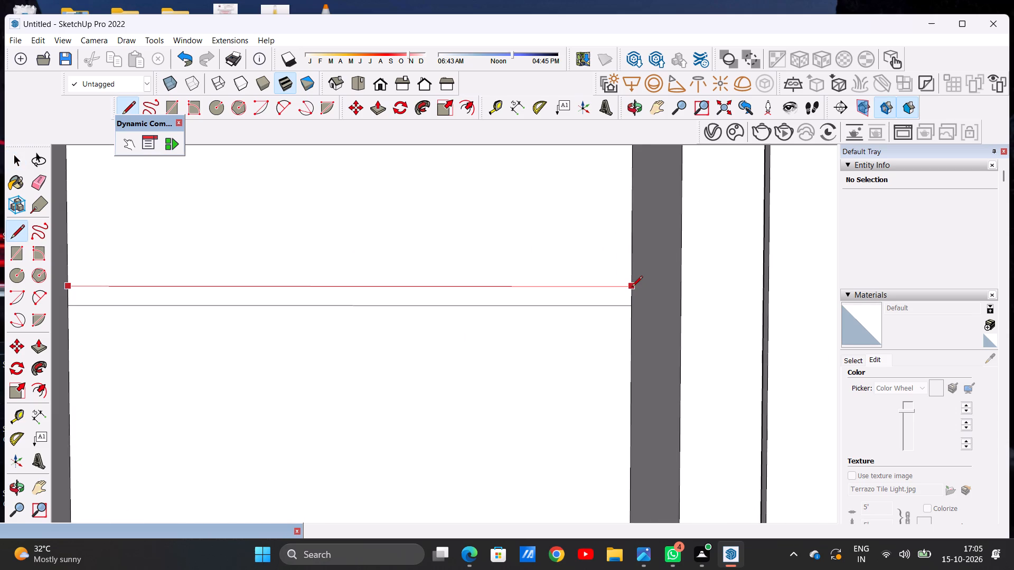
left_click(629, 287)
key("space")
scroll(537, 305, "down", 15)
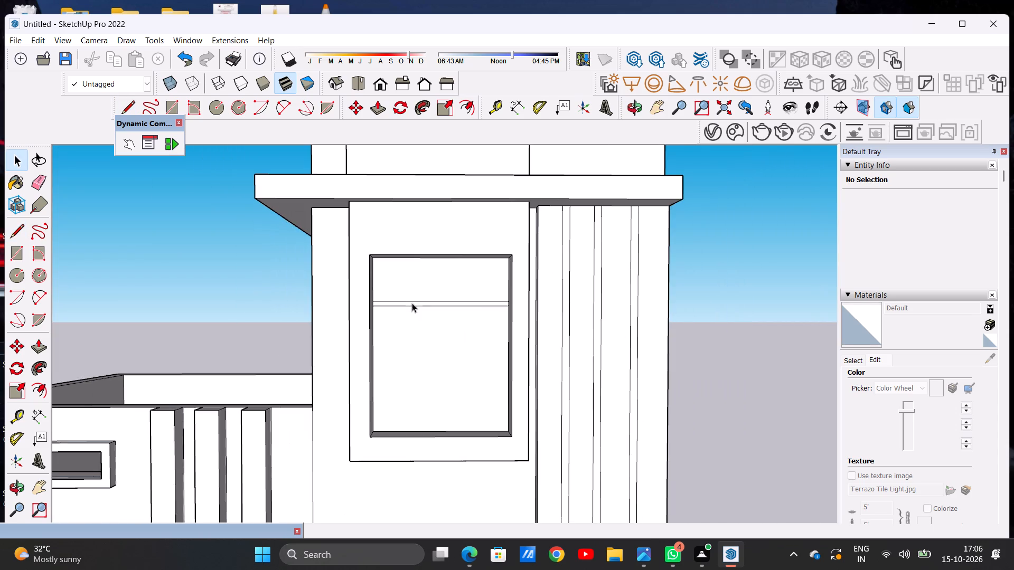
Copy the narrow band straight down the recess's back face to form a second horizontal band below it.
scroll(457, 381, "up", 1)
scroll(500, 308, "up", 7)
scroll(517, 289, "down", 1)
scroll(517, 289, "up", 2)
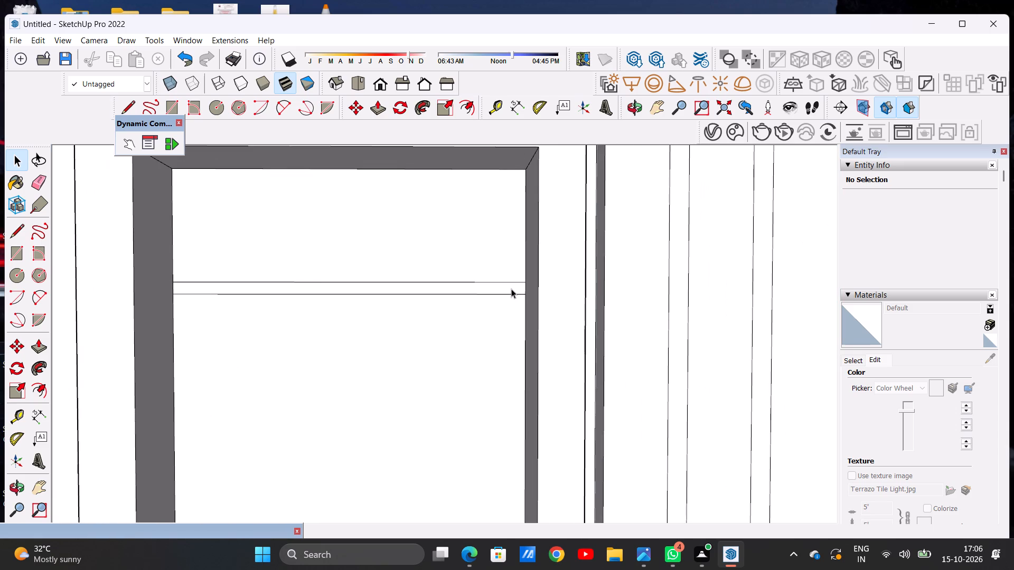
double_click(511, 289)
key("m")
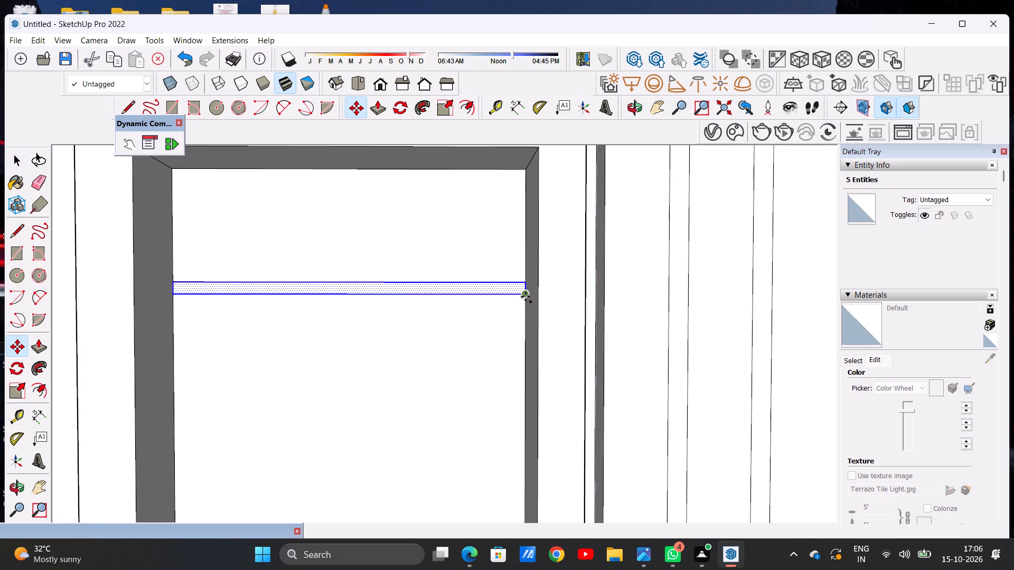
left_click(525, 297)
scroll(519, 361, "down", 11)
scroll(520, 372, "up", 2)
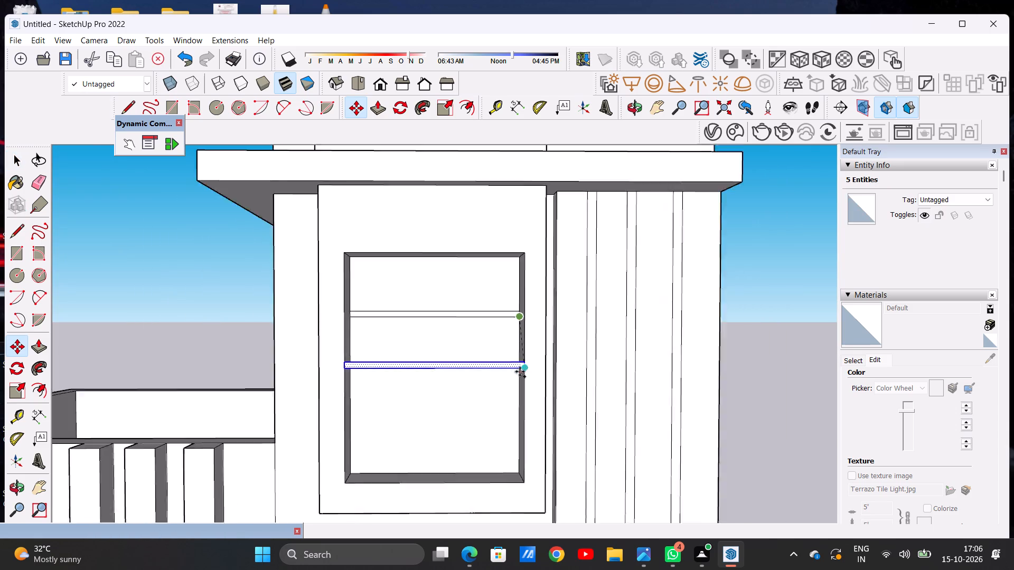
scroll(520, 372, "up", 6)
scroll(505, 381, "down", 1)
scroll(505, 381, "up", 2)
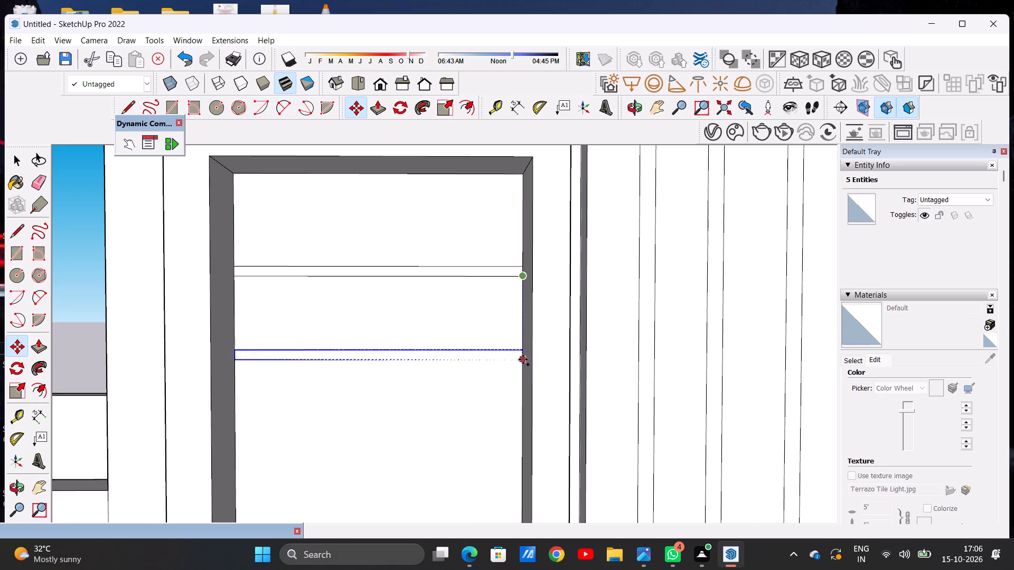
left_click(523, 359)
Copy the second band straight down to form a third horizontal band in the window recess.
left_click(523, 359)
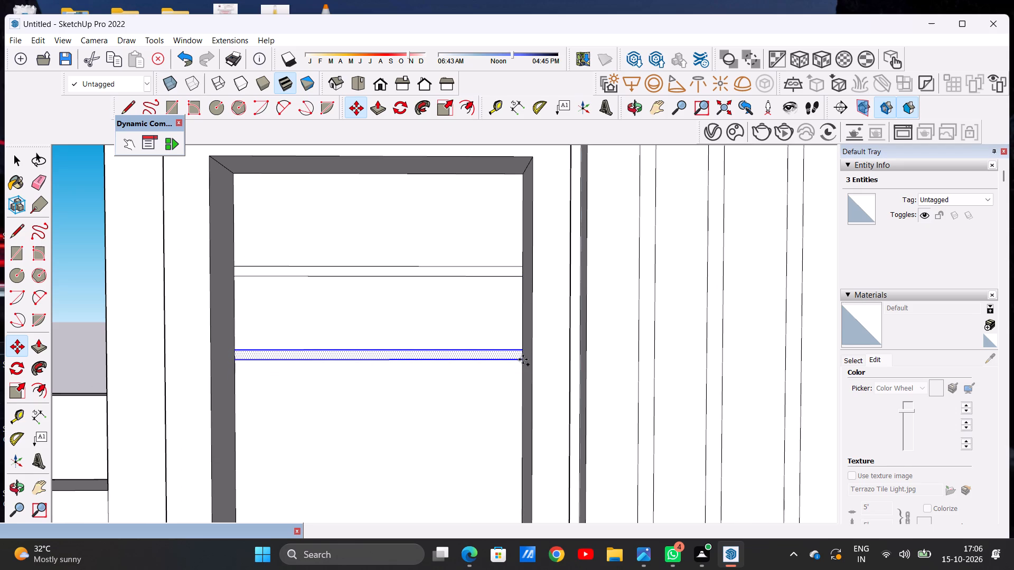
scroll(516, 400, "down", 8)
scroll(510, 412, "up", 3)
scroll(510, 412, "down", 2)
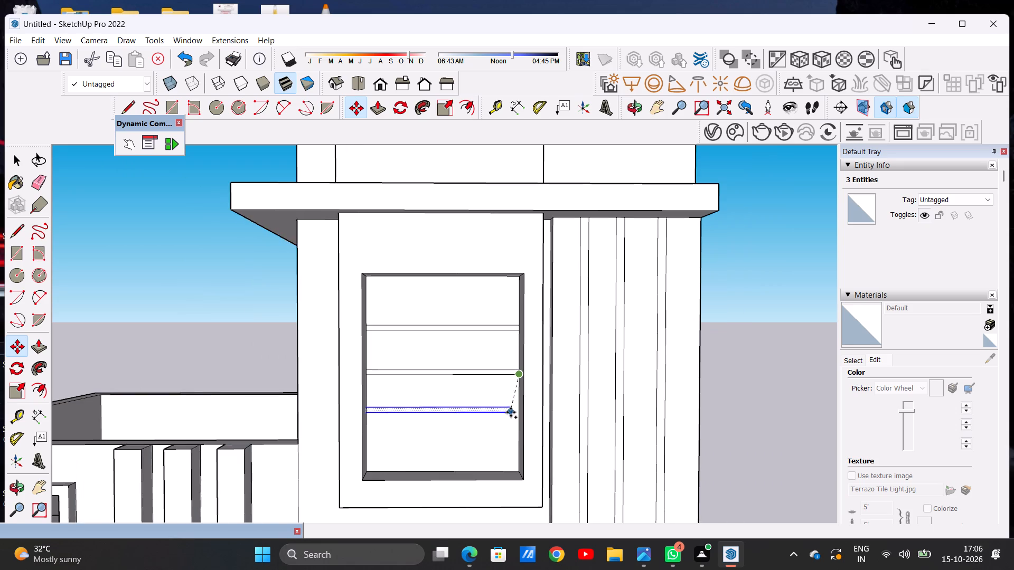
scroll(512, 407, "up", 10)
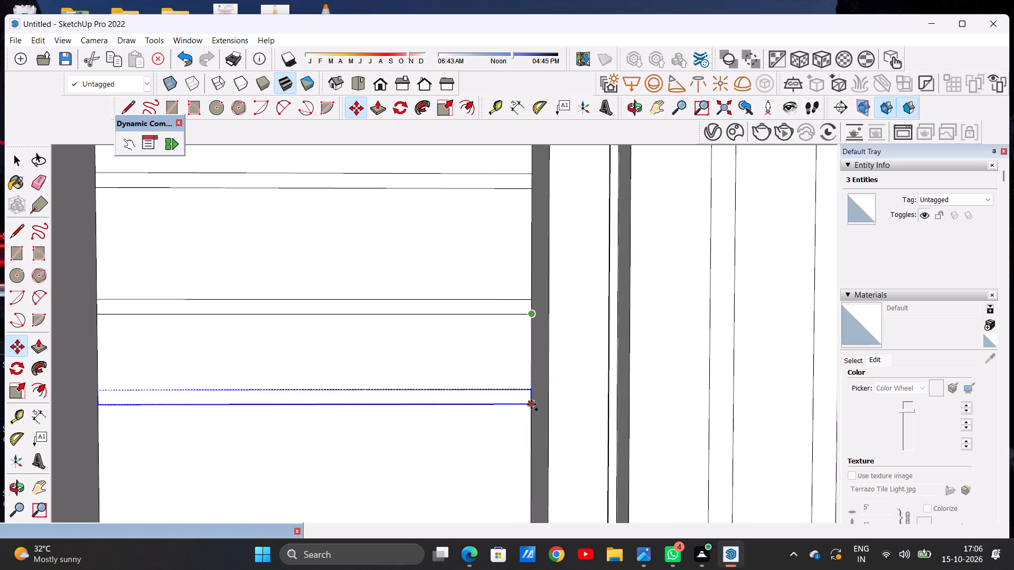
left_click(529, 406)
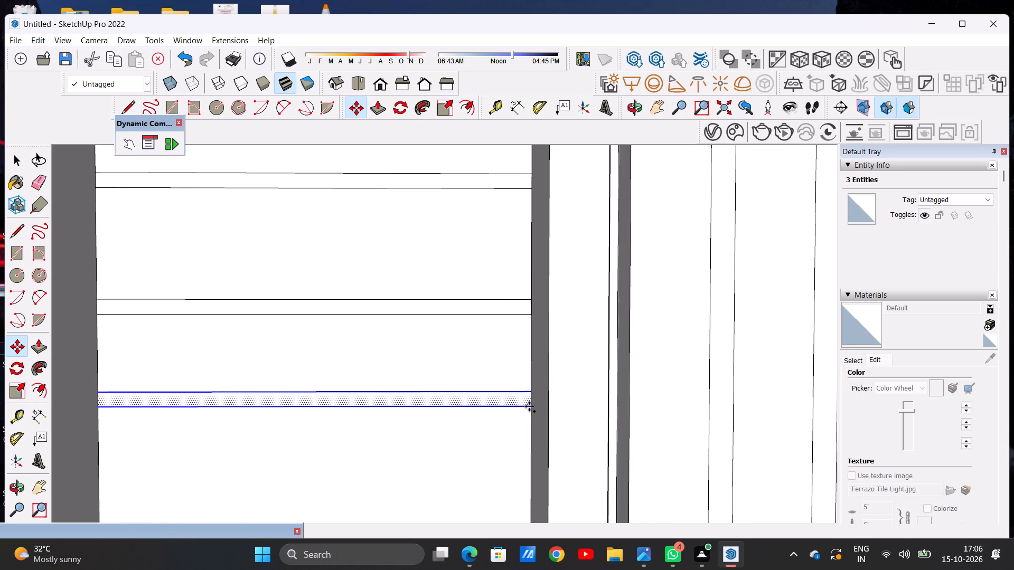
Copy the third band straight down to form a fourth band near the bottom of the window recess.
left_click(529, 406)
scroll(521, 414, "down", 12)
scroll(521, 454, "up", 5)
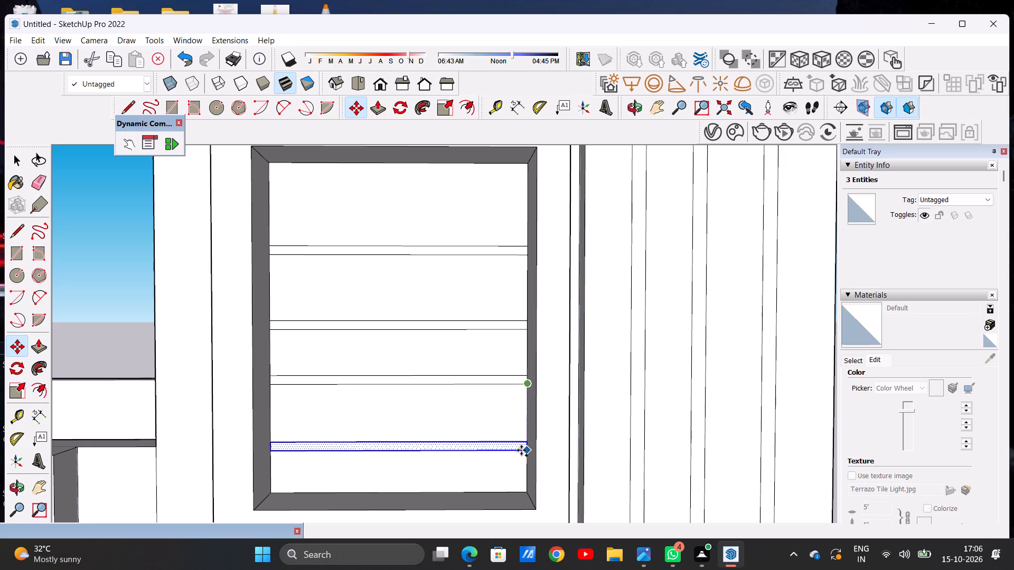
left_click(521, 450)
key("space")
scroll(458, 404, "down", 9)
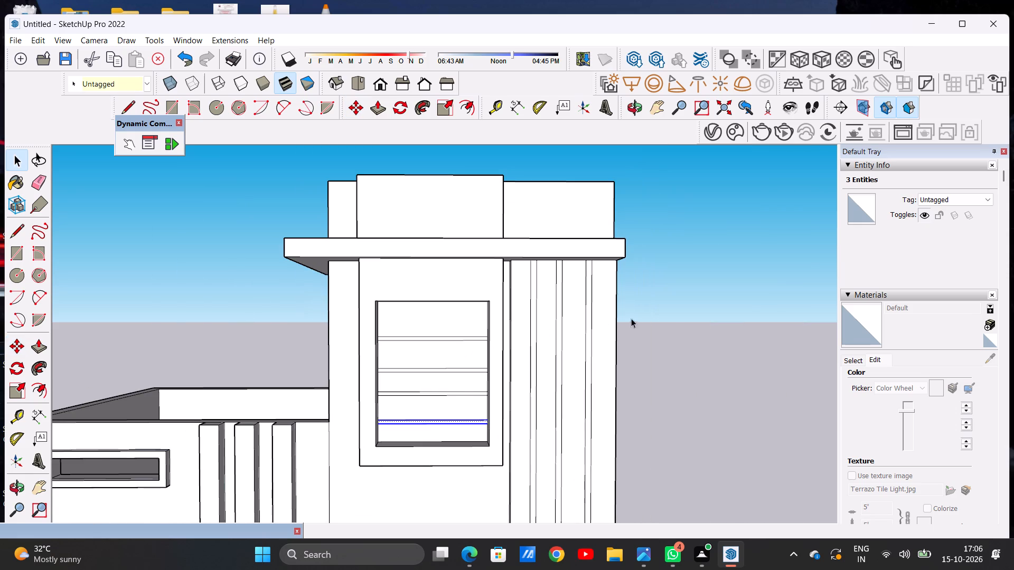
left_click(677, 325)
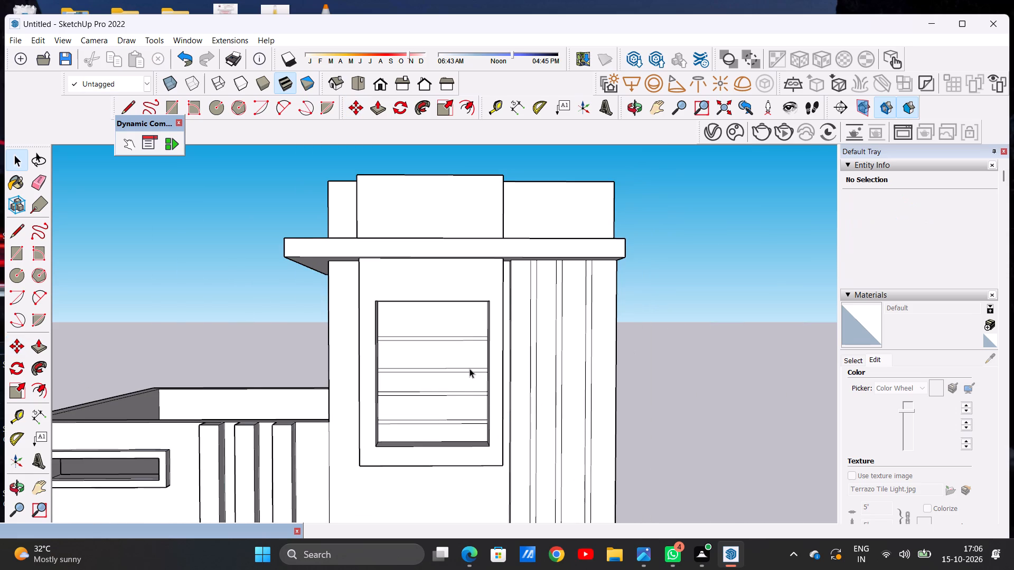
Move the topmost band slightly upward along the window recess's back face.
scroll(470, 368, "up", 11)
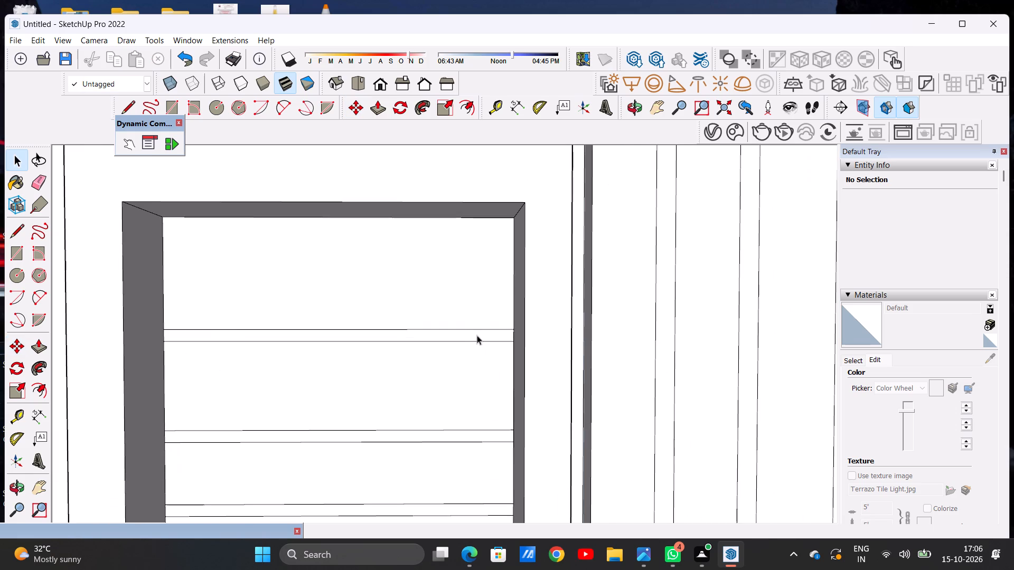
double_click(481, 333)
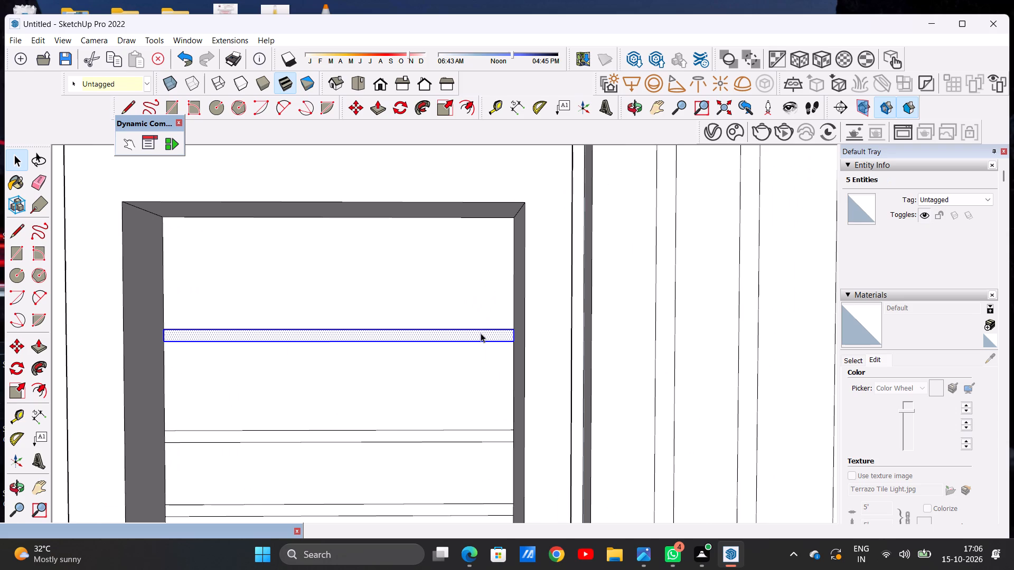
key("m")
left_click(515, 326)
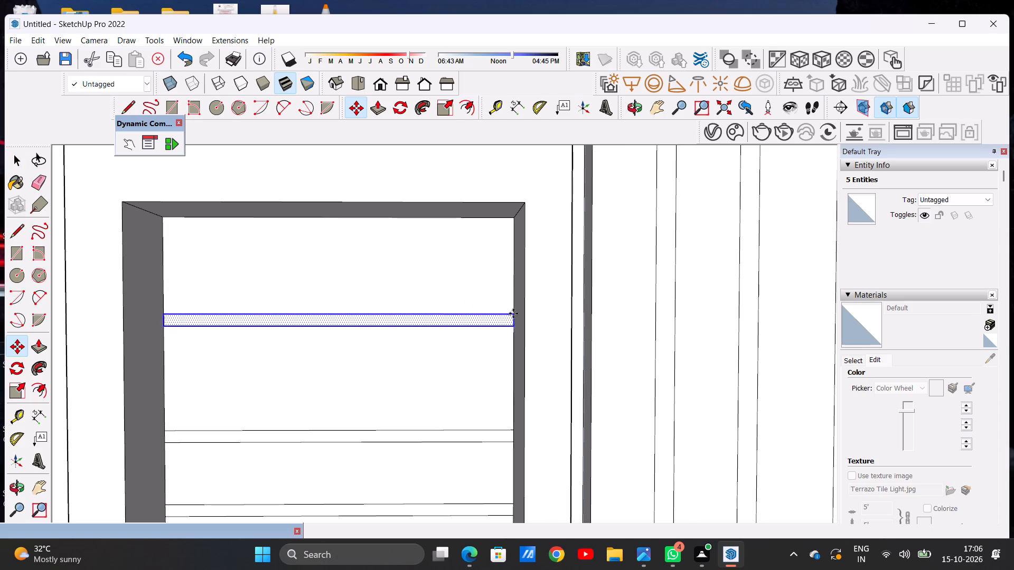
left_click(514, 306)
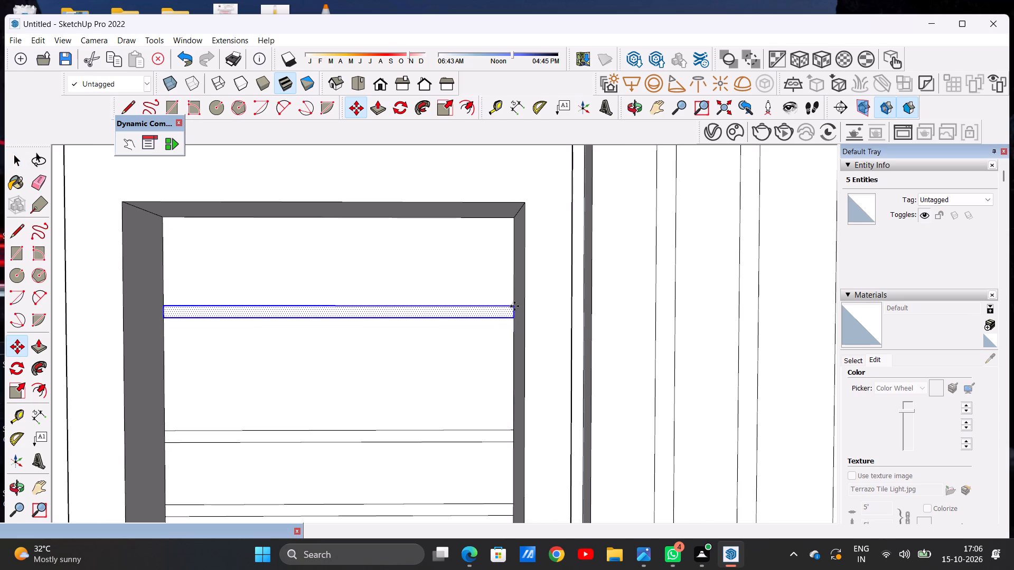
key("space")
Move the second band from the top upward to even out the spacing between the bands.
double_click(504, 435)
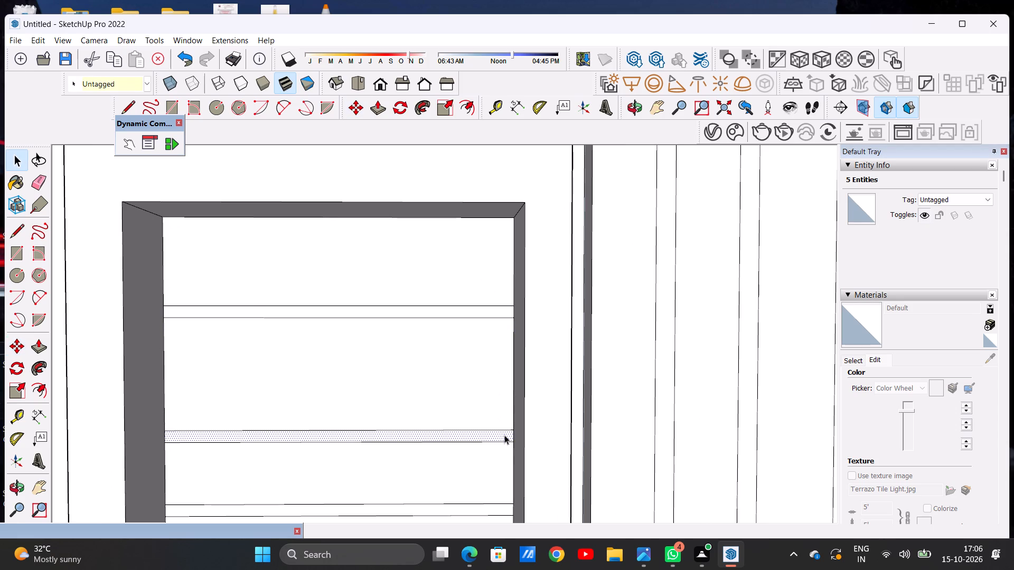
key("m")
left_click(511, 433)
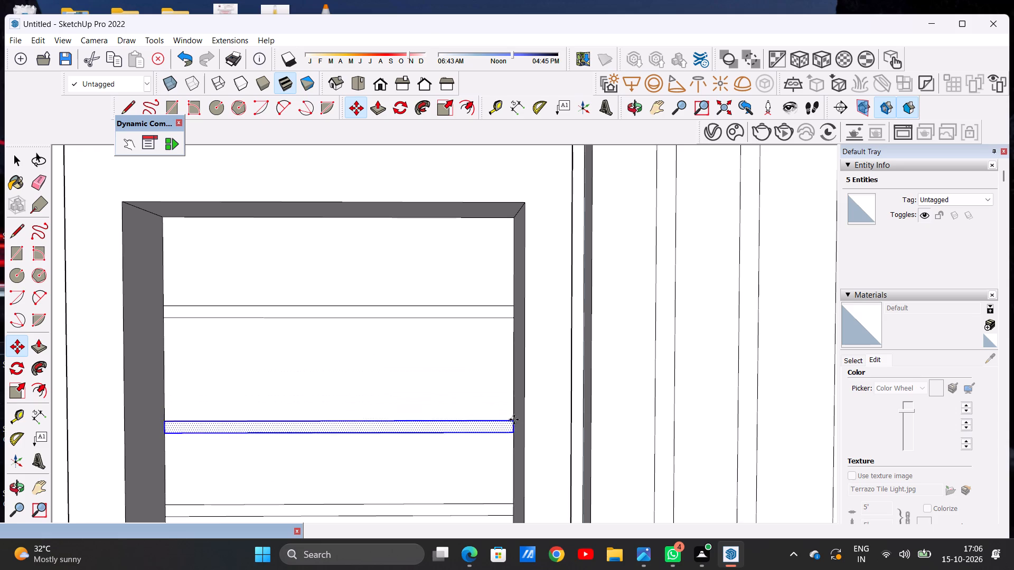
left_click(513, 404)
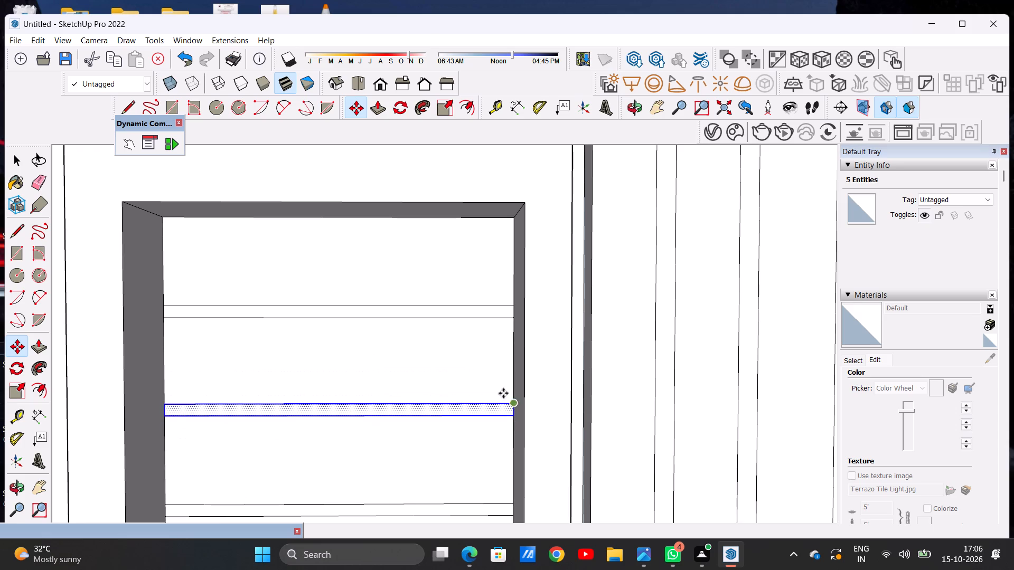
scroll(478, 369, "down", 8)
key("space")
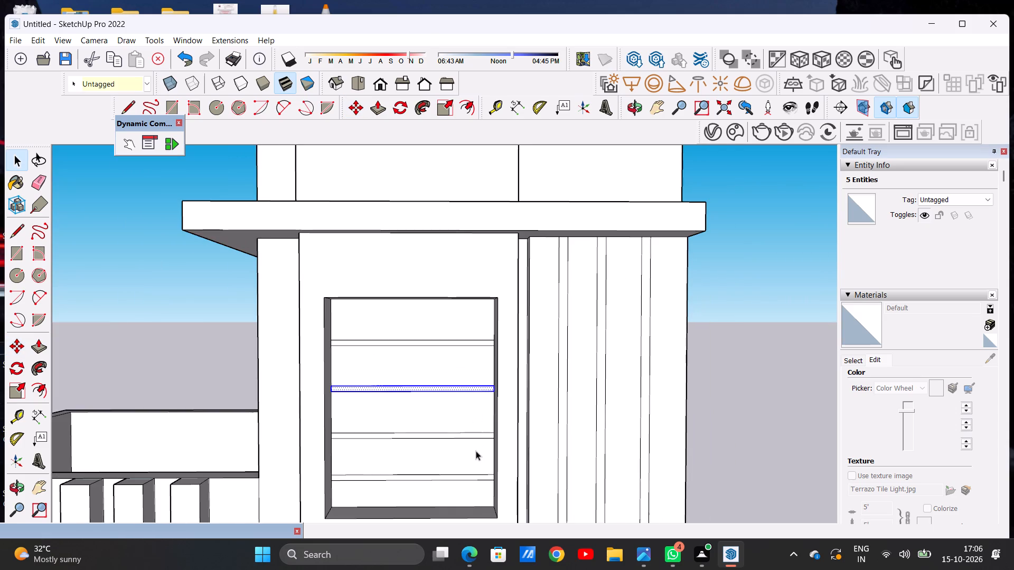
Examine the banded window recess, the upper tower and the adjoining terrace from several angles and distances.
scroll(486, 387, "up", 9)
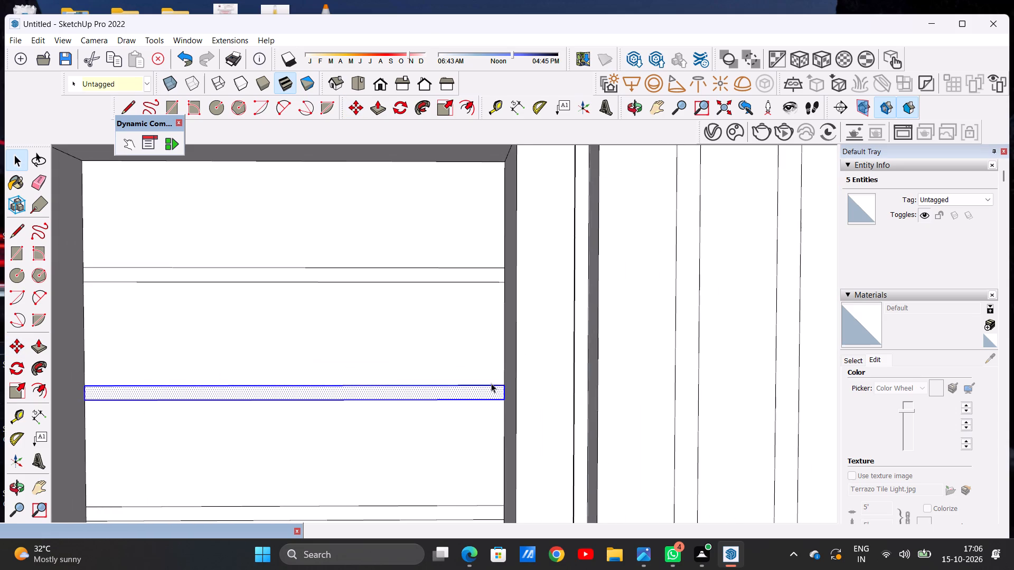
scroll(480, 404, "down", 14)
scroll(429, 391, "up", 1)
scroll(421, 395, "down", 4)
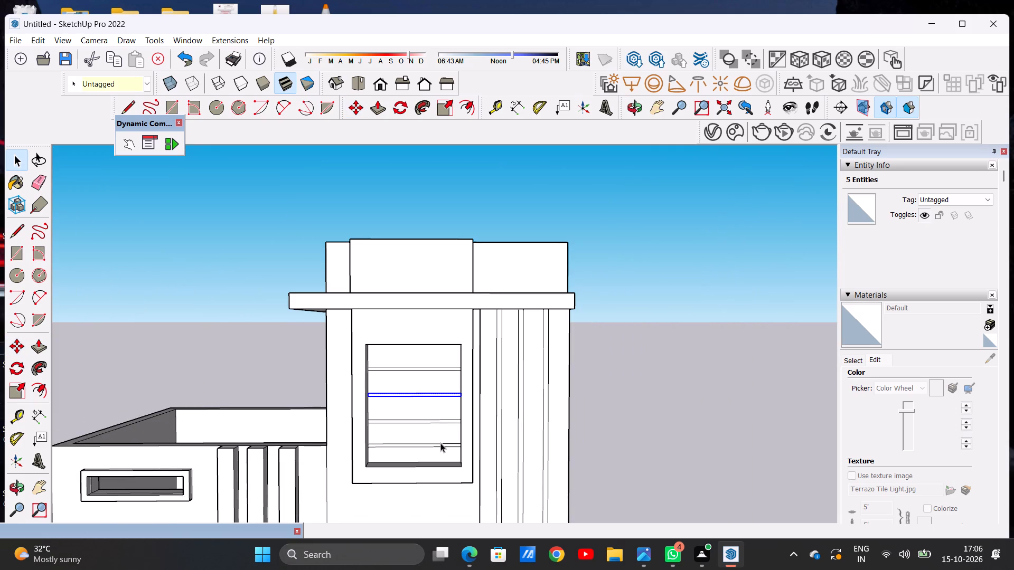
key("space")
key("space")
left_click(665, 359)
scroll(438, 359, "down", 7)
middle_click_drag(447, 374, 210, 378)
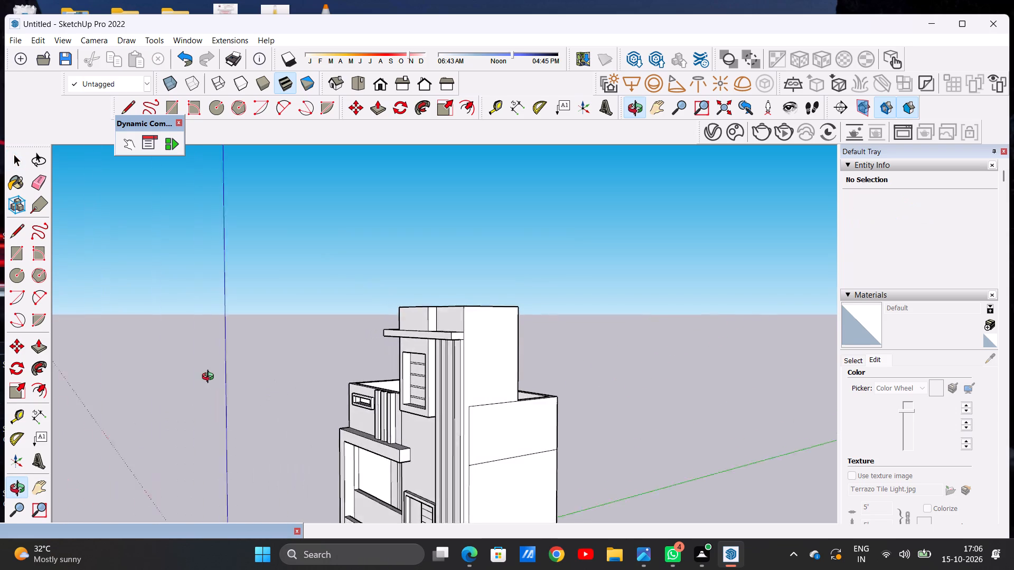
middle_click_drag(210, 378, 423, 392)
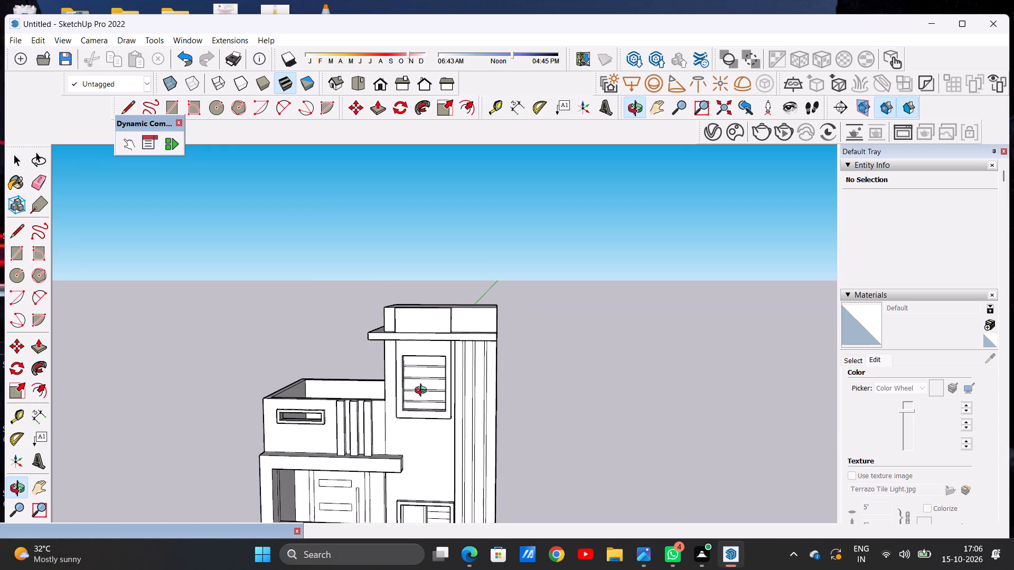
middle_click_drag(423, 392, 431, 379)
scroll(488, 412, "down", 14)
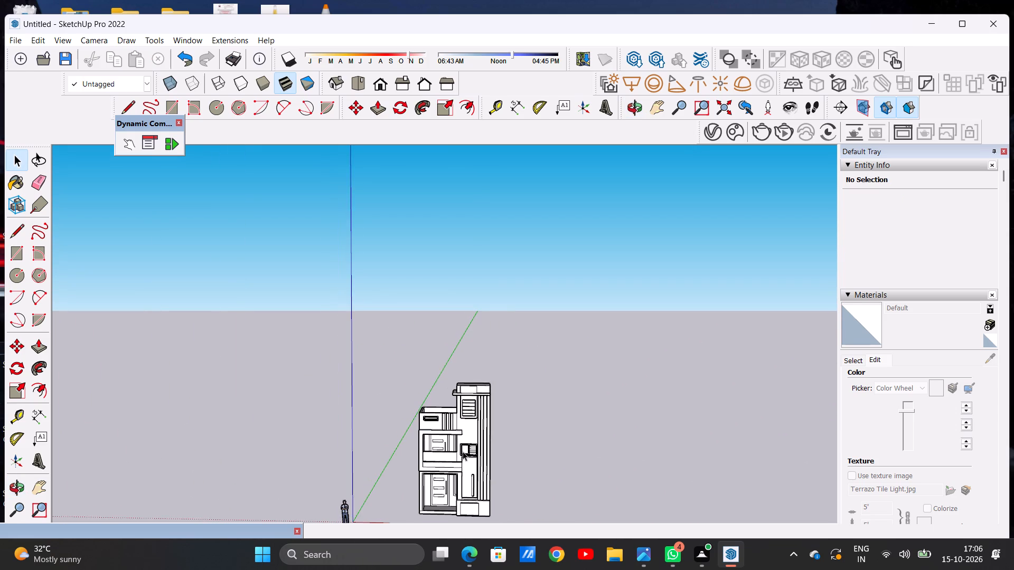
scroll(473, 421, "up", 7)
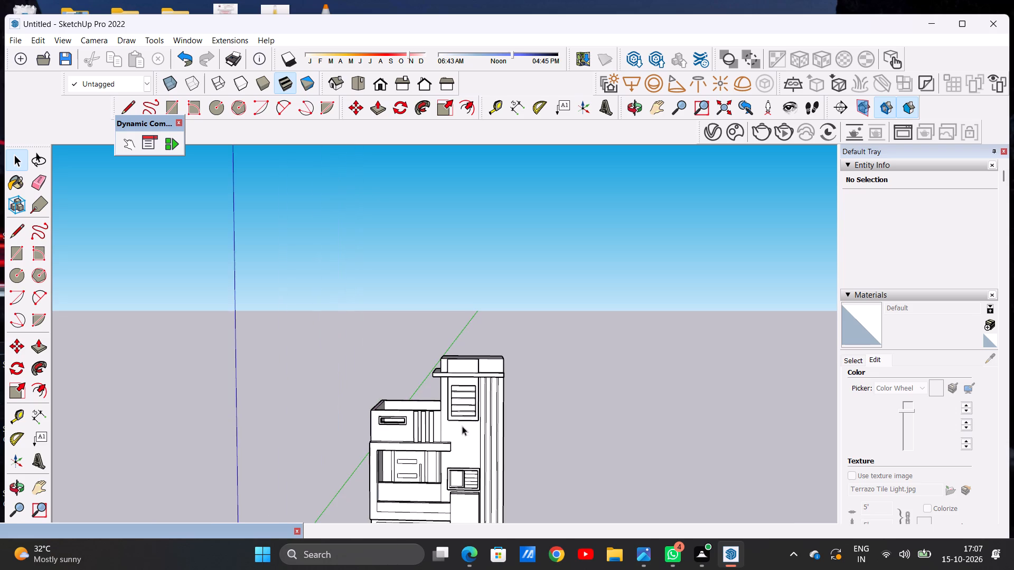
scroll(499, 347, "down", 7)
scroll(463, 377, "up", 19)
middle_click_drag(542, 347, 493, 354)
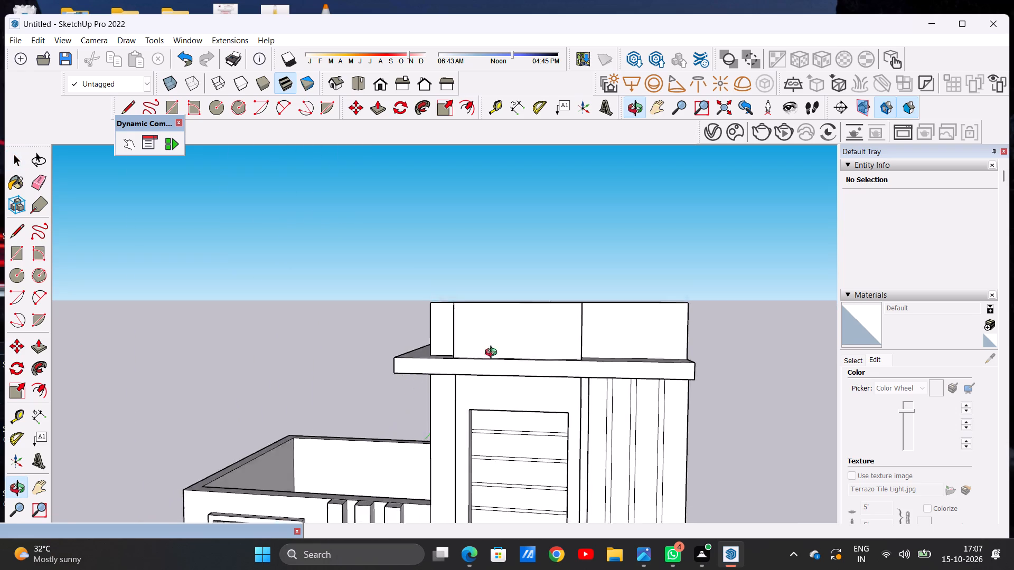
middle_click_drag(493, 354, 615, 365)
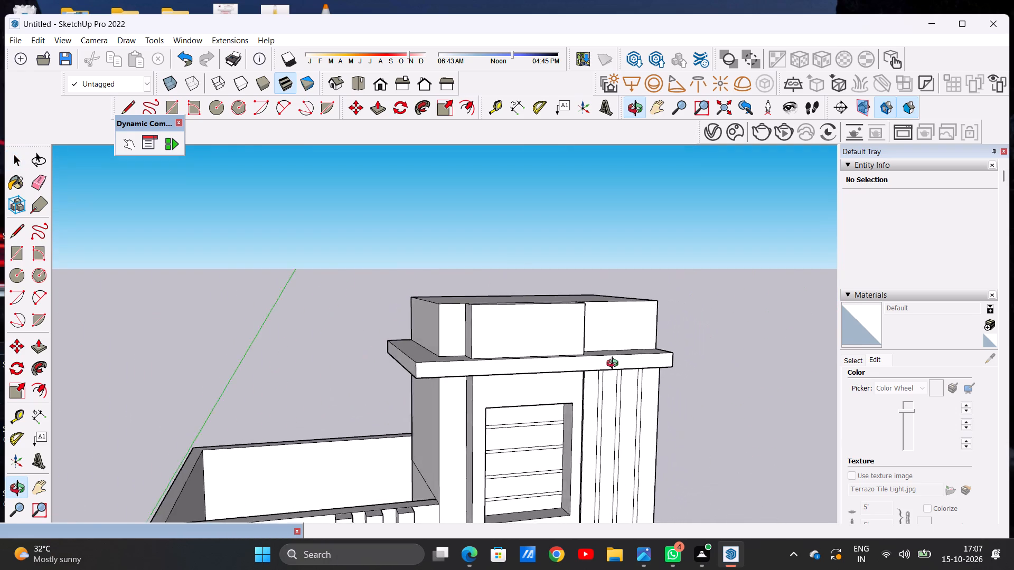
middle_click_drag(615, 365, 537, 367)
scroll(569, 351, "down", 10)
middle_click_drag(456, 395, 578, 384)
scroll(517, 391, "up", 7)
middle_click_drag(447, 407, 588, 437)
scroll(405, 416, "up", 7)
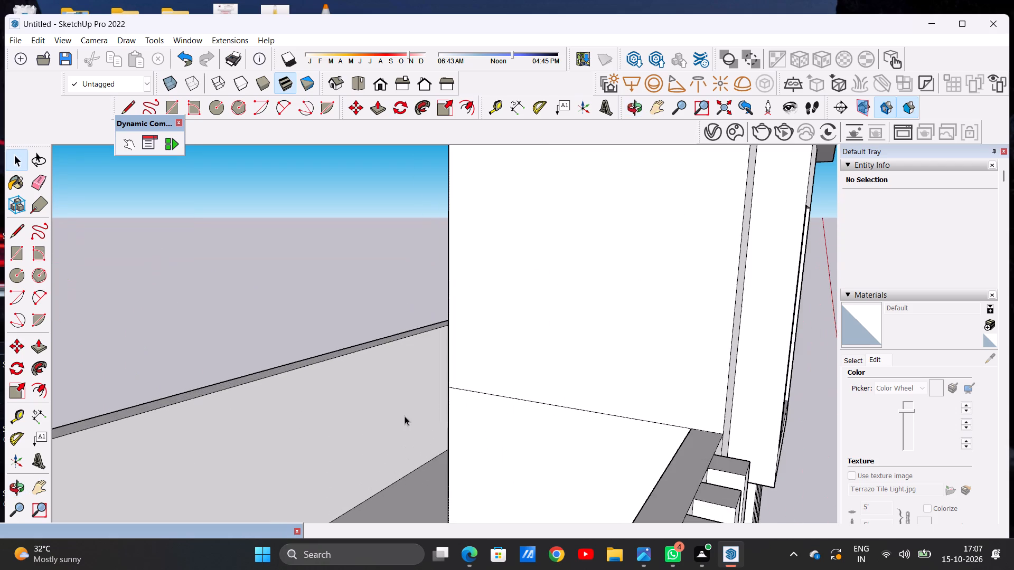
Examine the tower's upper side wall, the walled terrace and the front elevation from several angles and distances.
scroll(506, 417, "down", 9)
middle_click_drag(473, 445, 598, 457)
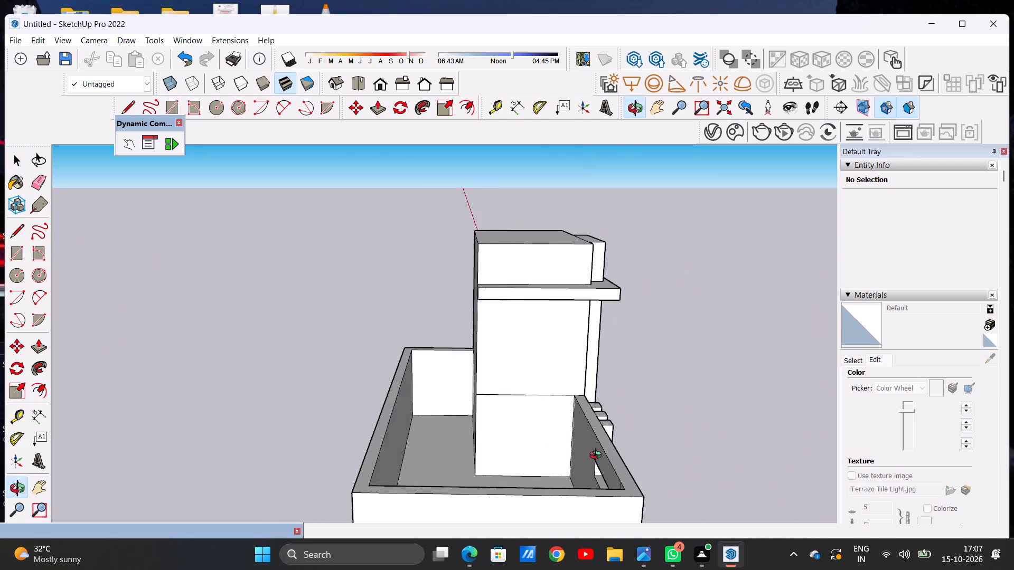
middle_click_drag(598, 457, 524, 515)
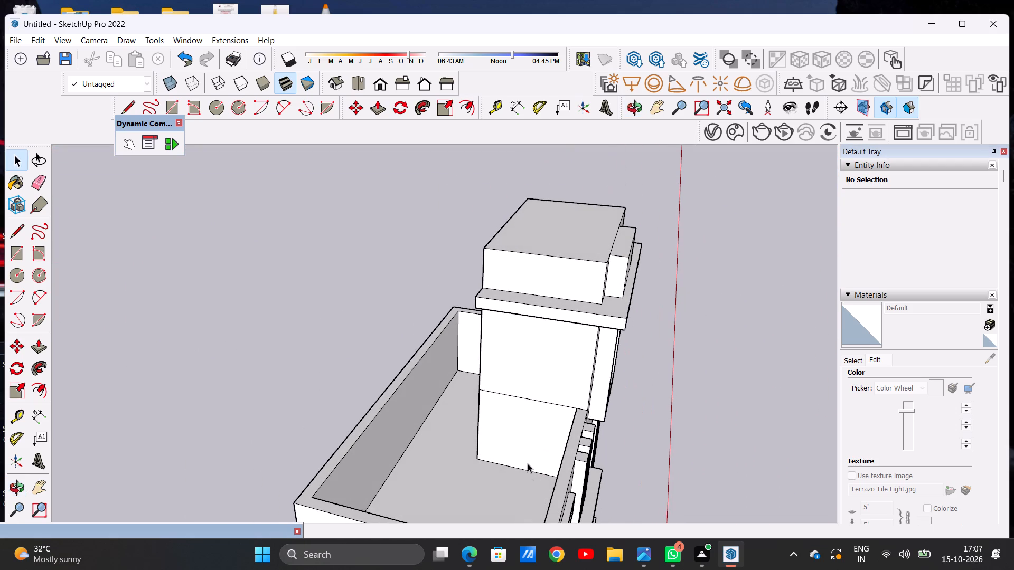
scroll(525, 402, "up", 7)
scroll(529, 448, "down", 10)
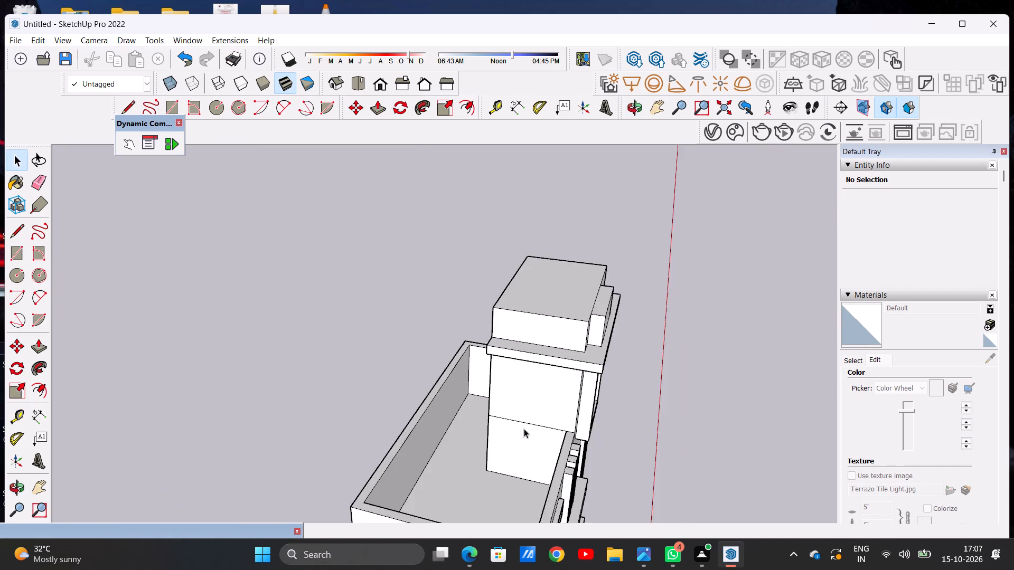
scroll(530, 435, "up", 6)
scroll(530, 435, "down", 16)
middle_click_drag(514, 467, 379, 386)
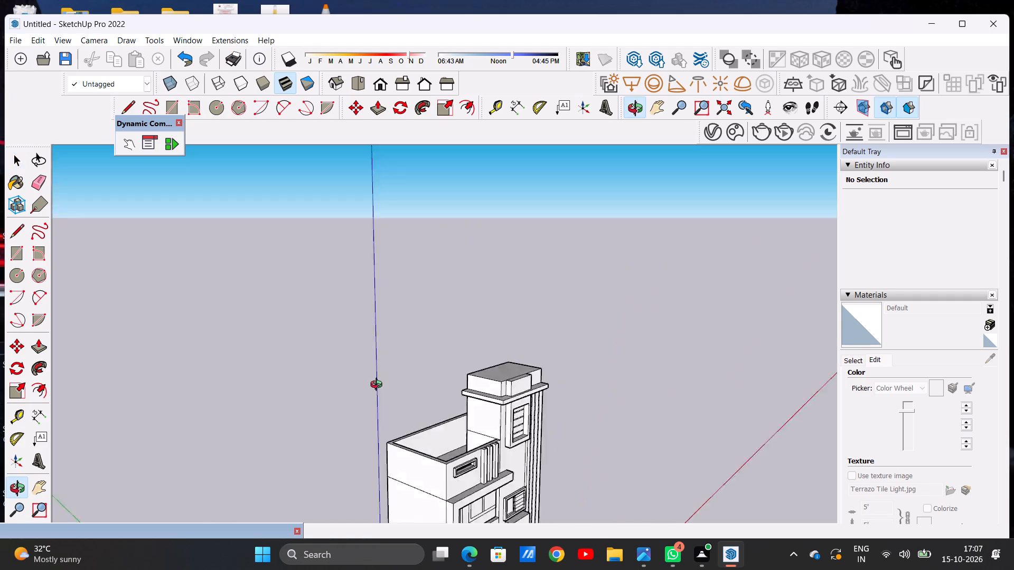
middle_click_drag(379, 386, 213, 325)
middle_click_drag(379, 394, 440, 405)
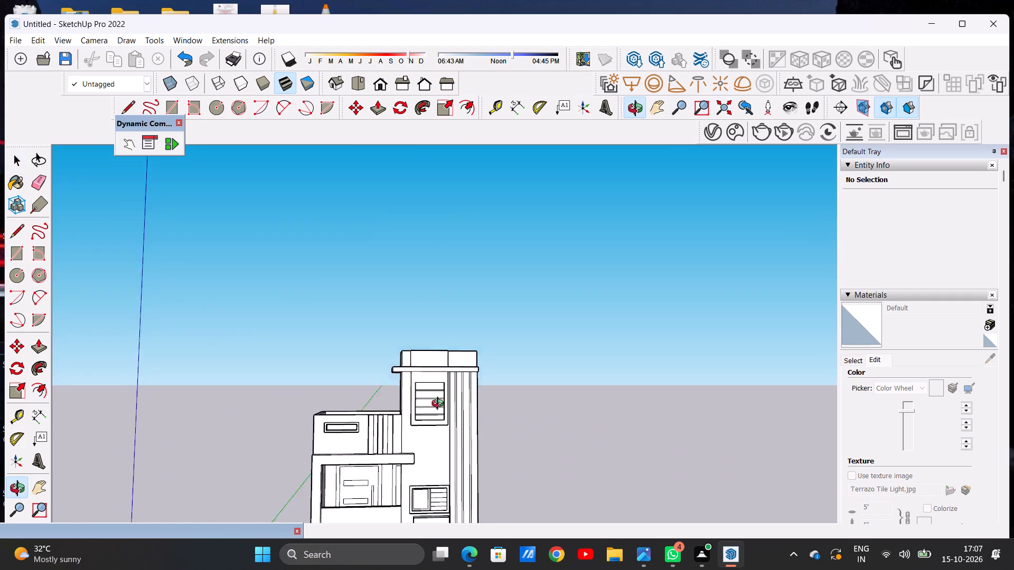
middle_click_drag(440, 405, 339, 398)
scroll(586, 401, "down", 11)
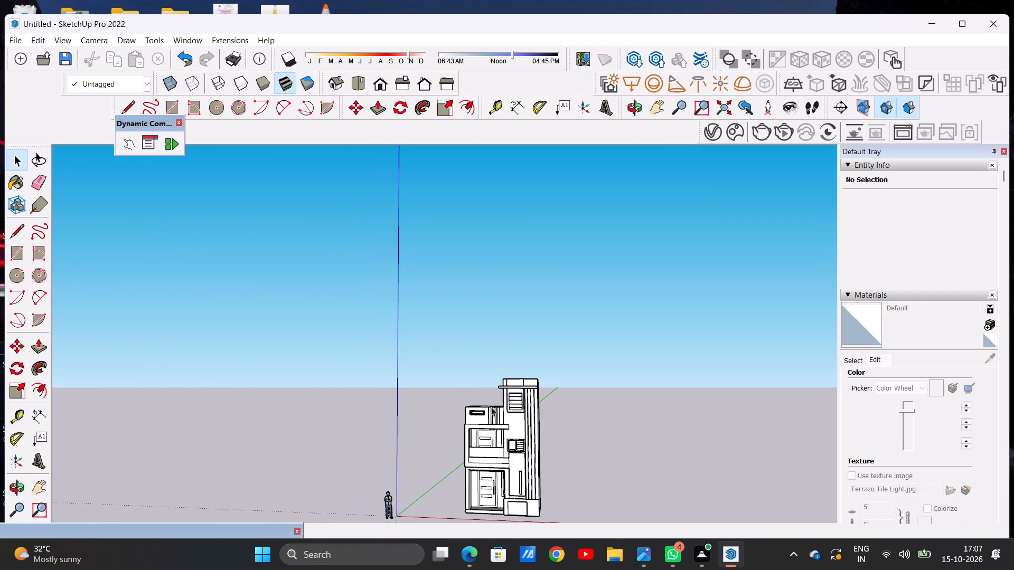
Erase the leftover edge line crossing the tower's side wall just above the terrace parapet.
scroll(489, 403, "up", 8)
middle_click_drag(509, 391, 677, 401)
scroll(436, 391, "up", 7)
middle_click_drag(478, 397, 485, 421)
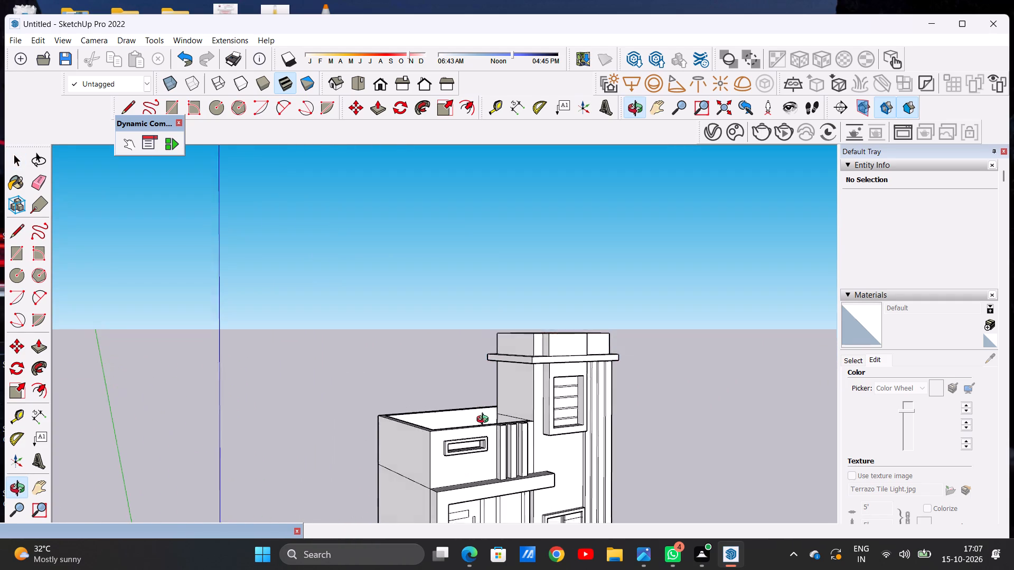
middle_click_drag(485, 421, 506, 495)
scroll(501, 408, "up", 13)
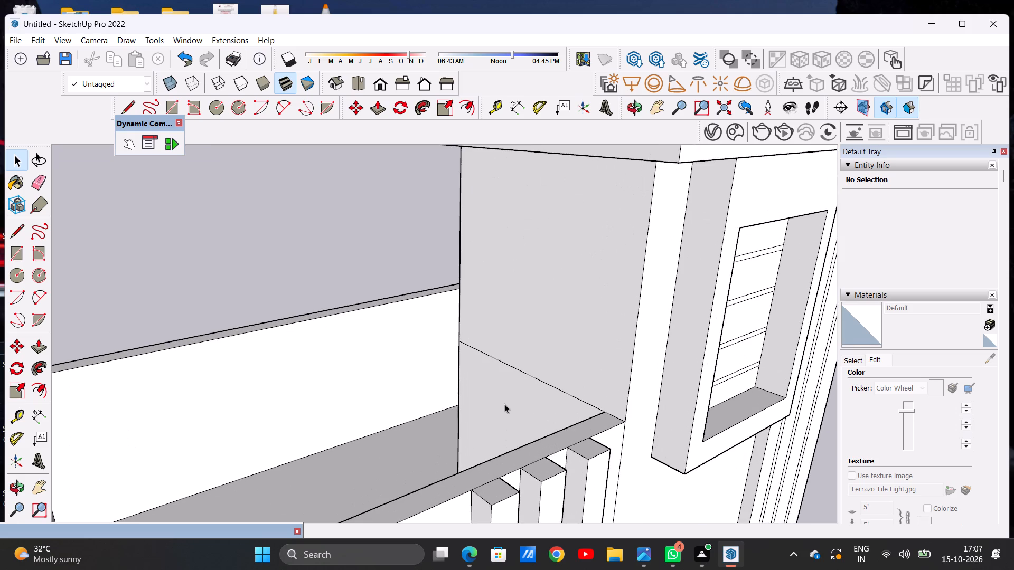
key("e")
left_click_drag(518, 368, 504, 380)
key("space")
Erase the two vertical lines on the inner side wall of the first-floor balcony recess.
scroll(467, 369, "down", 15)
middle_click_drag(467, 400, 330, 325)
scroll(433, 307, "down", 6)
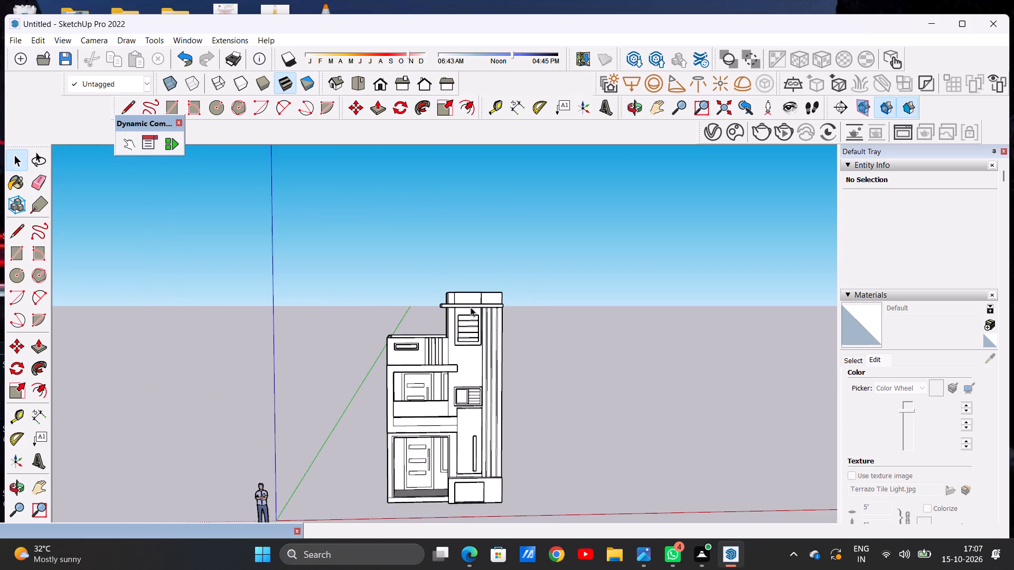
scroll(485, 339, "down", 4)
scroll(466, 400, "up", 7)
middle_click_drag(494, 332, 426, 370)
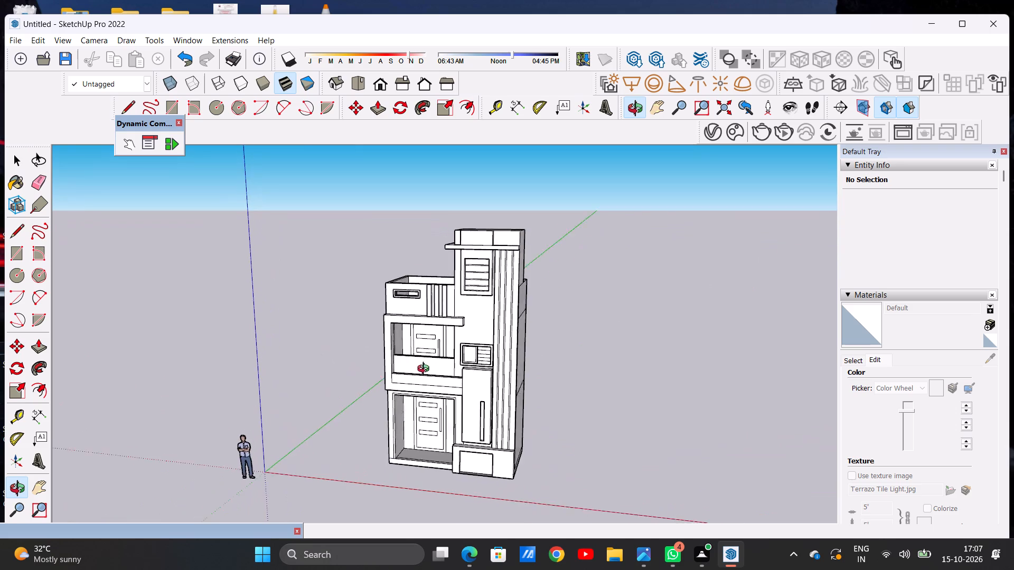
middle_click_drag(426, 370, 437, 371)
scroll(429, 355, "up", 13)
middle_click_drag(405, 300, 279, 300)
scroll(345, 311, "up", 7)
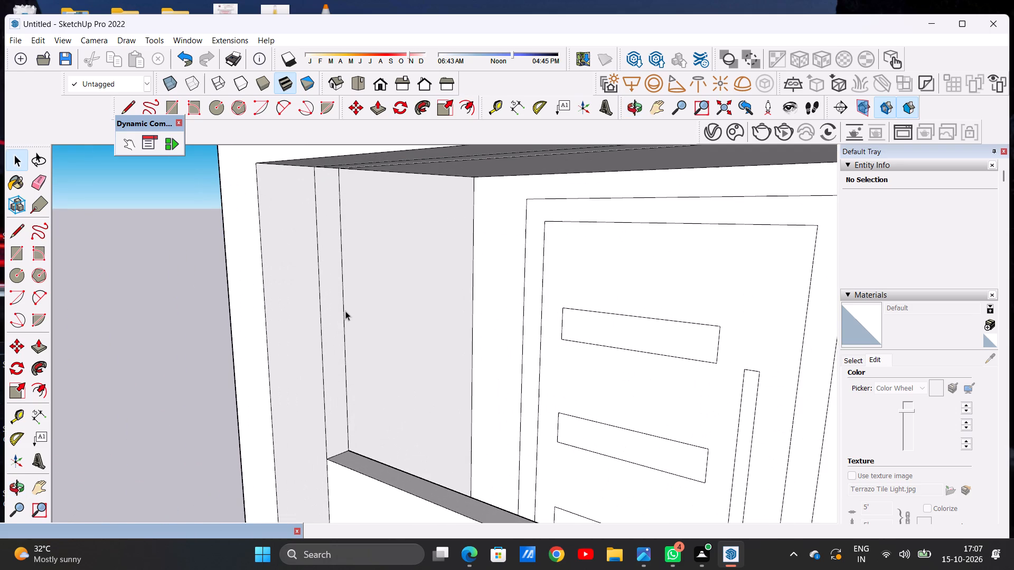
key("e")
left_click(323, 319)
left_click(315, 325)
left_click_drag(316, 324, 330, 317)
left_click_drag(336, 311, 337, 311)
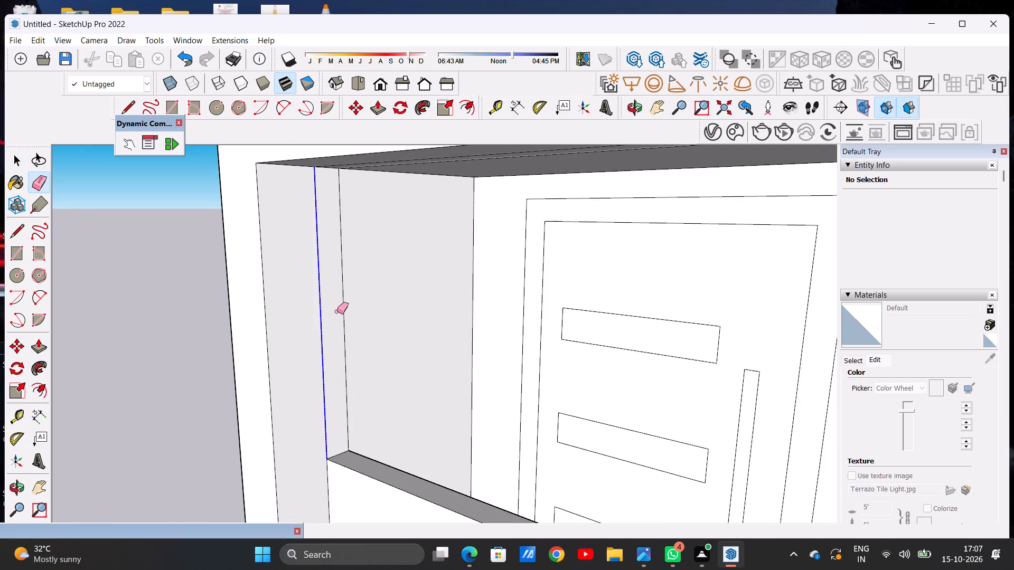
left_click_drag(337, 311, 345, 307)
Examine the ground-floor entrance recess, balcony, side walls and full front elevation for remaining stray lines.
scroll(363, 358, "down", 18)
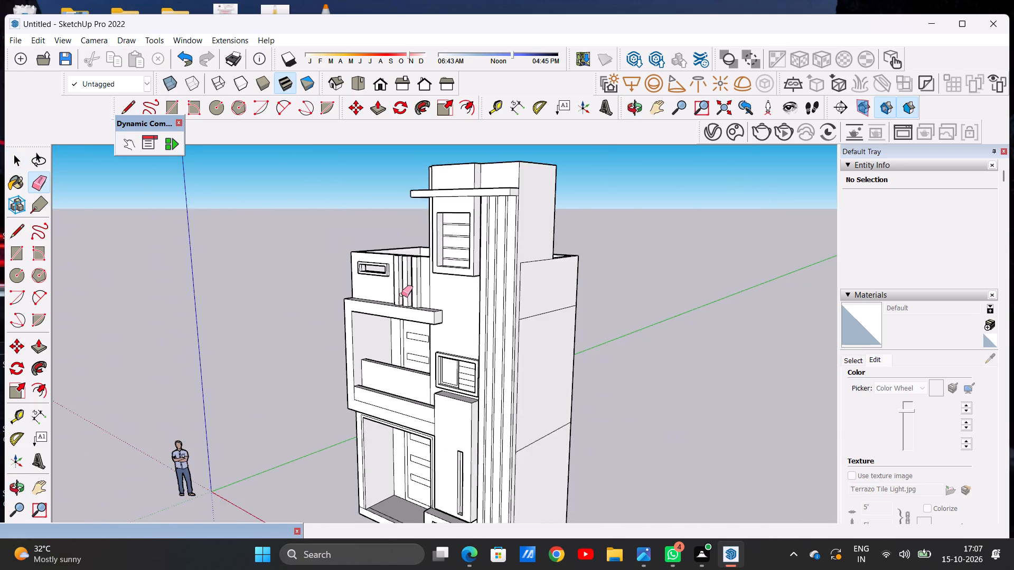
scroll(401, 294, "down", 4)
scroll(387, 394, "up", 20)
scroll(341, 367, "down", 3)
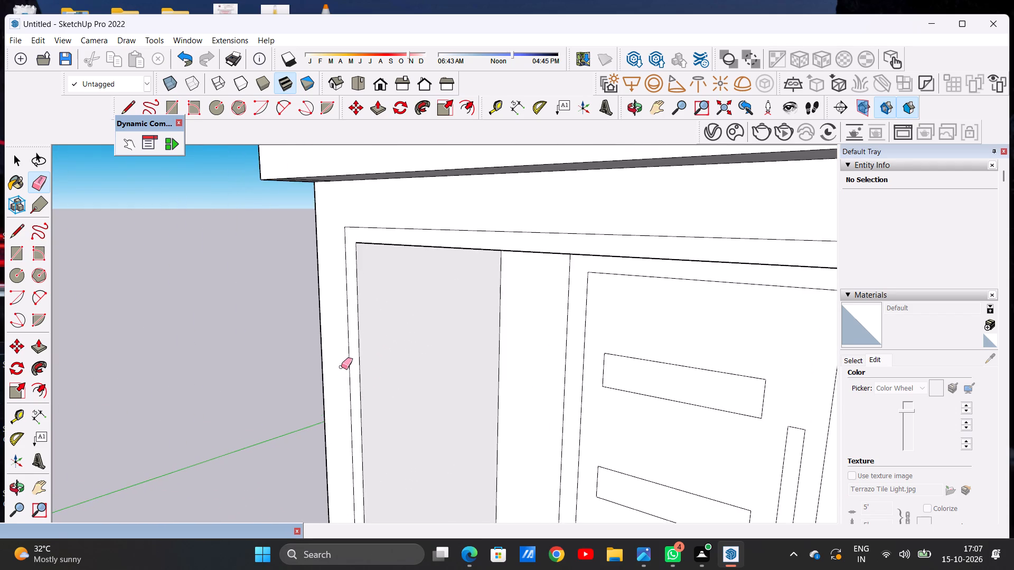
scroll(341, 367, "down", 6)
middle_click_drag(415, 382, 555, 374)
key("space")
scroll(493, 348, "down", 3)
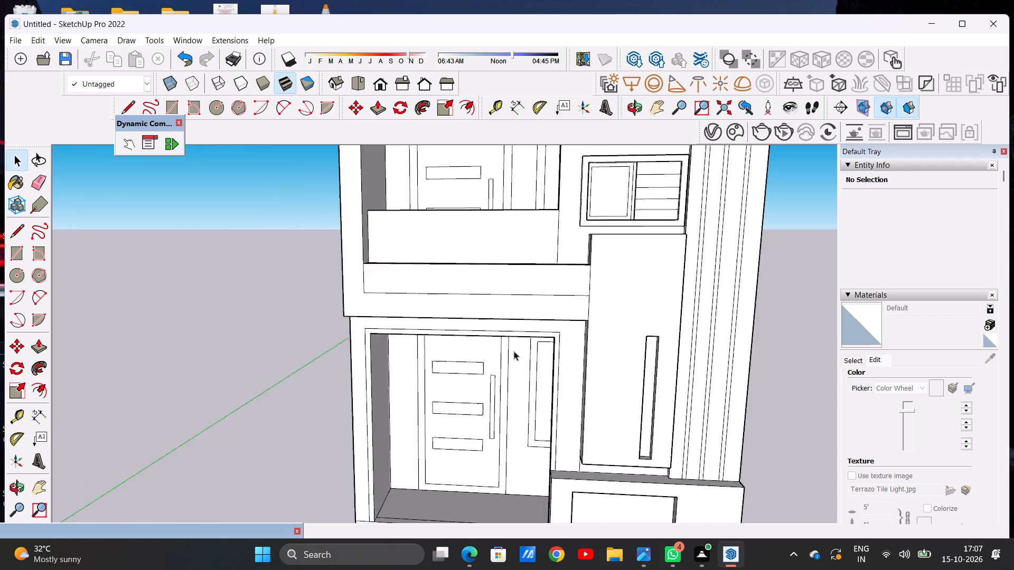
scroll(514, 351, "down", 3)
scroll(578, 331, "down", 6)
scroll(508, 326, "down", 4)
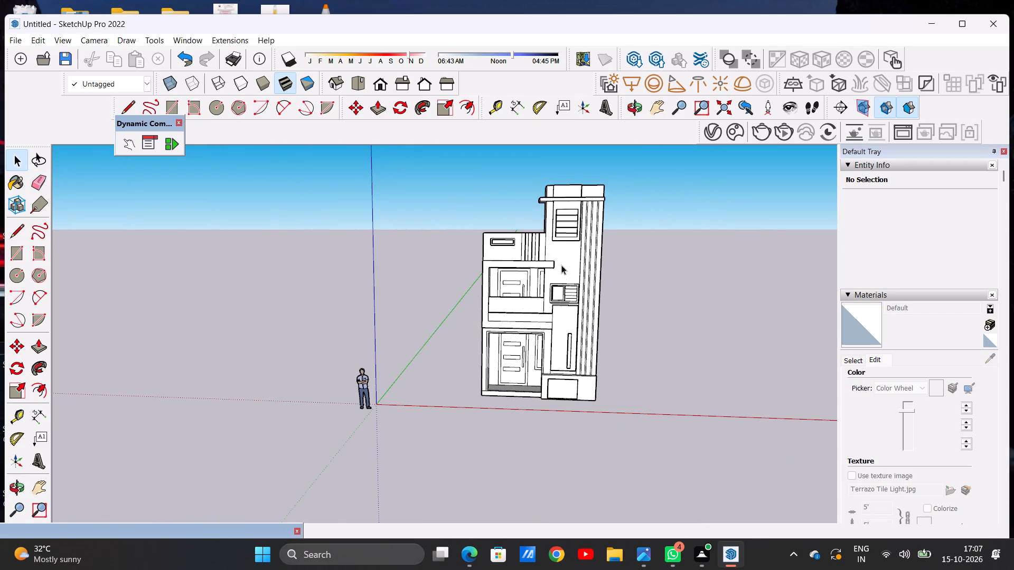
scroll(561, 265, "up", 2)
scroll(518, 391, "up", 6)
middle_click_drag(583, 350, 310, 339)
scroll(583, 350, "up", 1)
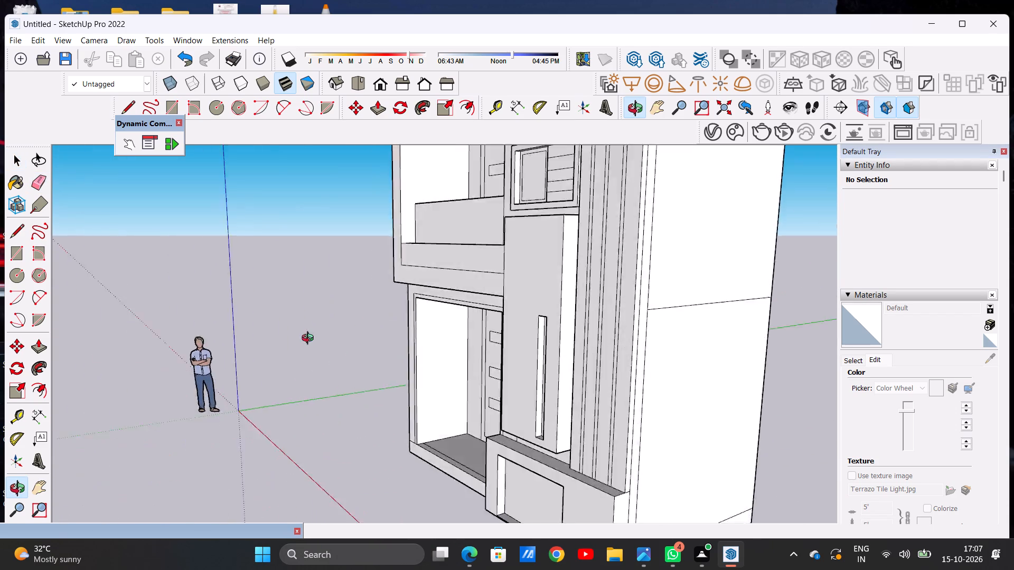
middle_click_drag(310, 339, 570, 384)
scroll(461, 375, "down", 8)
middle_click_drag(384, 372, 608, 342)
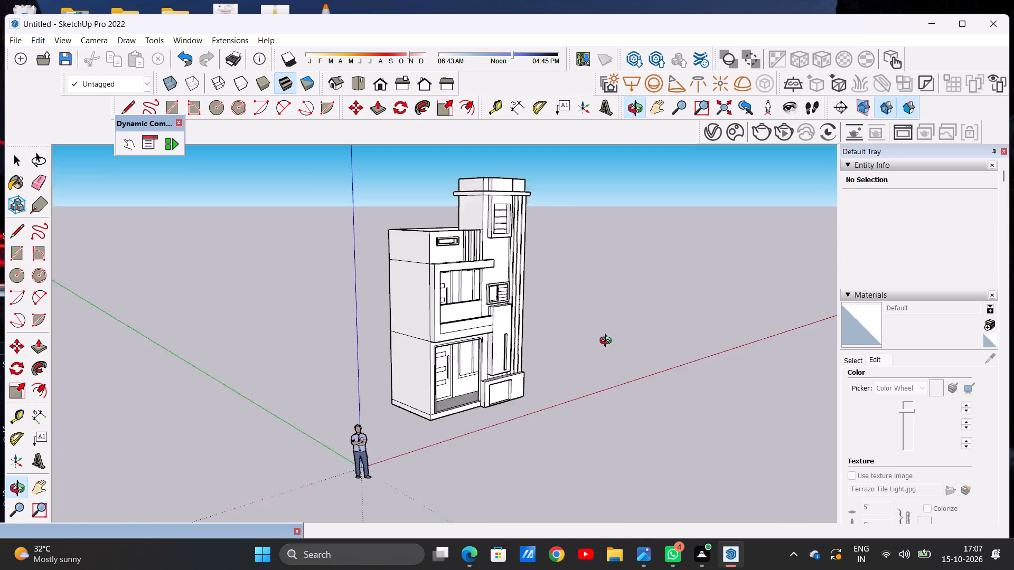
middle_click_drag(608, 342, 446, 318)
scroll(533, 361, "up", 4)
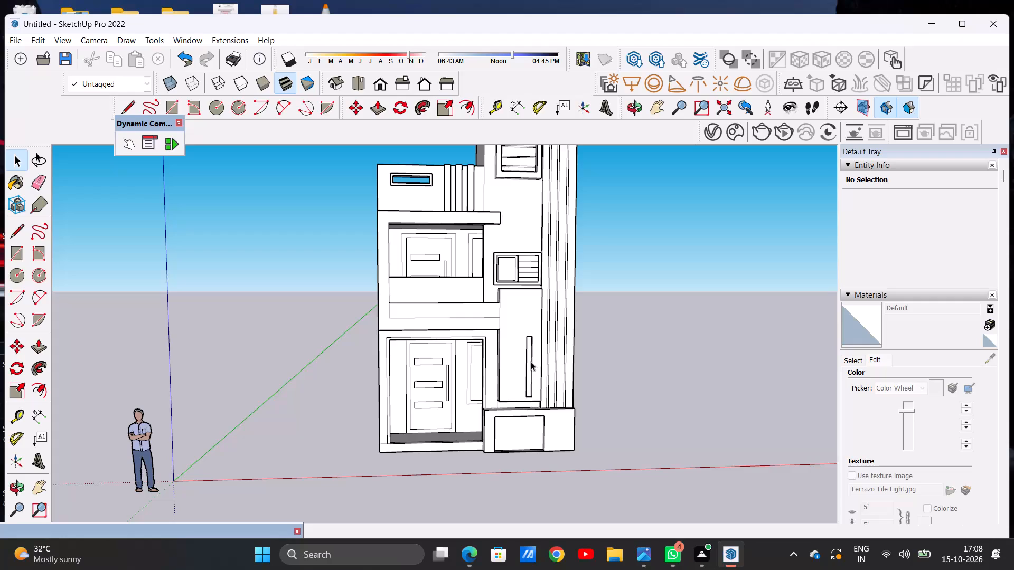
scroll(431, 429, "down", 3)
scroll(449, 434, "up", 7)
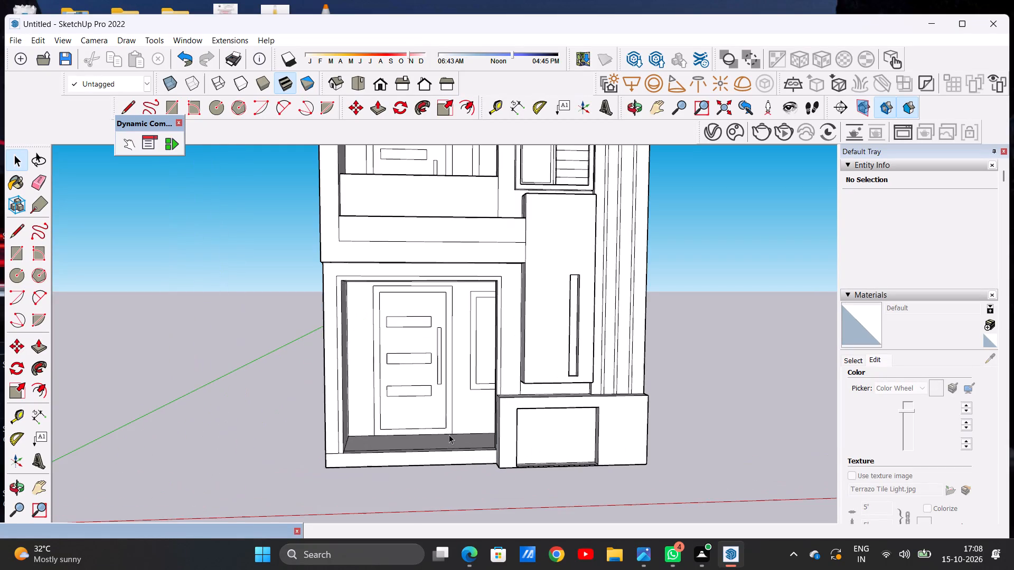
Examine the ground-floor entrance porch floor, its front edge strip and the adjoining base block from above.
middle_click_drag(452, 435, 437, 507)
scroll(426, 472, "up", 7)
middle_click_drag(479, 438, 470, 486)
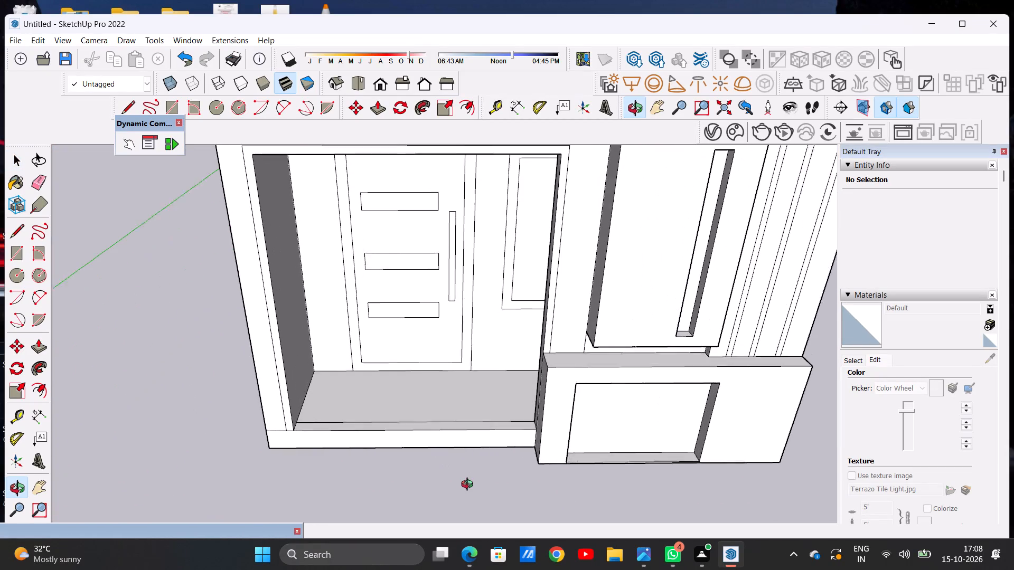
middle_click_drag(470, 486, 468, 490)
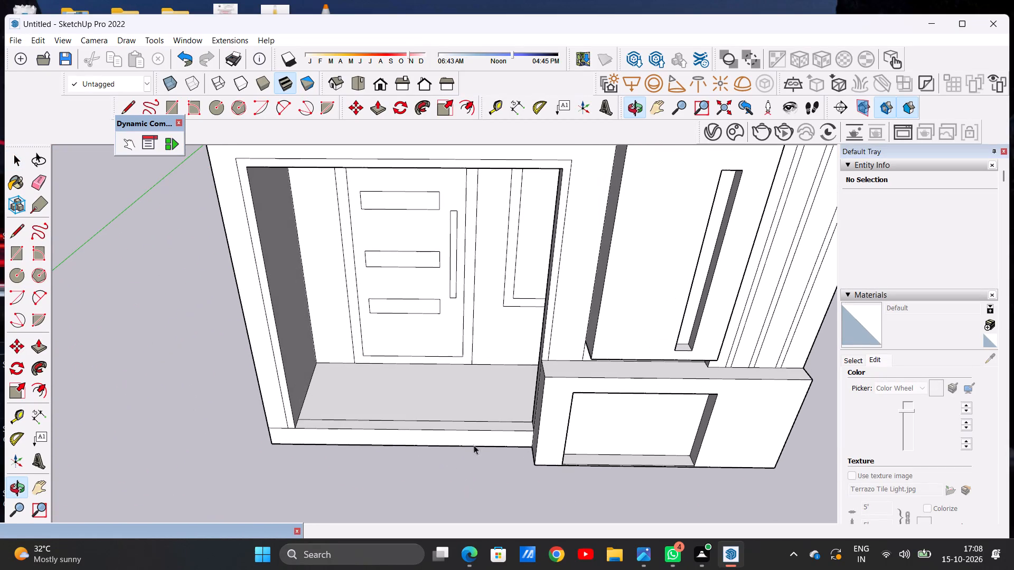
middle_click_drag(496, 413, 496, 435)
scroll(504, 429, "up", 3)
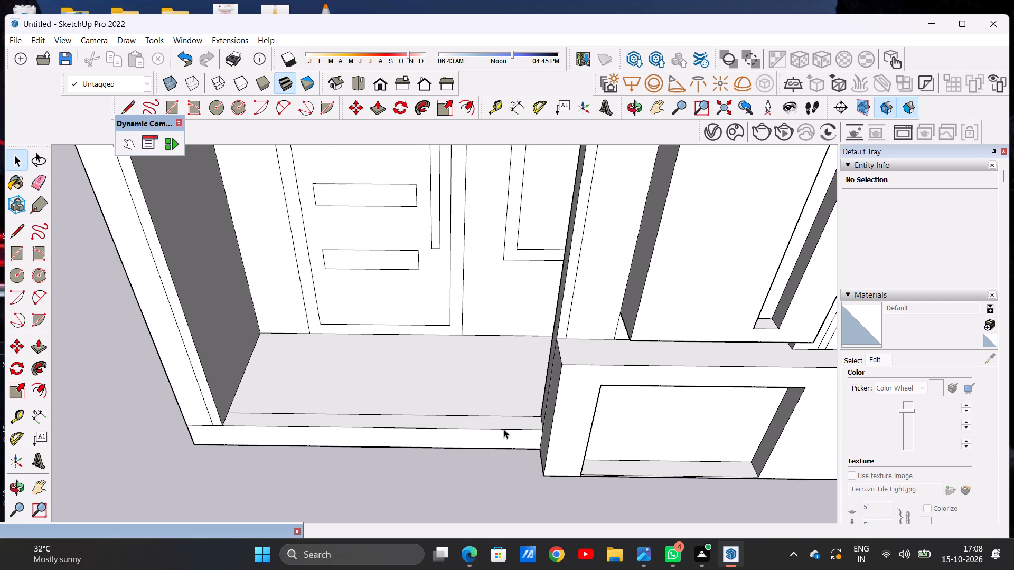
scroll(523, 426, "up", 1)
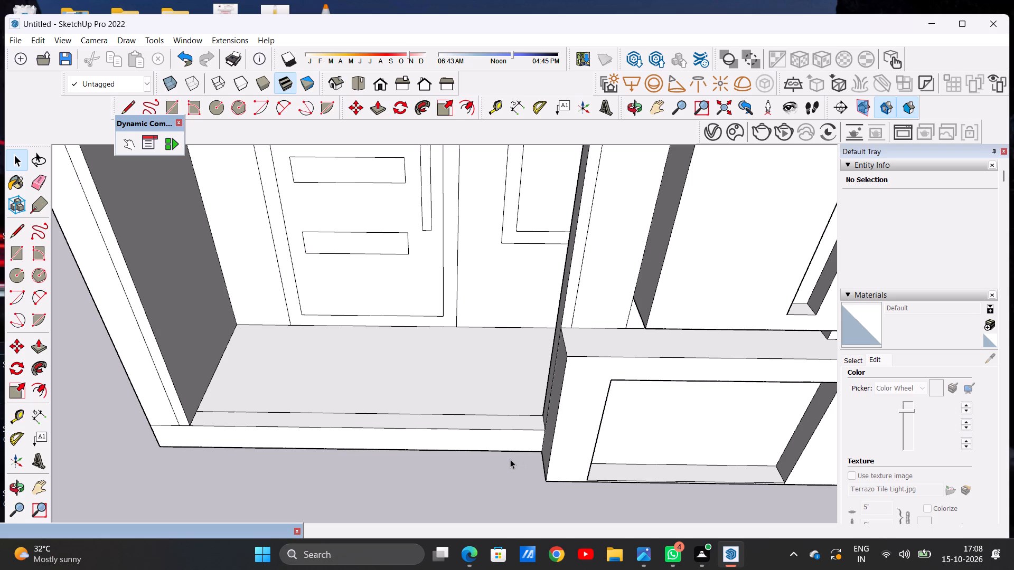
scroll(469, 440, "down", 5)
scroll(483, 439, "up", 3)
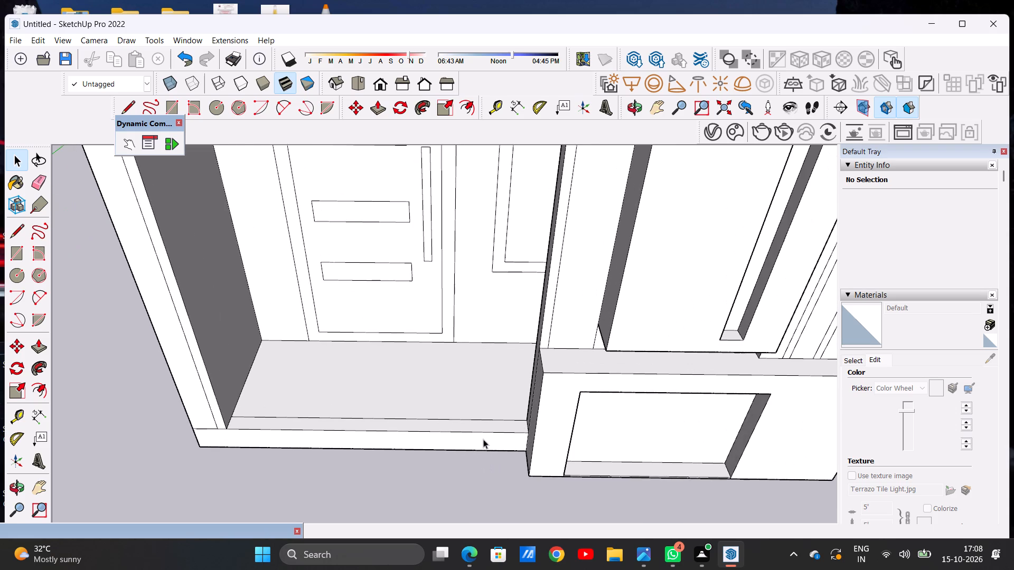
scroll(483, 439, "up", 1)
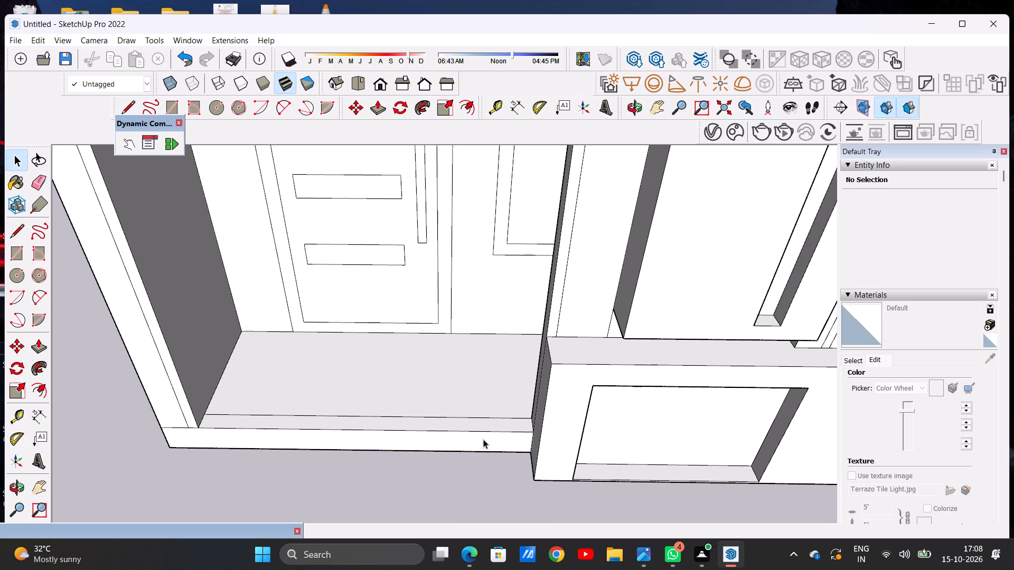
key("r")
key("space")
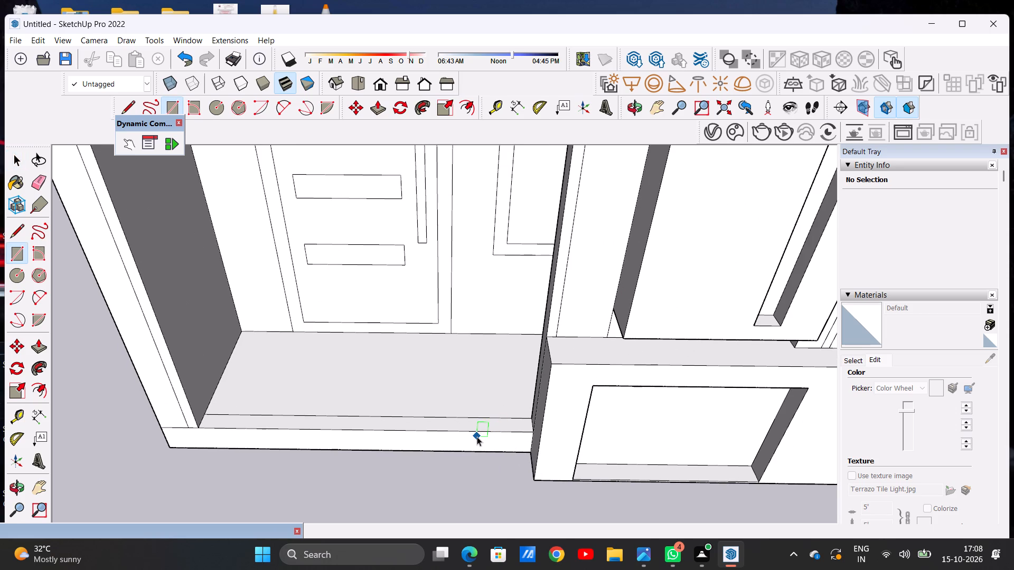
scroll(471, 441, "down", 7)
middle_click_drag(457, 444, 452, 487)
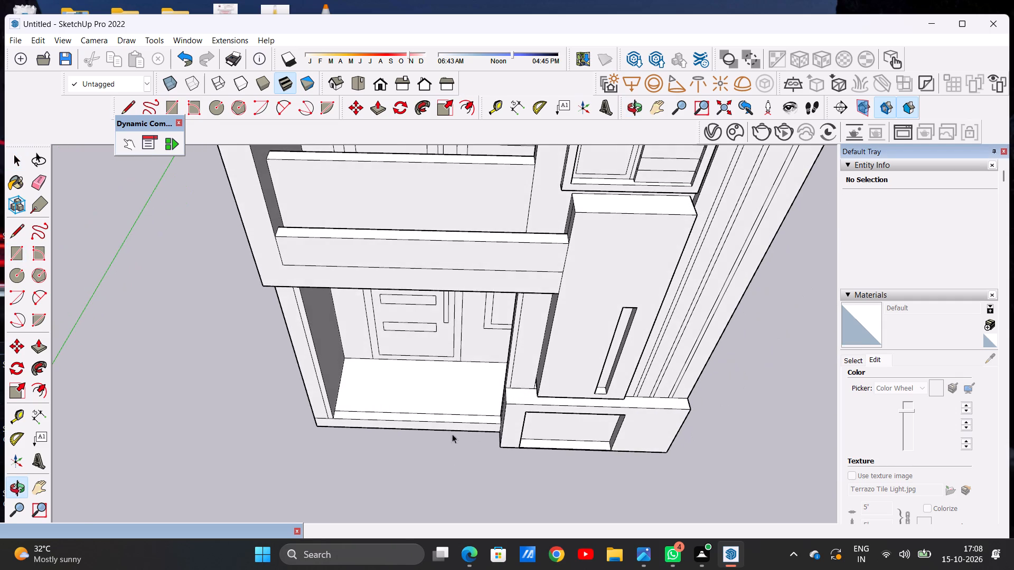
Draw a line across the full width of the entrance porch floor, just in front of and parallel to the existing floor line.
scroll(448, 410, "up", 12)
middle_click_drag(435, 431, 442, 440)
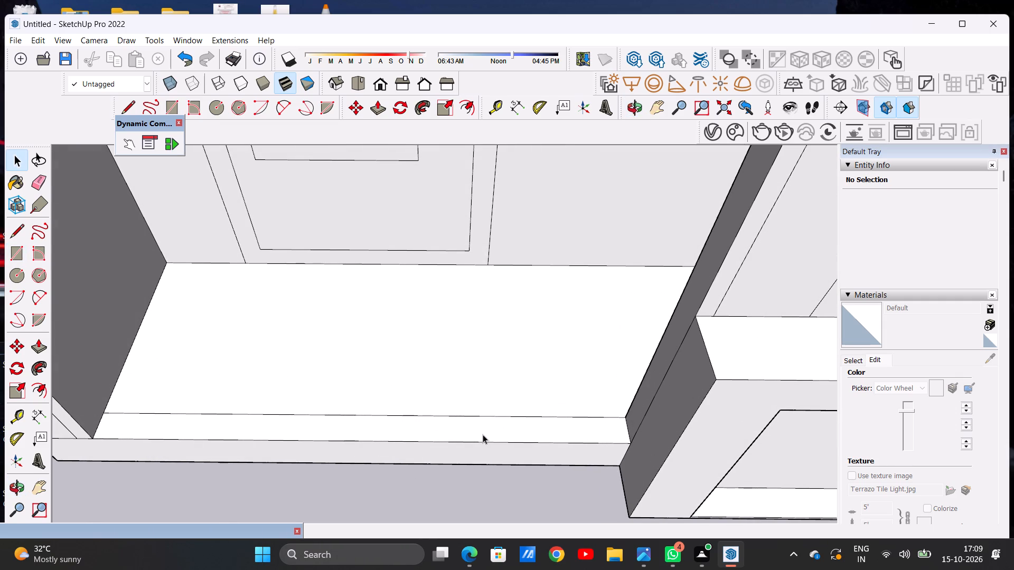
scroll(487, 440, "up", 1)
scroll(530, 445, "down", 1)
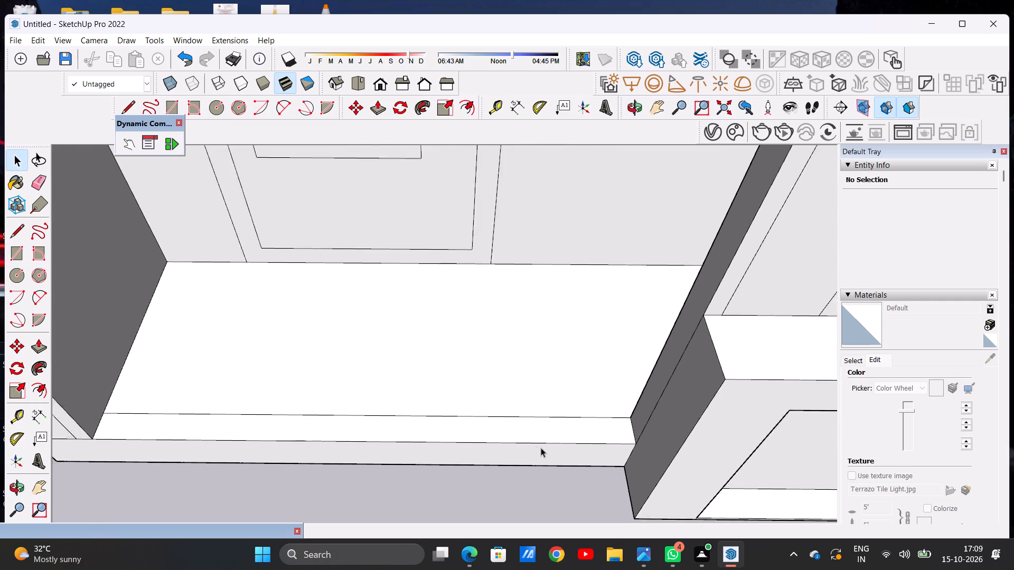
scroll(541, 448, "down", 3)
scroll(541, 448, "up", 2)
key("l")
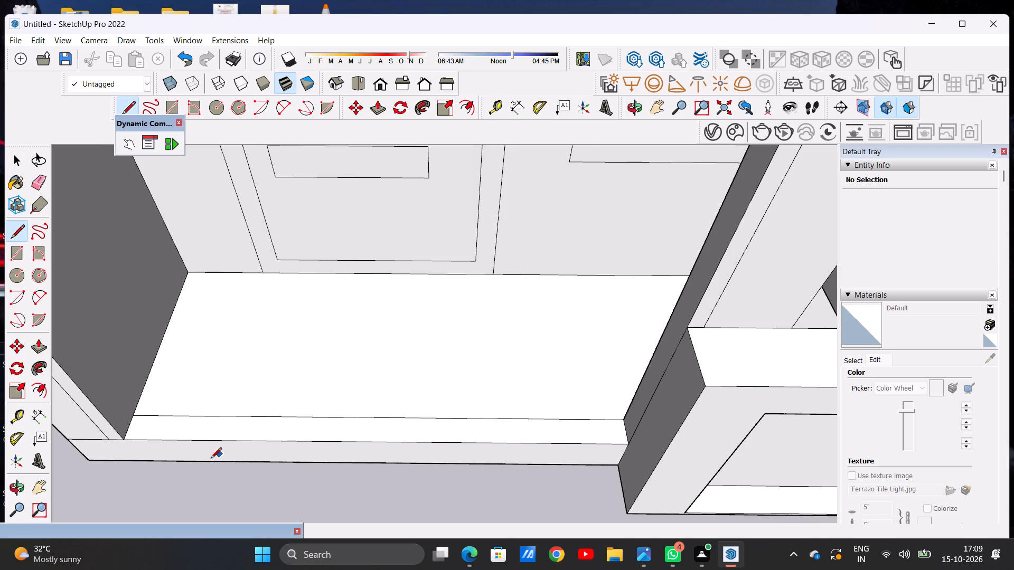
scroll(159, 421, "up", 12)
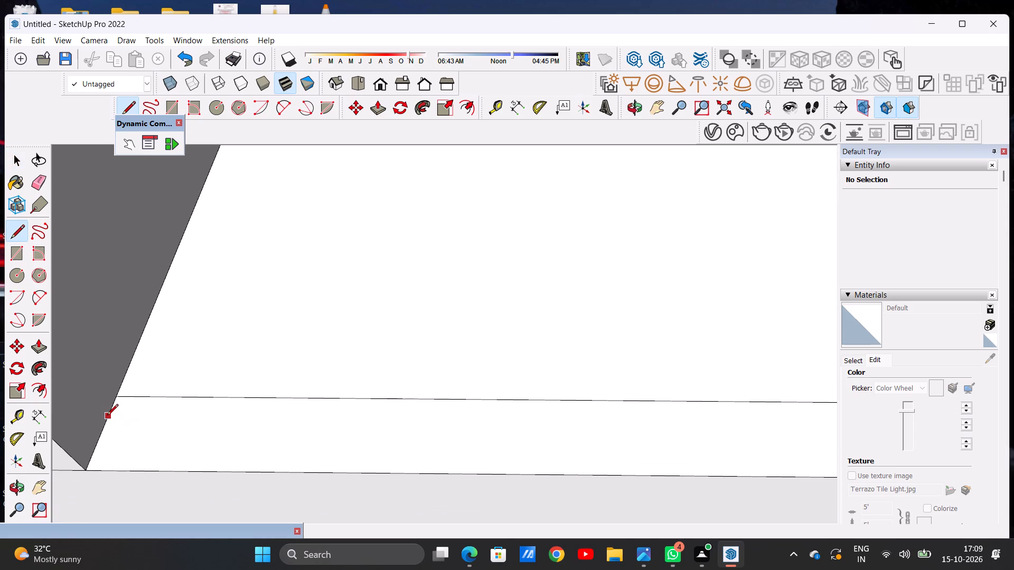
left_click(107, 410)
scroll(203, 433, "down", 13)
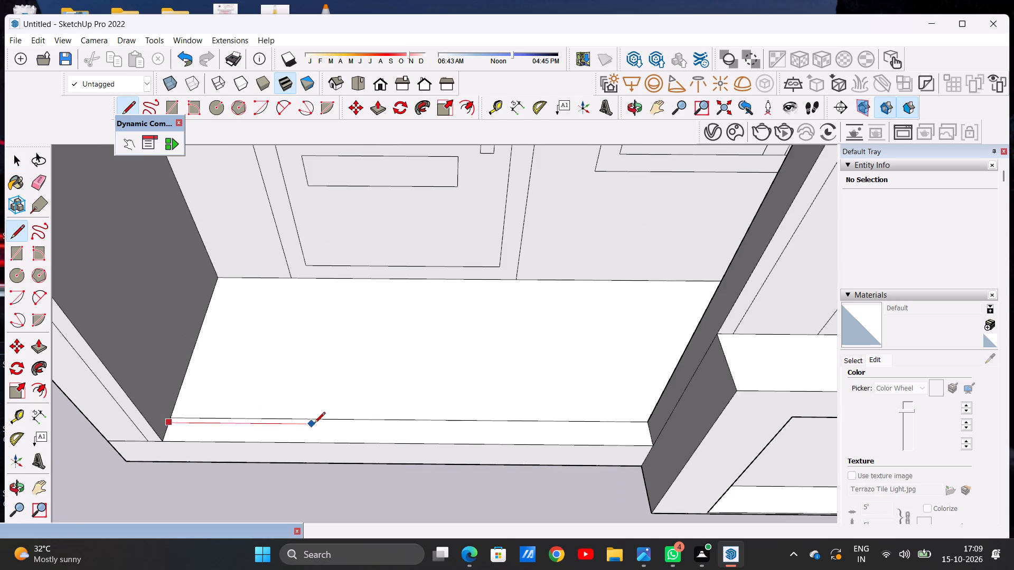
scroll(316, 426, "down", 4)
scroll(548, 423, "up", 9)
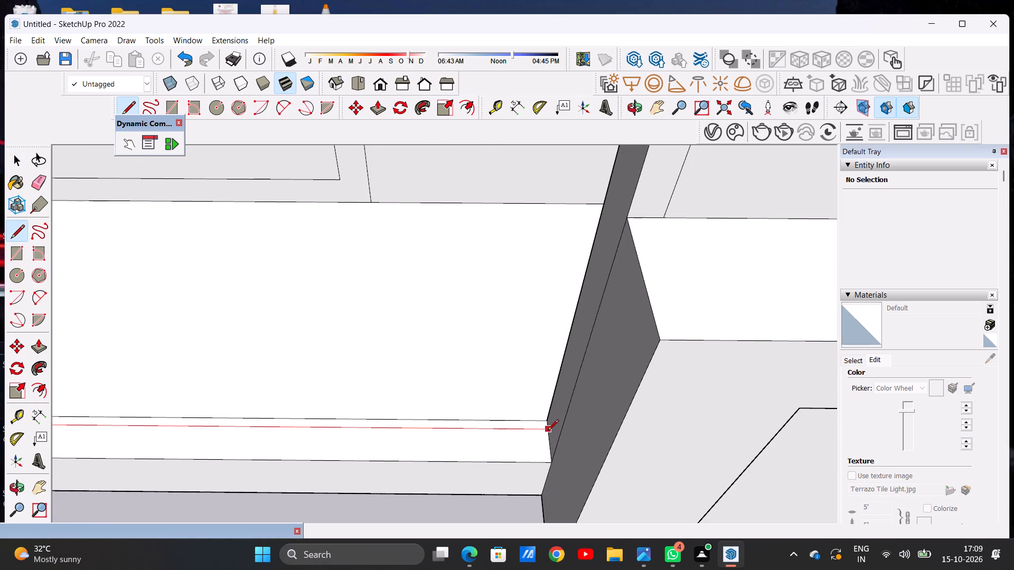
left_click(549, 431)
scroll(549, 431, "down", 9)
scroll(185, 433, "up", 6)
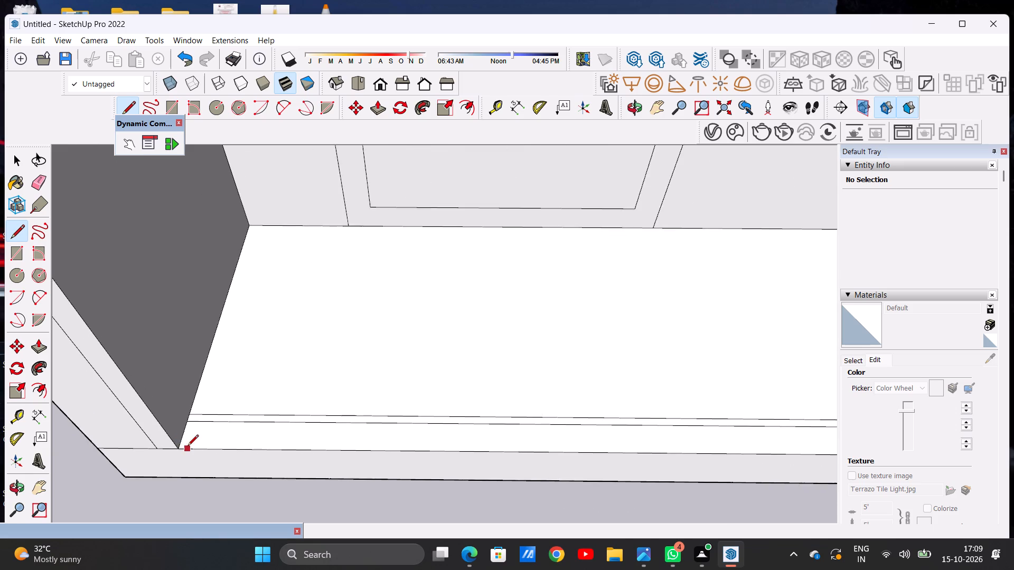
Draw another line across the full width of the entrance porch floor, parallel to and just inside its front edge.
scroll(187, 446, "up", 2)
scroll(187, 446, "down", 1)
scroll(187, 446, "up", 6)
left_click(180, 440)
scroll(304, 442, "down", 6)
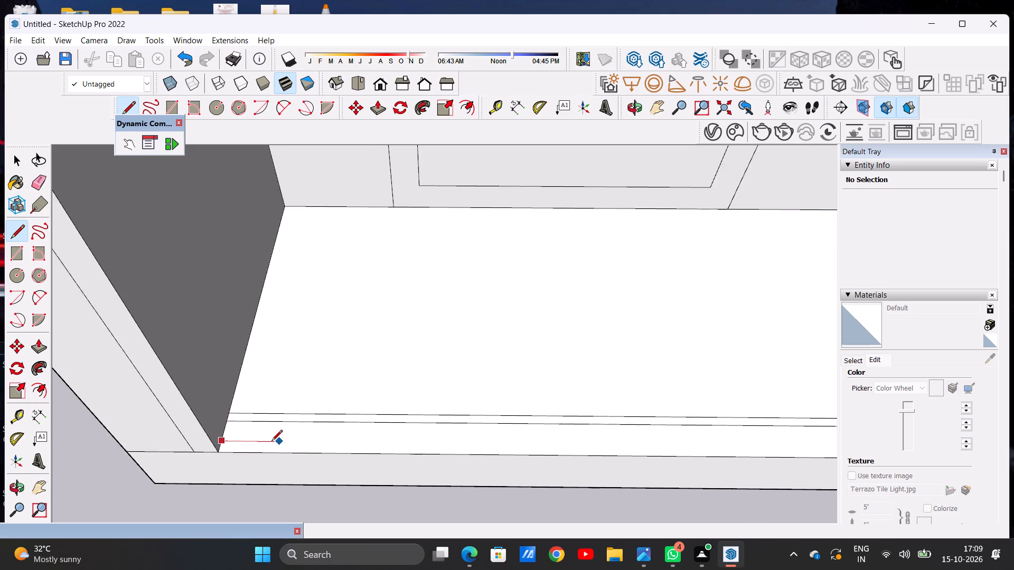
scroll(271, 442, "down", 8)
scroll(539, 440, "up", 9)
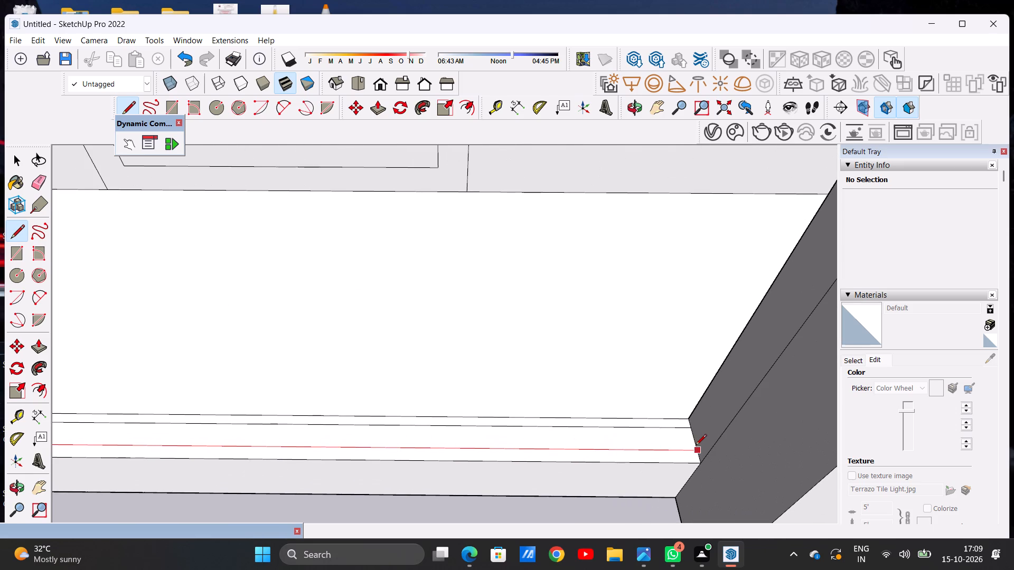
left_click(698, 445)
key("space")
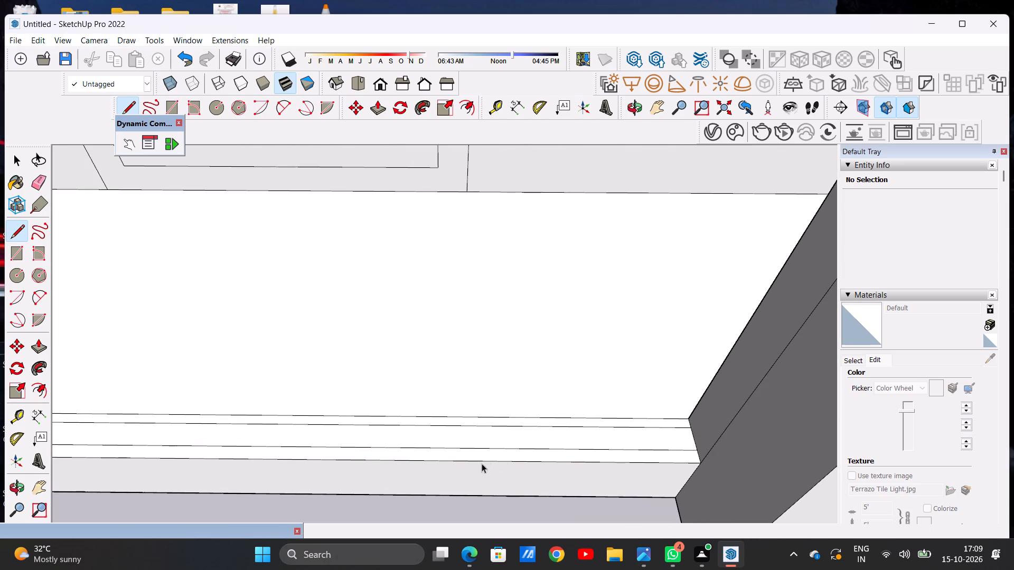
Outline a narrow upright strip on the porch's inner side wall beside the base block, rising from between the two front floor lines.
scroll(449, 518, "down", 6)
scroll(521, 503, "down", 3)
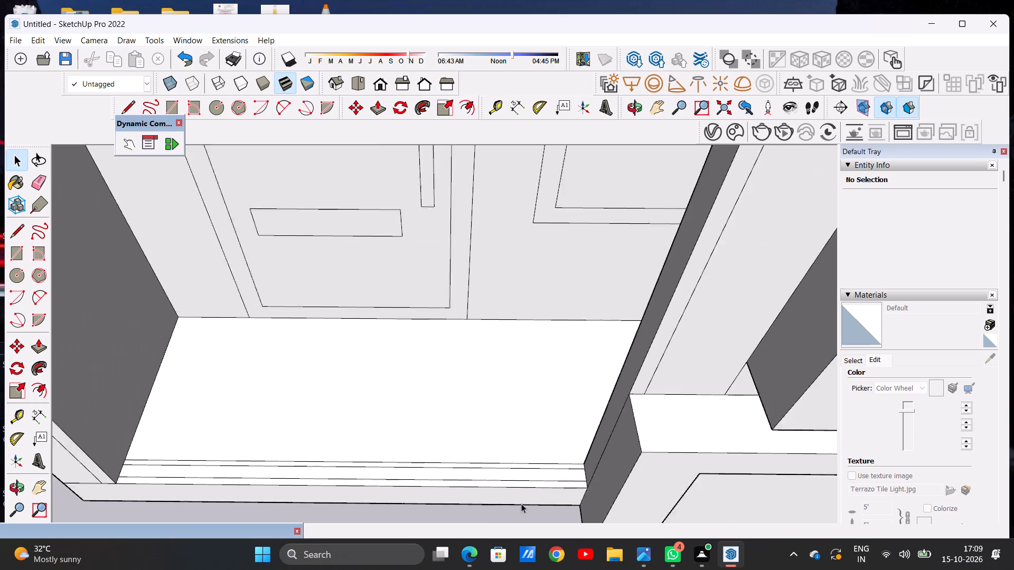
scroll(521, 503, "down", 3)
middle_click_drag(515, 502, 633, 477)
scroll(581, 454, "up", 1)
scroll(581, 454, "down", 1)
scroll(581, 454, "up", 7)
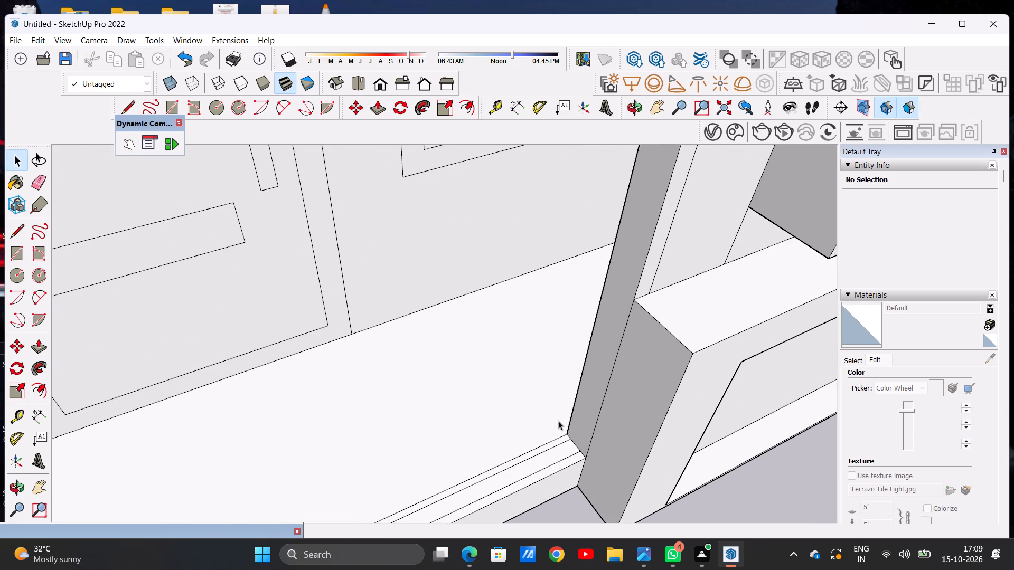
key("l")
scroll(579, 448, "up", 3)
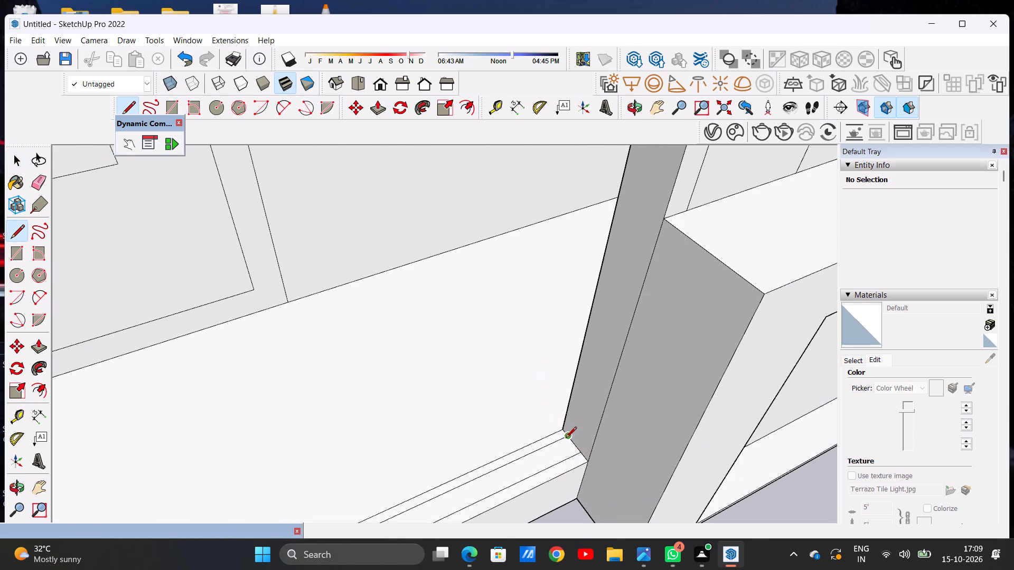
left_click(566, 437)
scroll(577, 396, "down", 6)
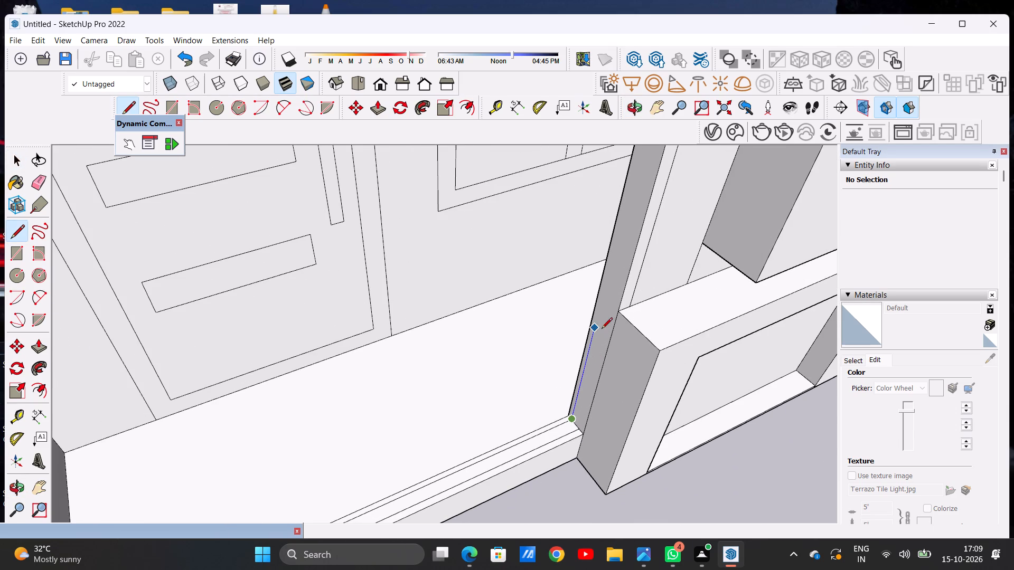
scroll(611, 310, "up", 2)
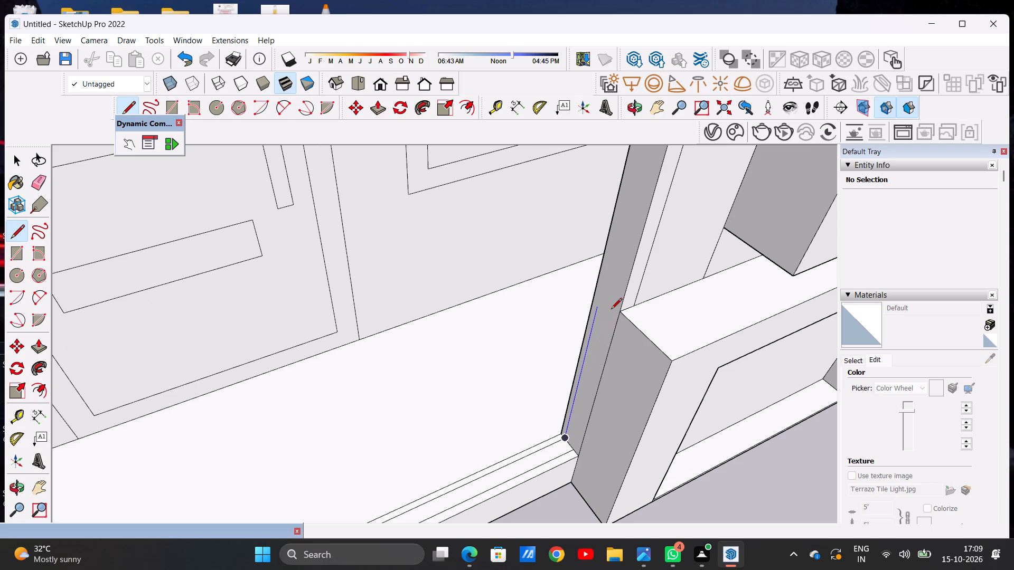
scroll(609, 310, "down", 11)
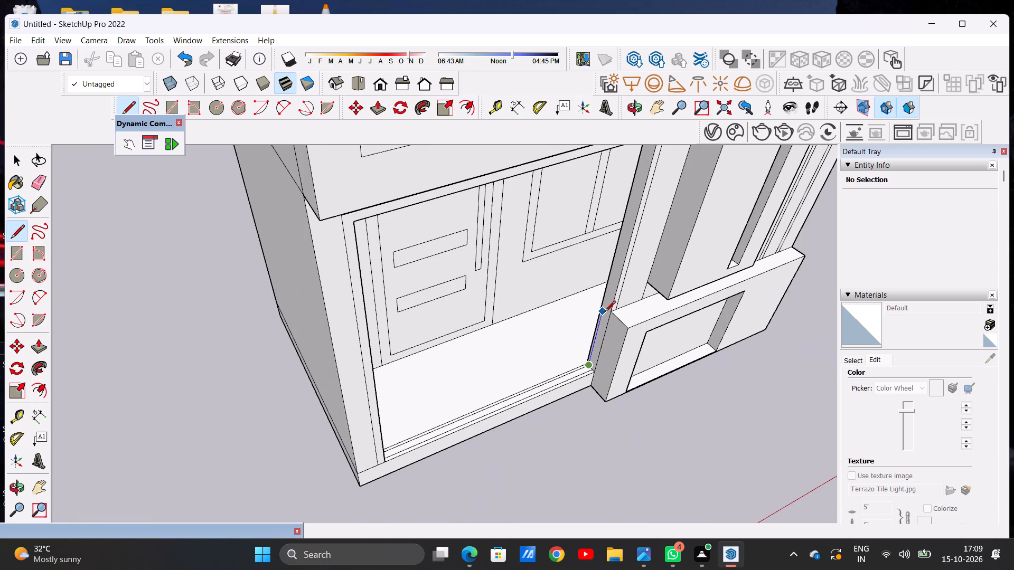
scroll(616, 263, "up", 9)
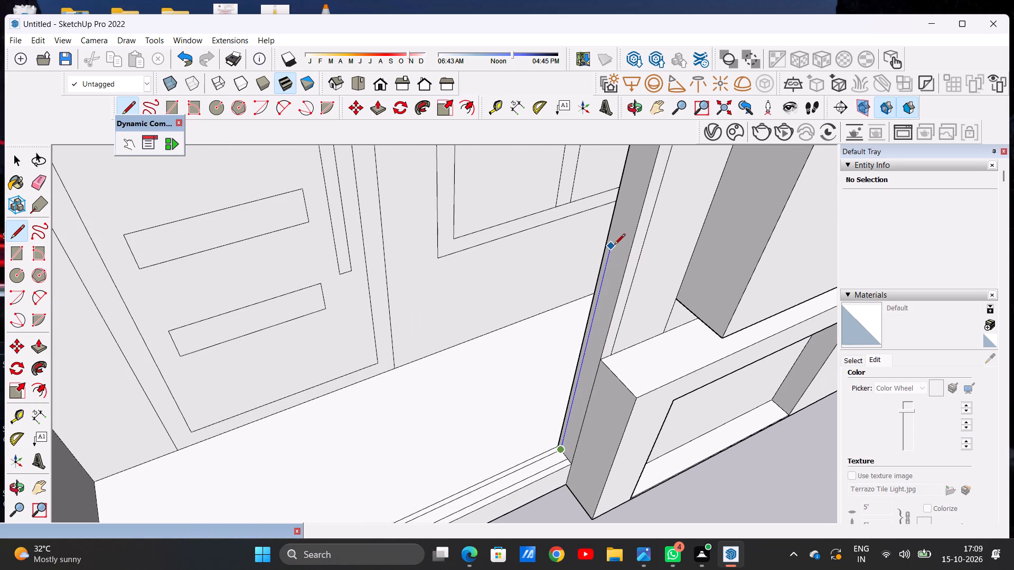
left_click(616, 240)
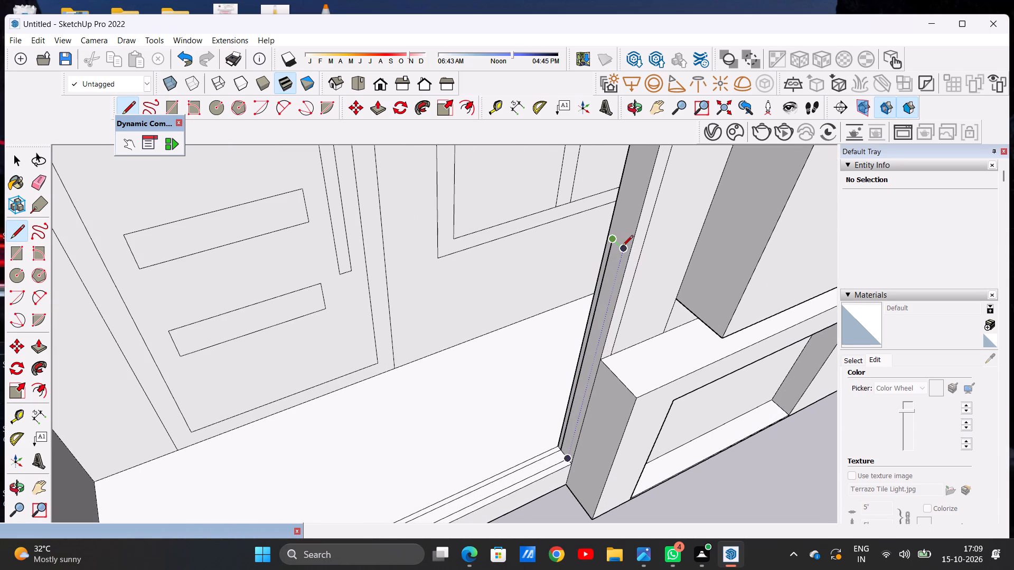
left_click(622, 247)
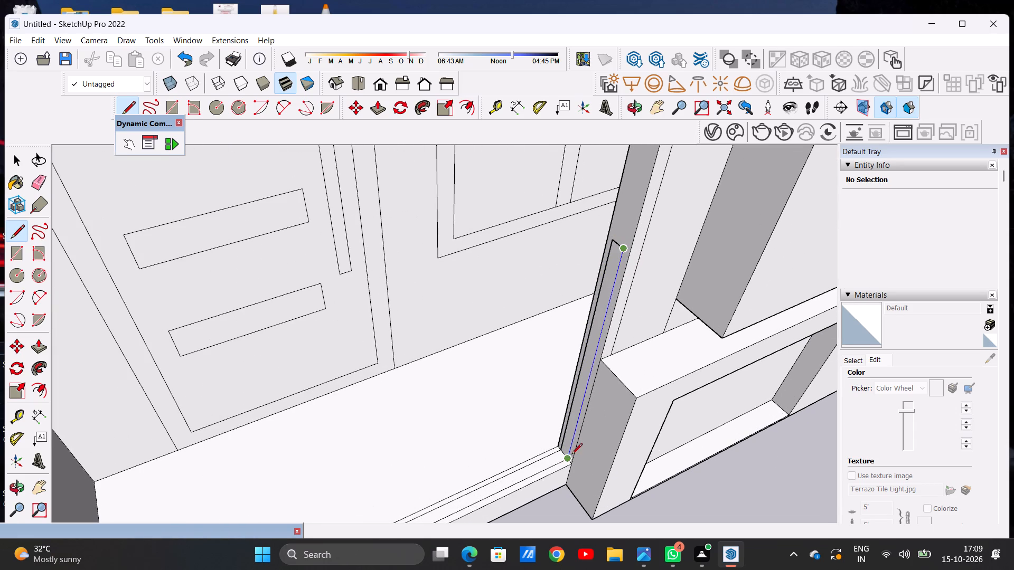
left_click(568, 457)
key("space")
Outline a matching narrow upright strip on the opposite inner side wall of the porch, starting from the front floor lines.
scroll(488, 453, "down", 14)
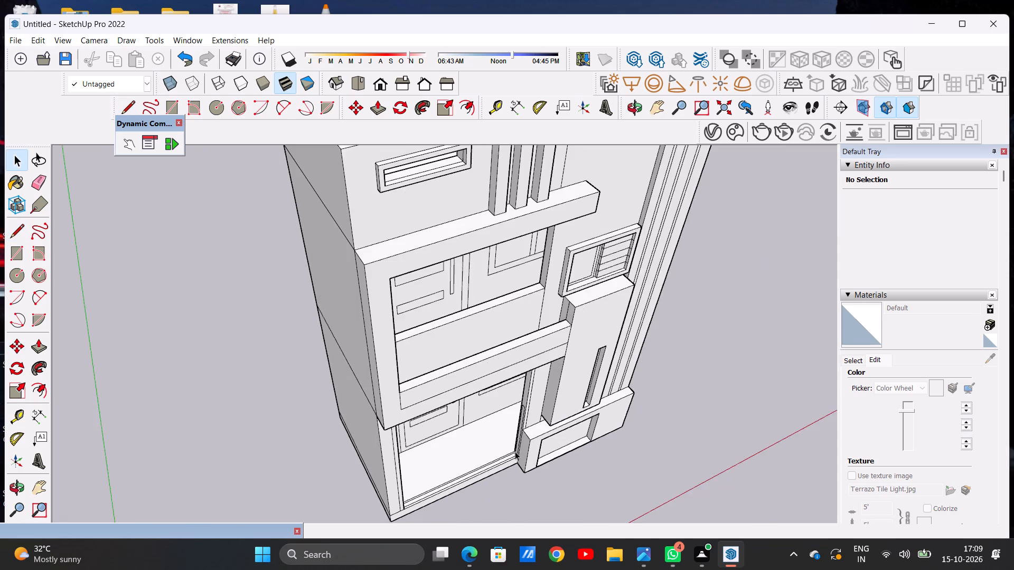
middle_click_drag(525, 459, 390, 329)
scroll(543, 484, "down", 6)
middle_click_drag(504, 482, 605, 457)
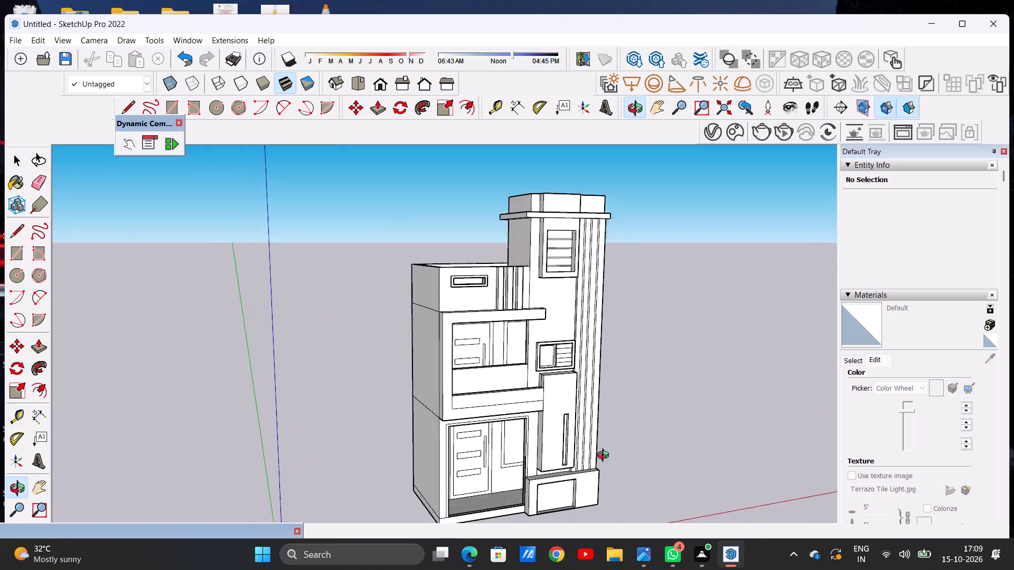
middle_click_drag(605, 457, 363, 481)
scroll(481, 495, "up", 6)
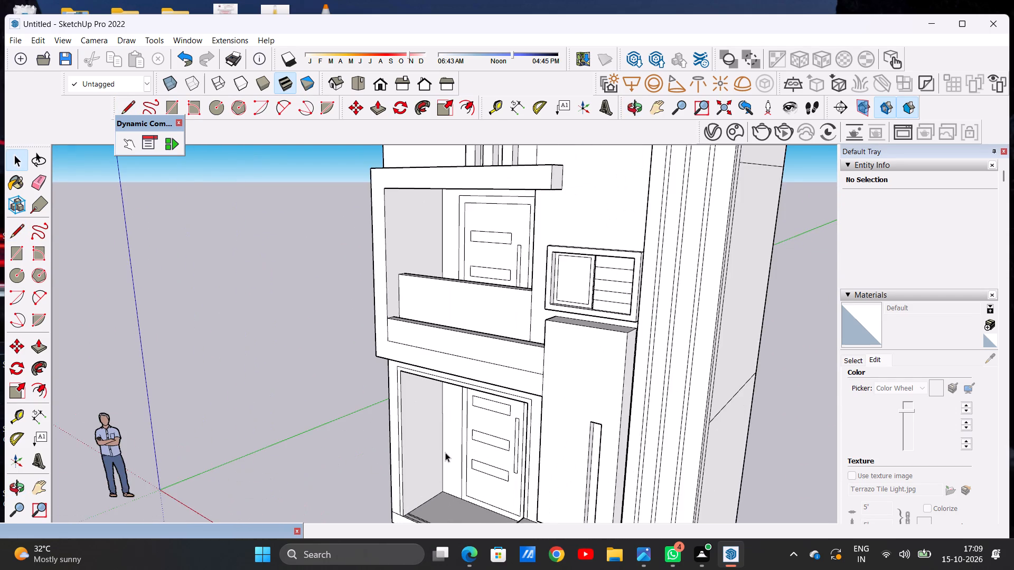
scroll(445, 452, "down", 6)
middle_click_drag(448, 469, 361, 502)
scroll(417, 485, "up", 13)
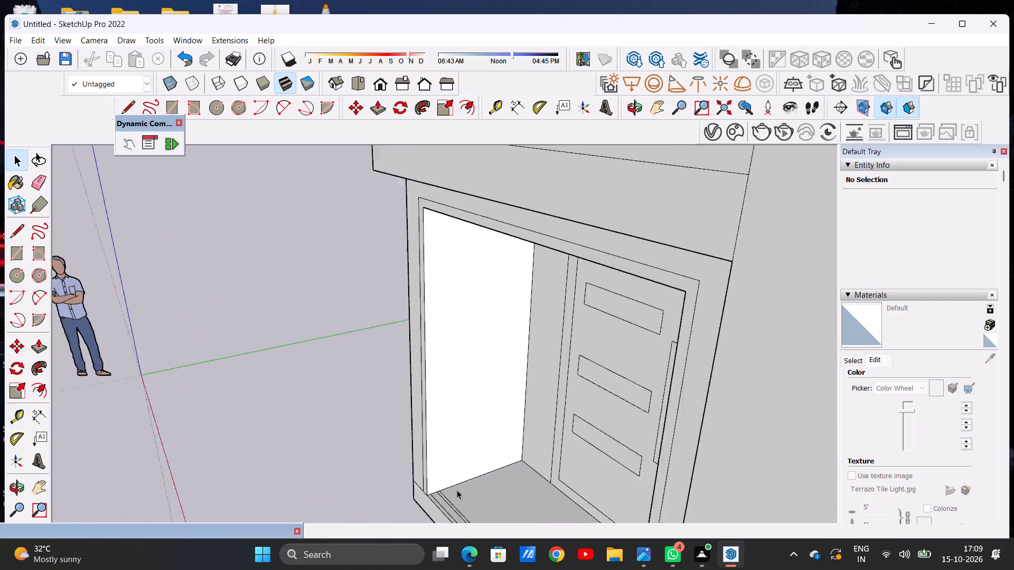
scroll(457, 490, "up", 11)
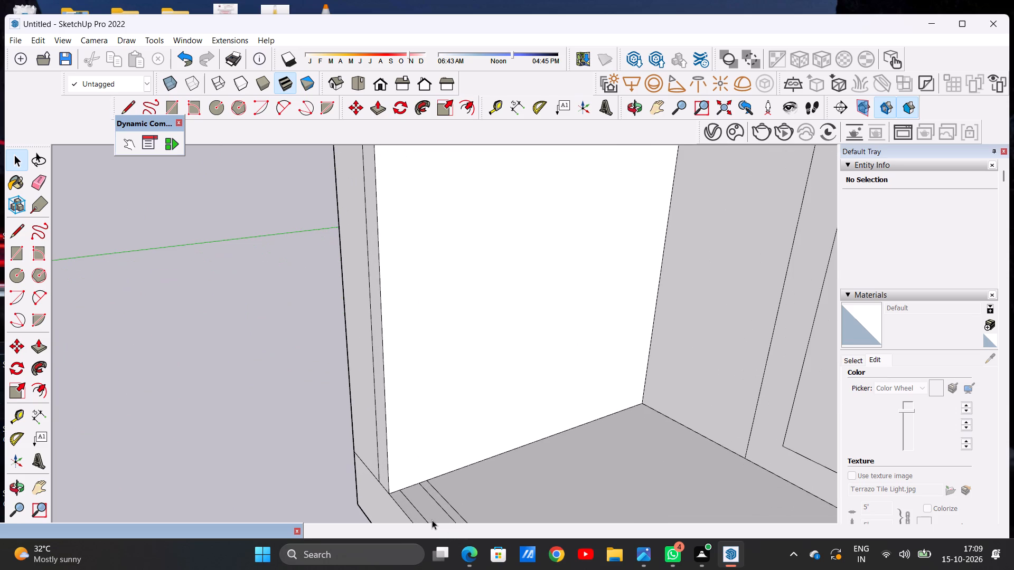
key("l")
left_click(407, 485)
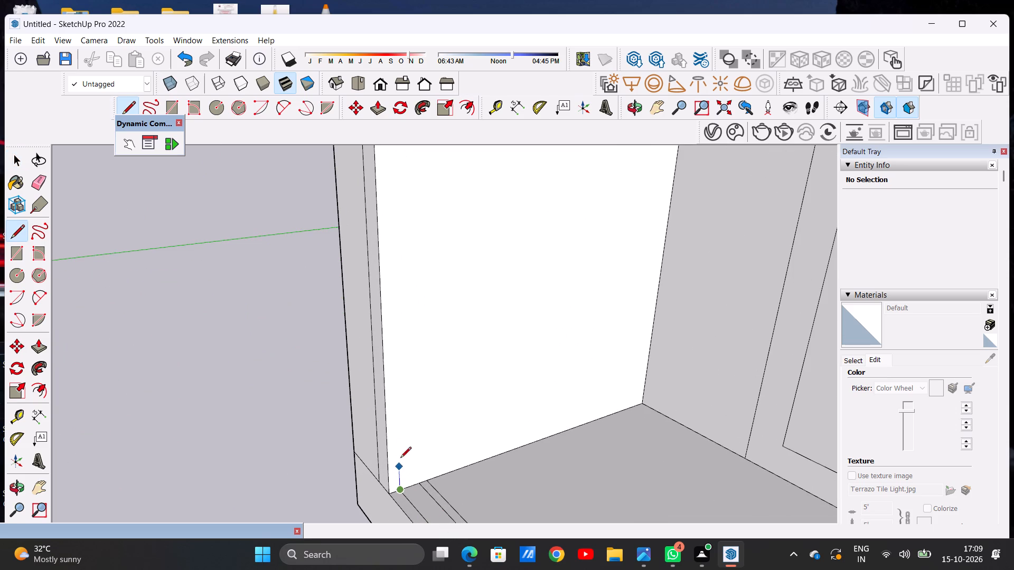
left_click(391, 186)
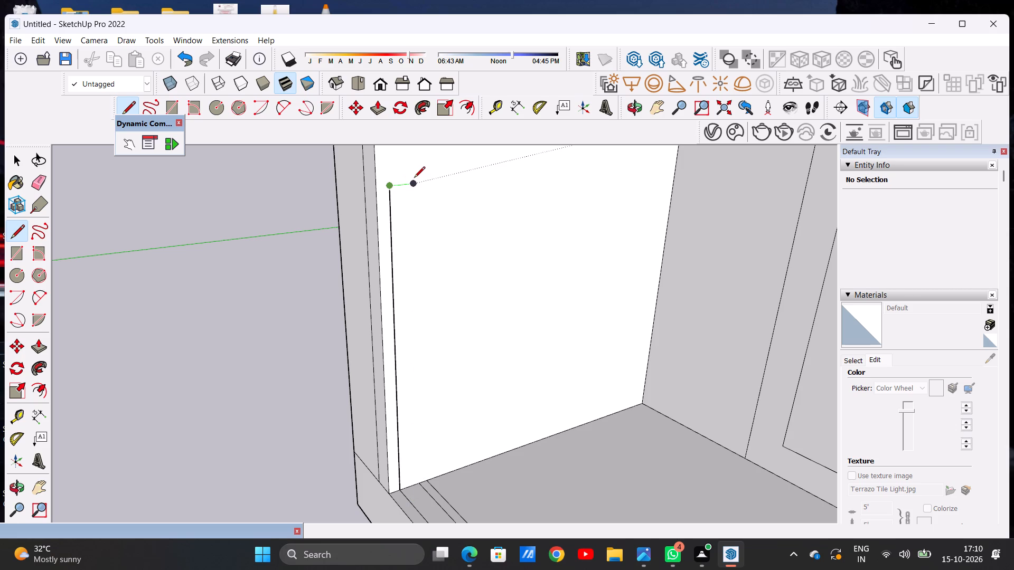
key("space")
key("l")
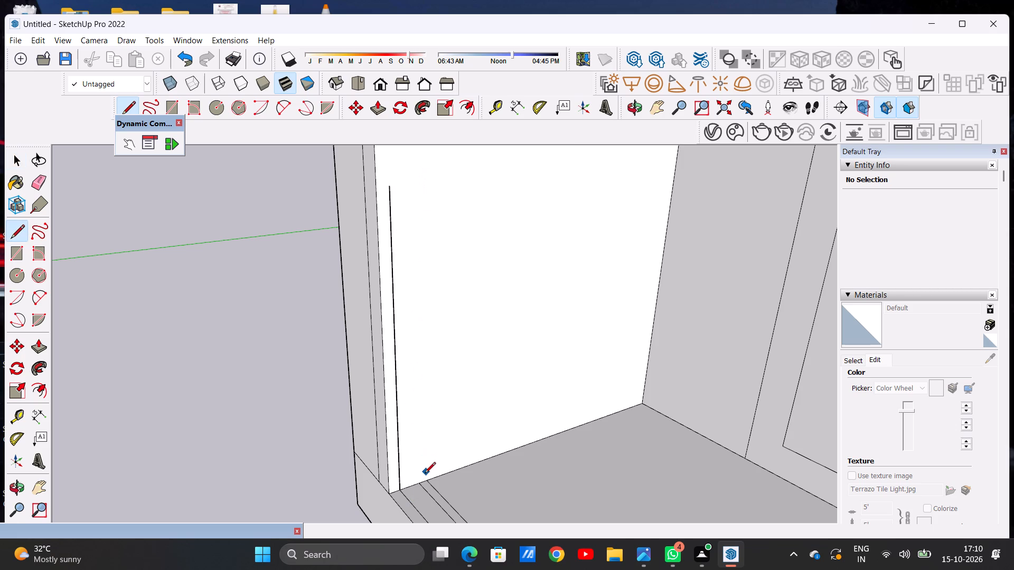
left_click(421, 479)
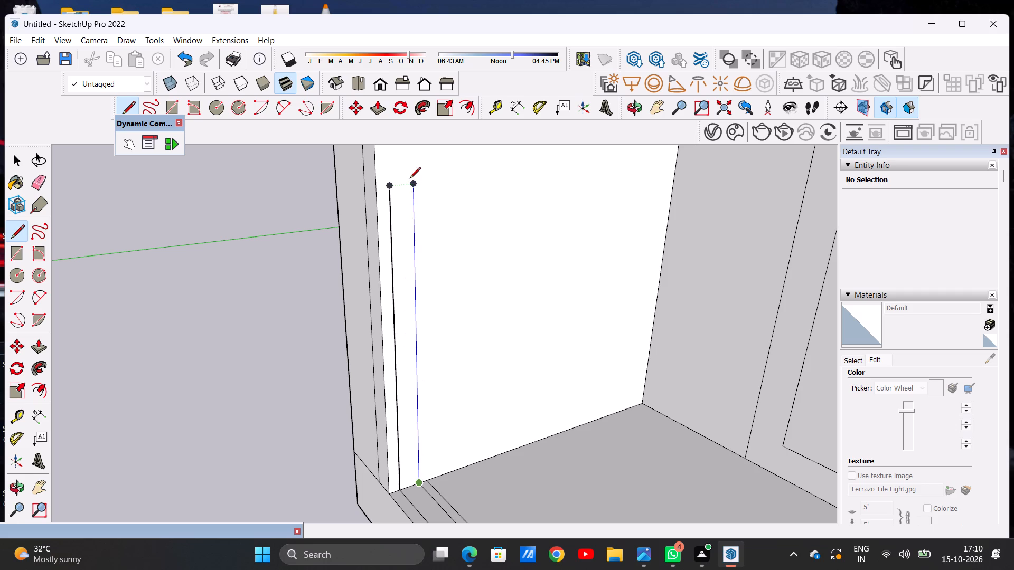
left_click(410, 179)
left_click(392, 187)
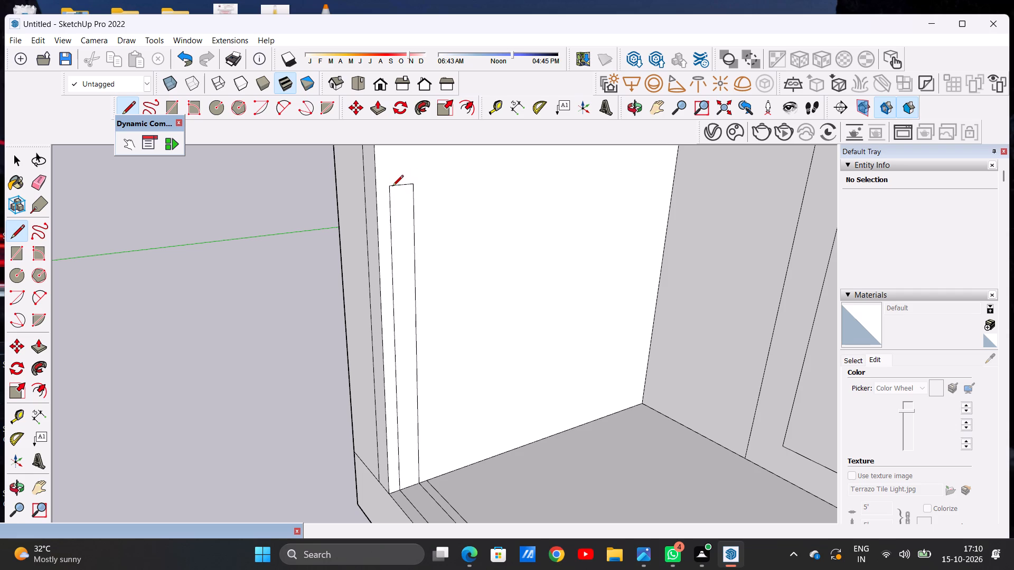
key("space")
Examine the upright strips on both inner side walls of the entrance porch from the front and sides.
scroll(421, 229, "down", 20)
middle_click_drag(390, 269, 395, 269)
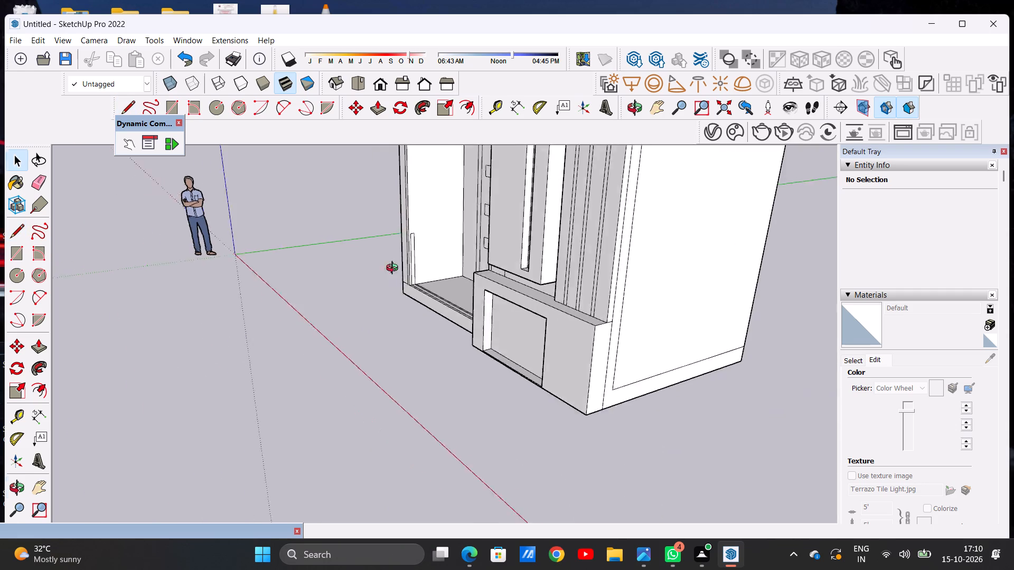
middle_click_drag(395, 269, 593, 268)
scroll(391, 265, "up", 5)
middle_click_drag(398, 294, 581, 288)
scroll(521, 313, "down", 4)
middle_click_drag(517, 324, 316, 269)
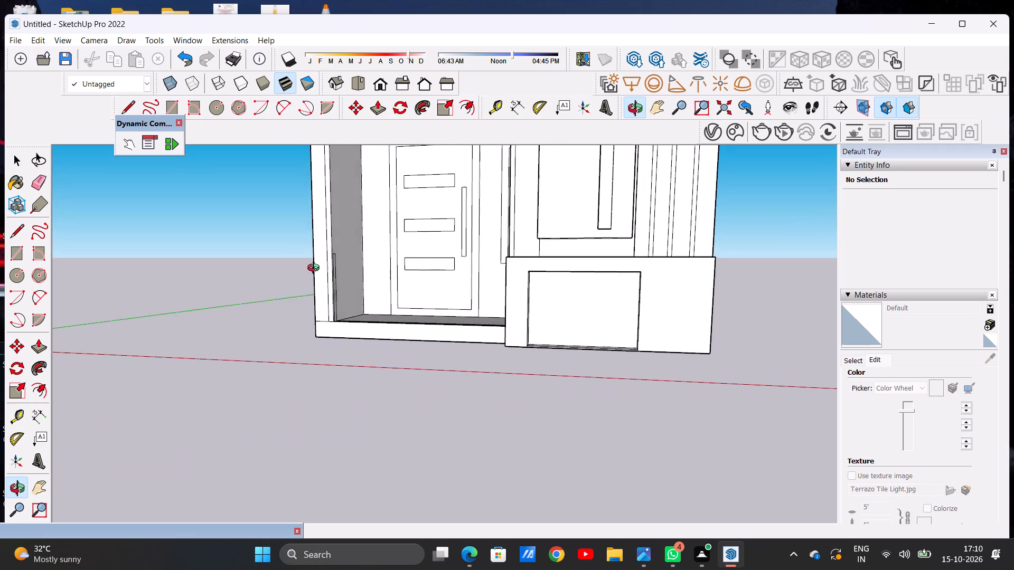
middle_click_drag(316, 269, 532, 320)
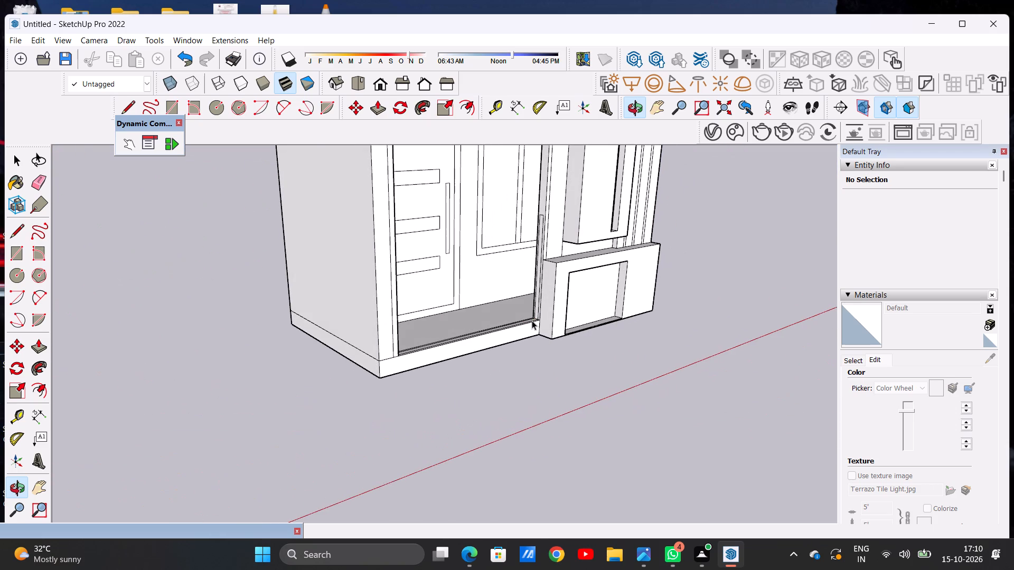
middle_click_drag(489, 296, 442, 305)
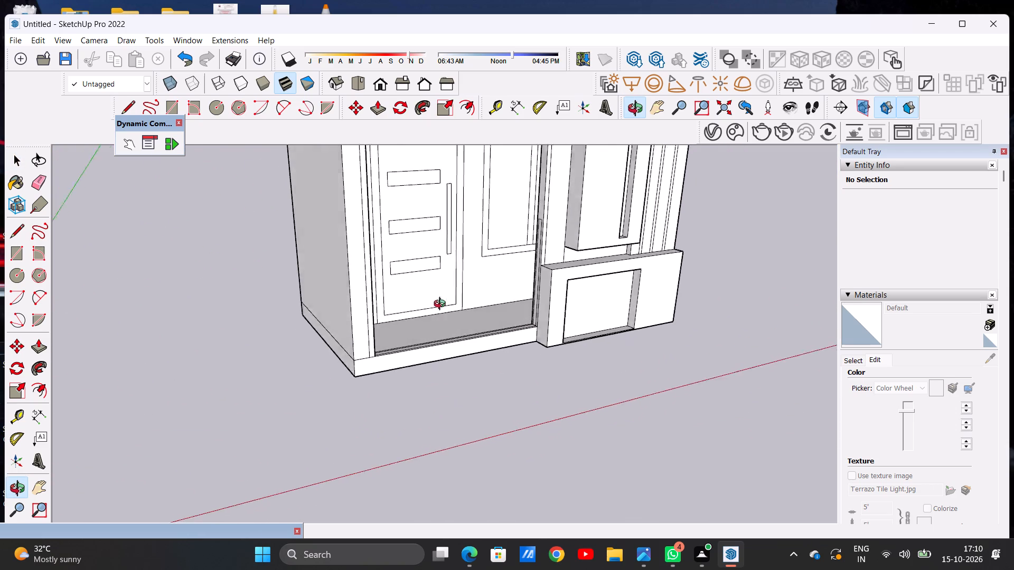
middle_click_drag(442, 305, 382, 307)
scroll(513, 227, "up", 5)
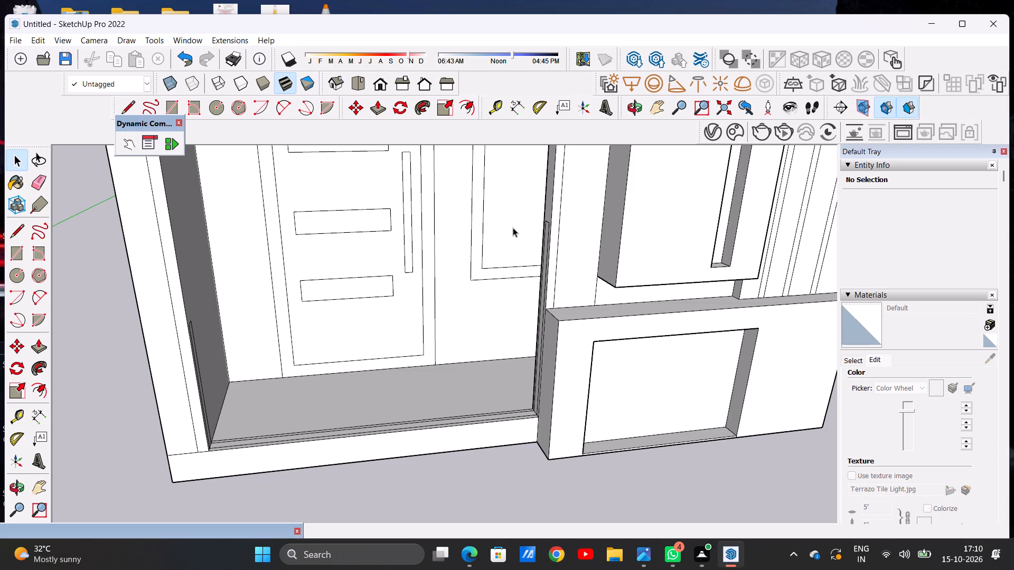
Extend the upright strip upward on the porch's inner side wall opposite the base block, erasing the dividing line at its former top.
key("l")
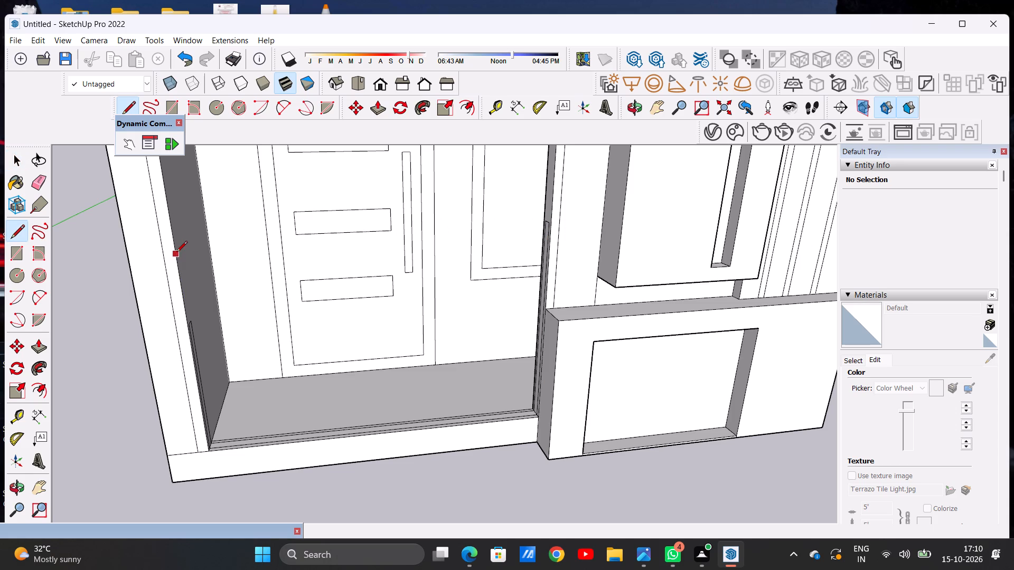
middle_click_drag(178, 249, 77, 237)
scroll(172, 253, "up", 3)
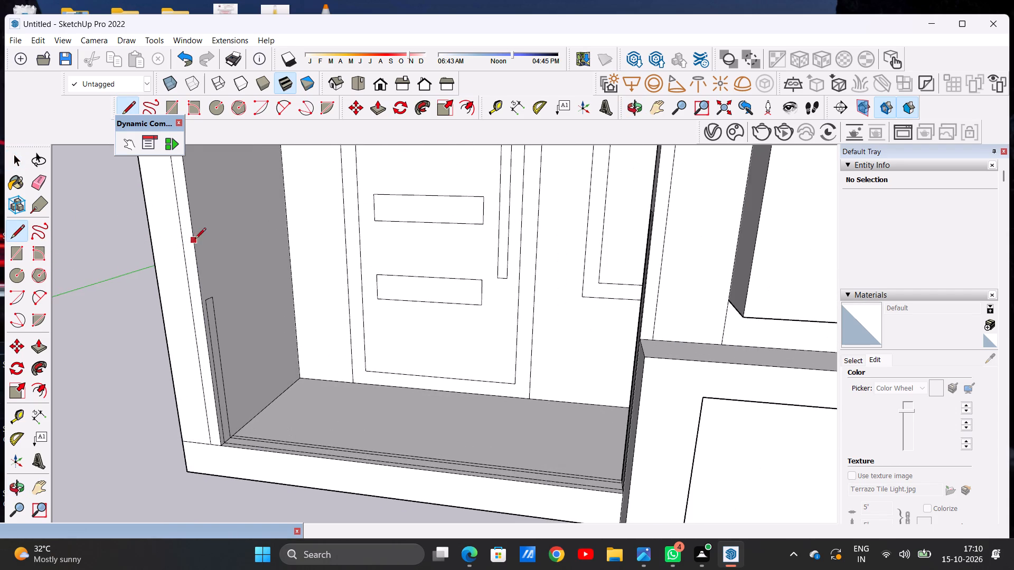
scroll(197, 237, "up", 8)
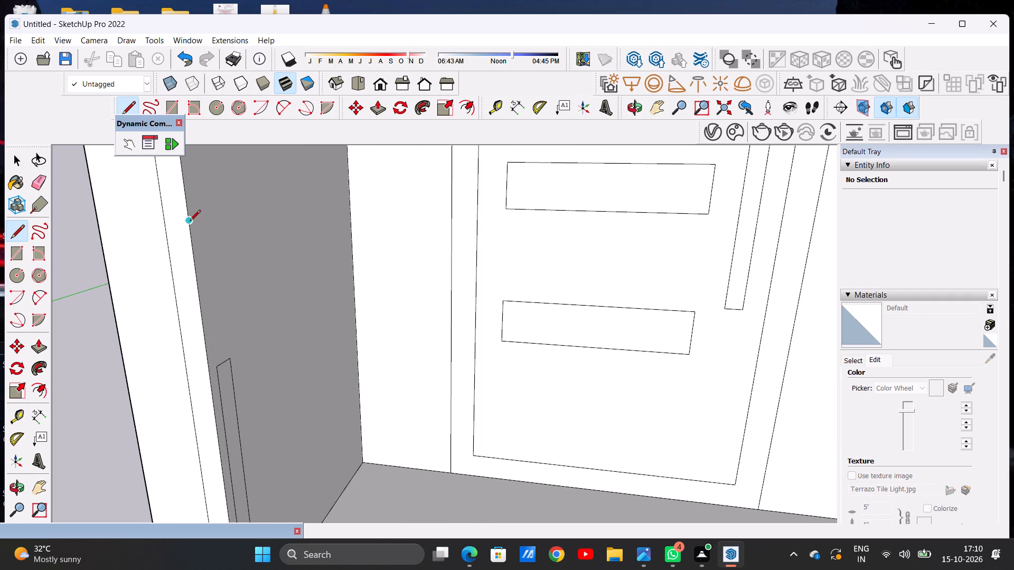
left_click(219, 367)
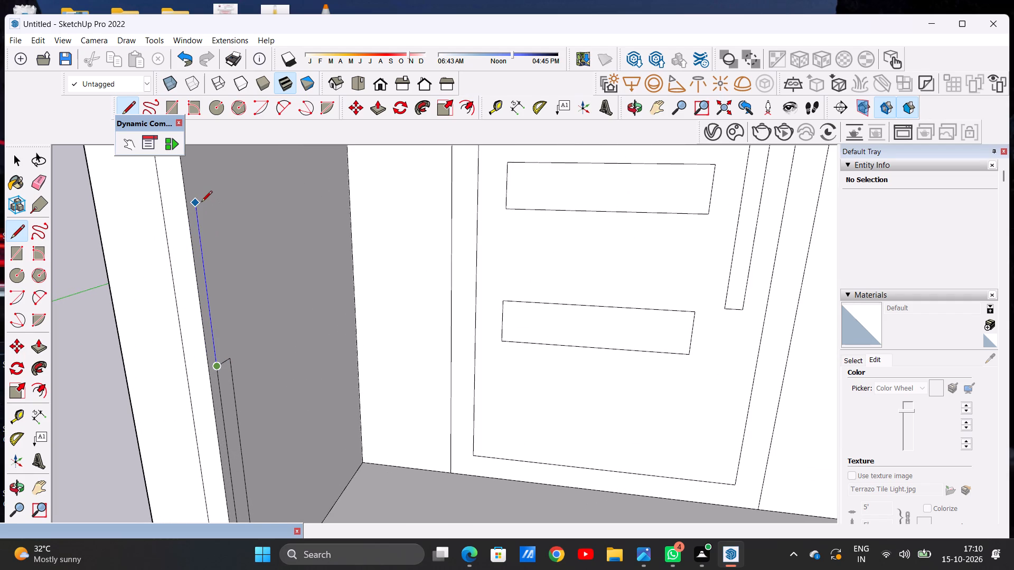
middle_click_drag(234, 225, 229, 225)
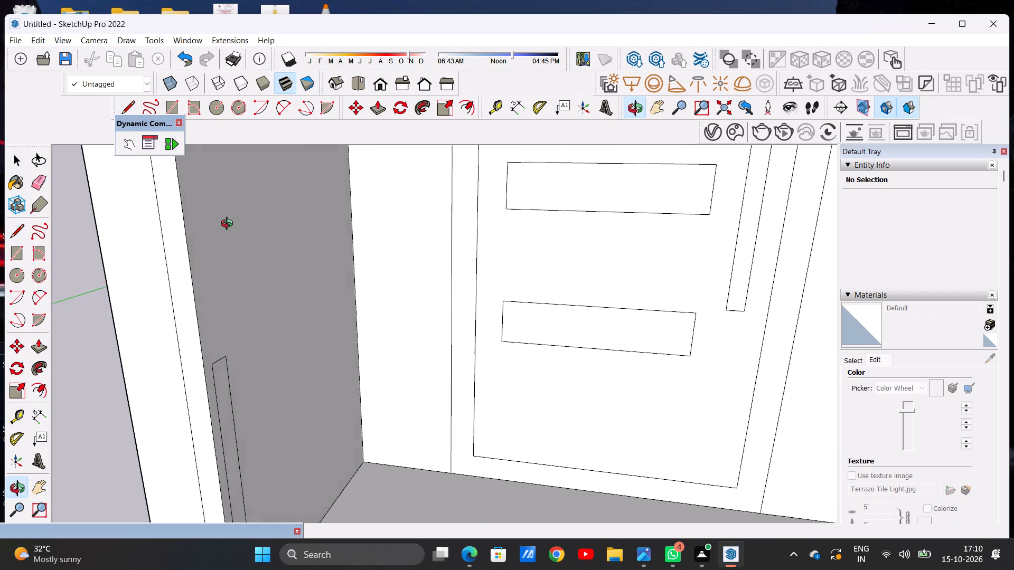
middle_click_drag(229, 225, 138, 220)
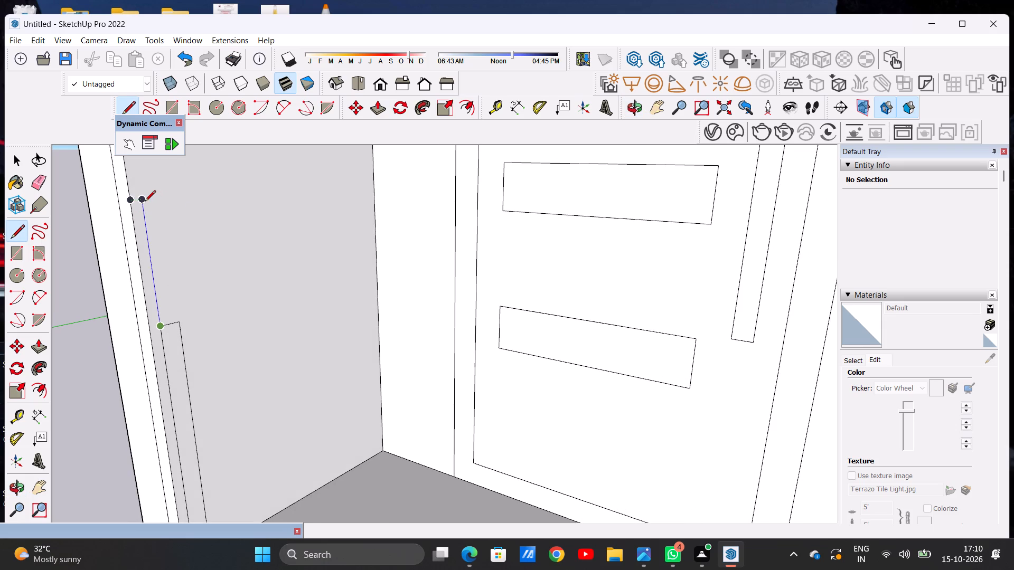
left_click(144, 211)
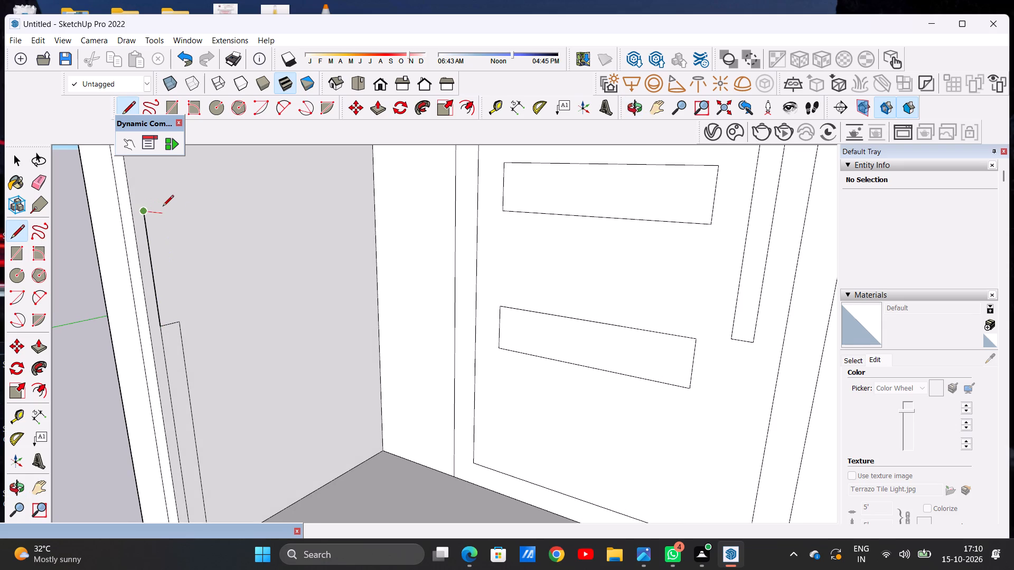
left_click(164, 206)
left_click(176, 322)
key("space")
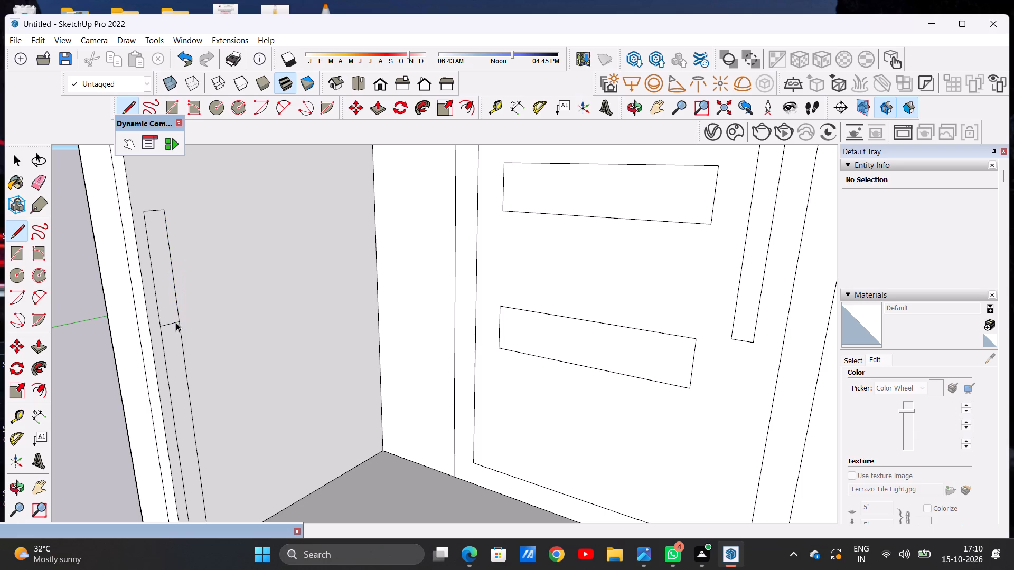
key("e")
left_click_drag(166, 318, 168, 335)
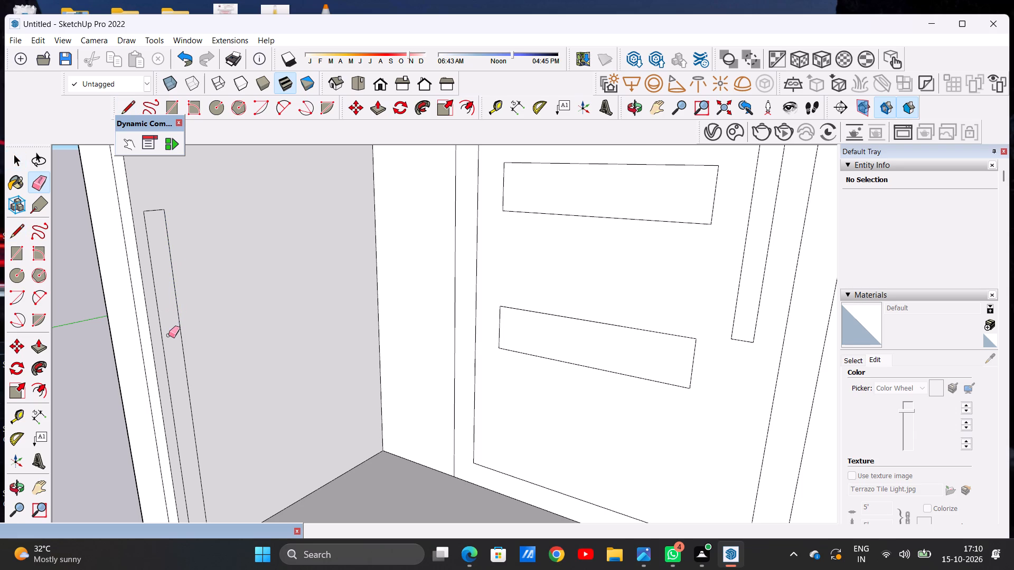
key("space")
Raise the narrow strip between the two front floor lines slightly above the porch floor with Push/Pull.
scroll(271, 339, "down", 16)
middle_click_drag(253, 356, 523, 336)
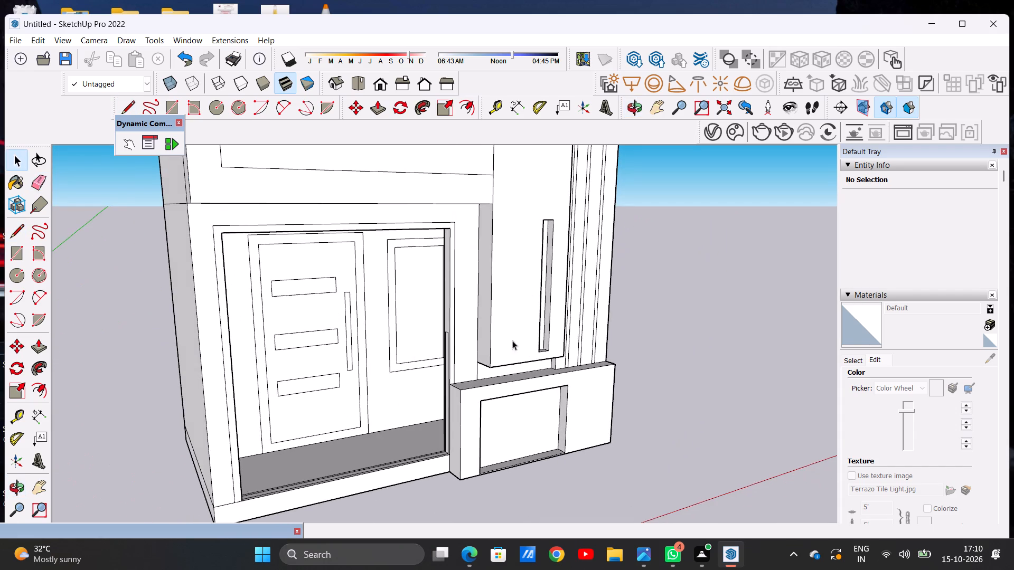
middle_click_drag(476, 373, 372, 413)
middle_click_drag(346, 425, 325, 533)
scroll(331, 429, "up", 8)
middle_click_drag(374, 419, 387, 458)
scroll(534, 410, "up", 7)
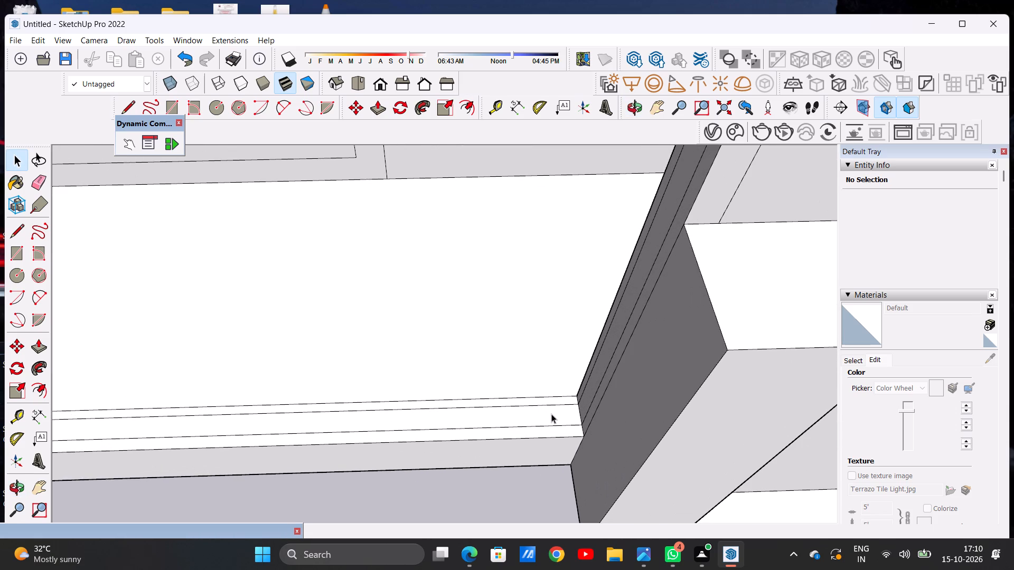
key("p")
scroll(573, 413, "up", 5)
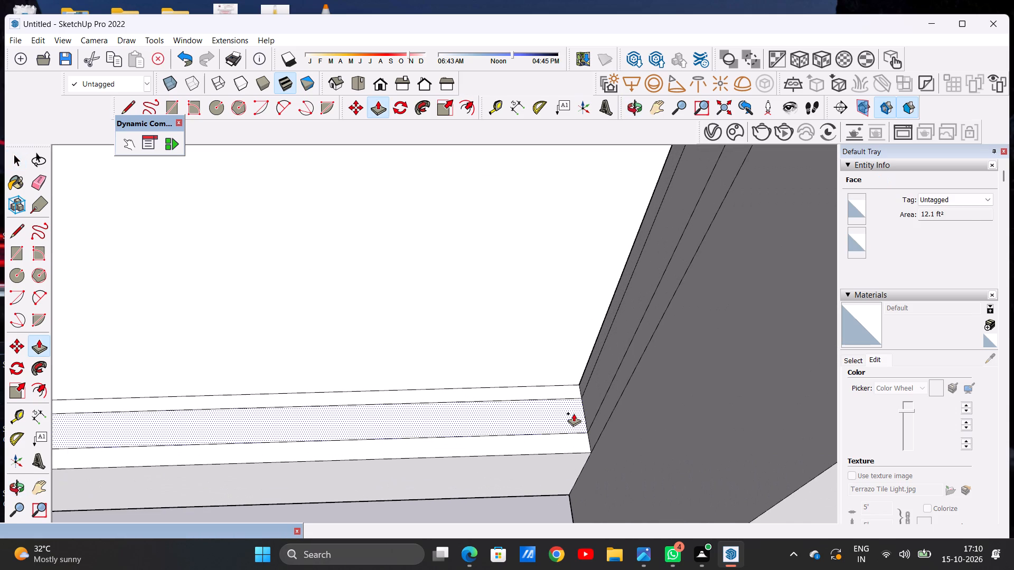
left_click(574, 413)
left_click(576, 405)
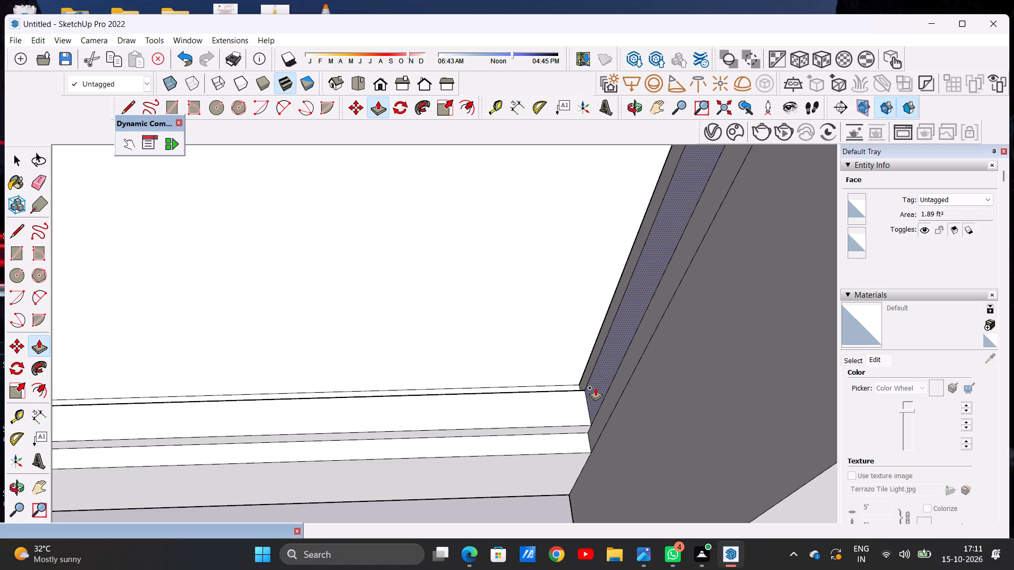
Push/Pull the upright strips on both inner side walls of the porch slightly outward into the opening.
left_click(595, 387)
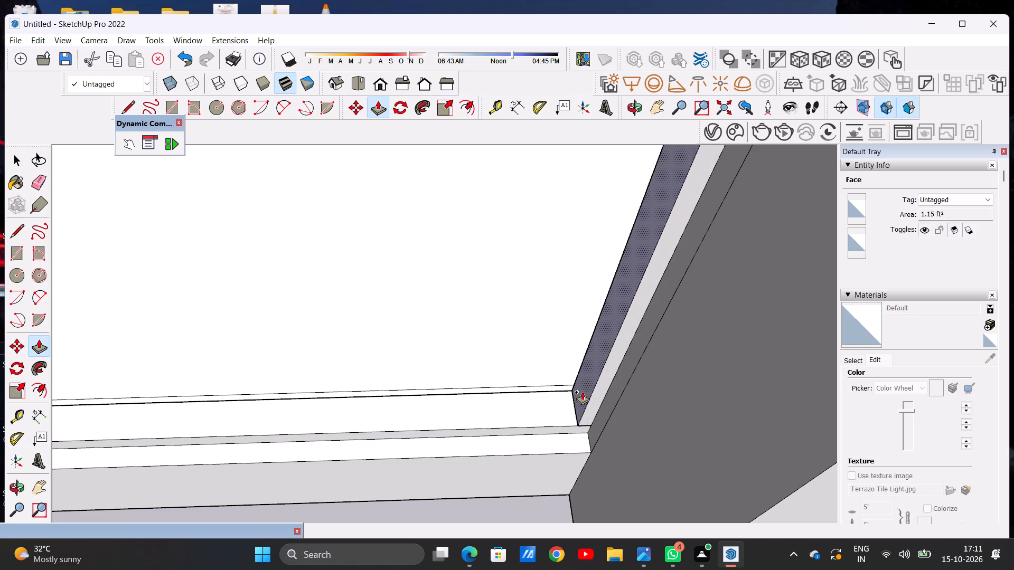
left_click(582, 392)
scroll(577, 429, "down", 14)
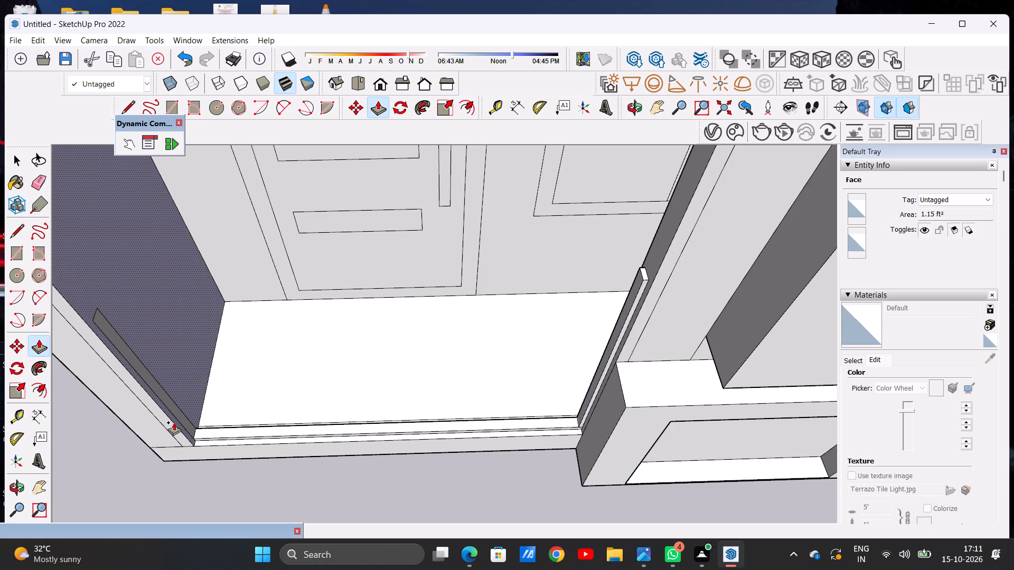
scroll(173, 415, "up", 11)
left_click(182, 413)
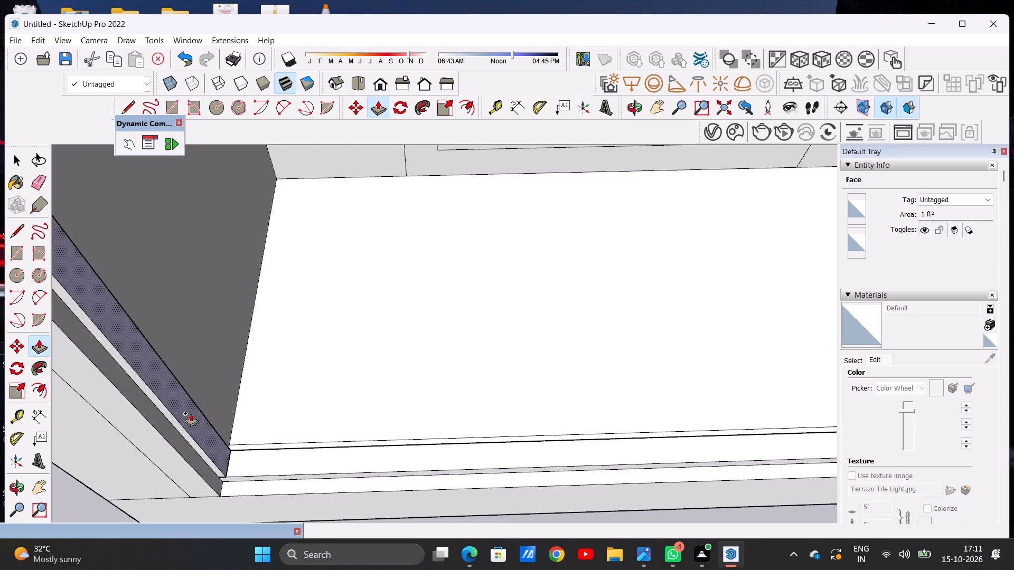
left_click(195, 413)
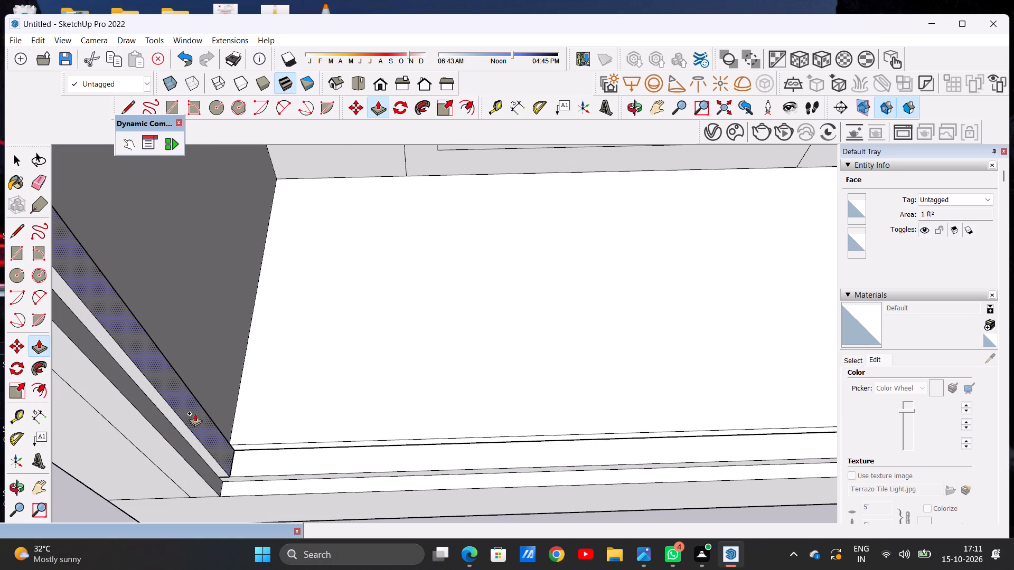
key("space")
Draw a short horizontal reference line from the front edge of the inner side wall opposite the base block, just above the upright post.
scroll(354, 442, "down", 15)
middle_click_drag(384, 451, 379, 311)
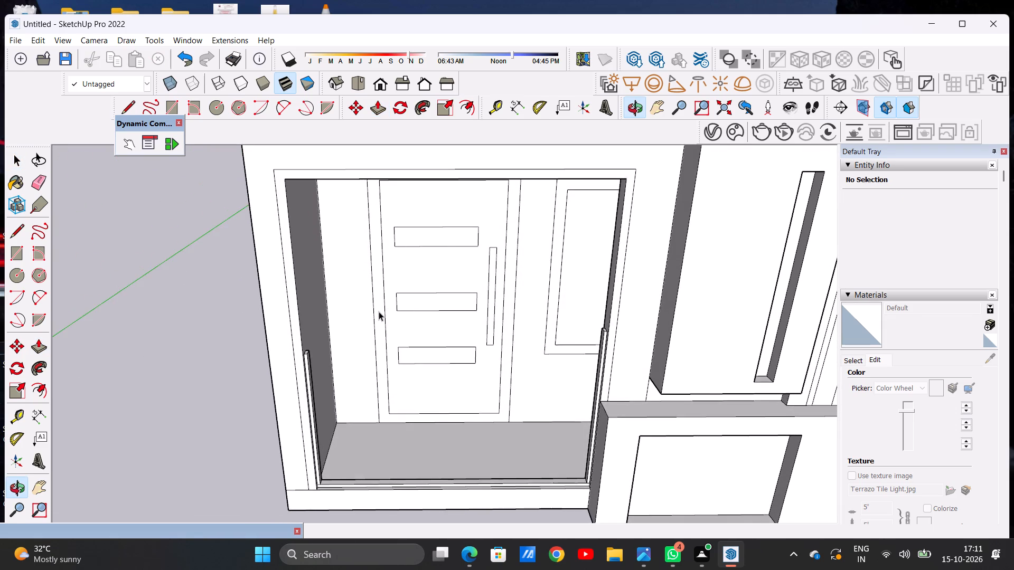
middle_click_drag(412, 417, 409, 350)
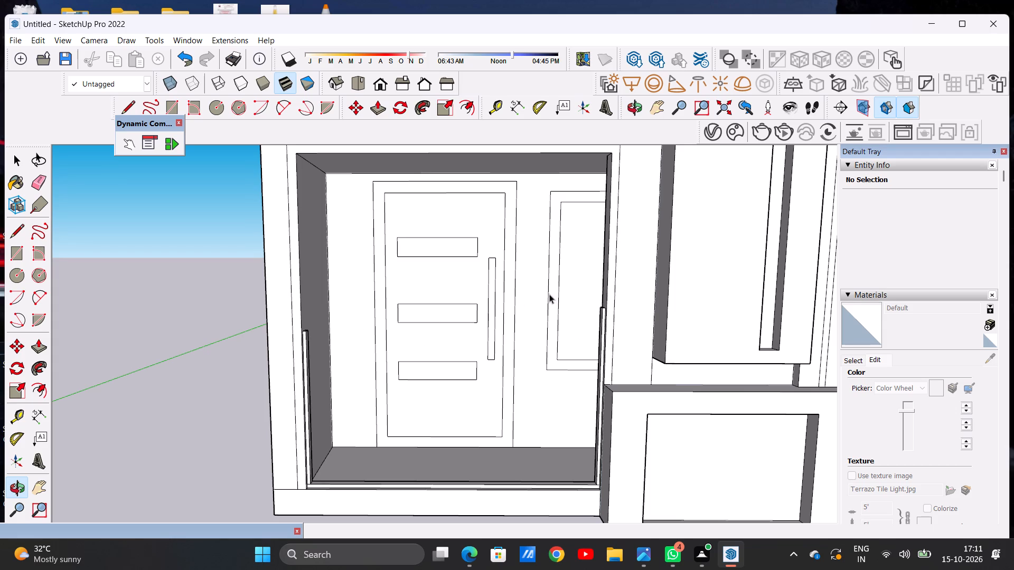
key("l")
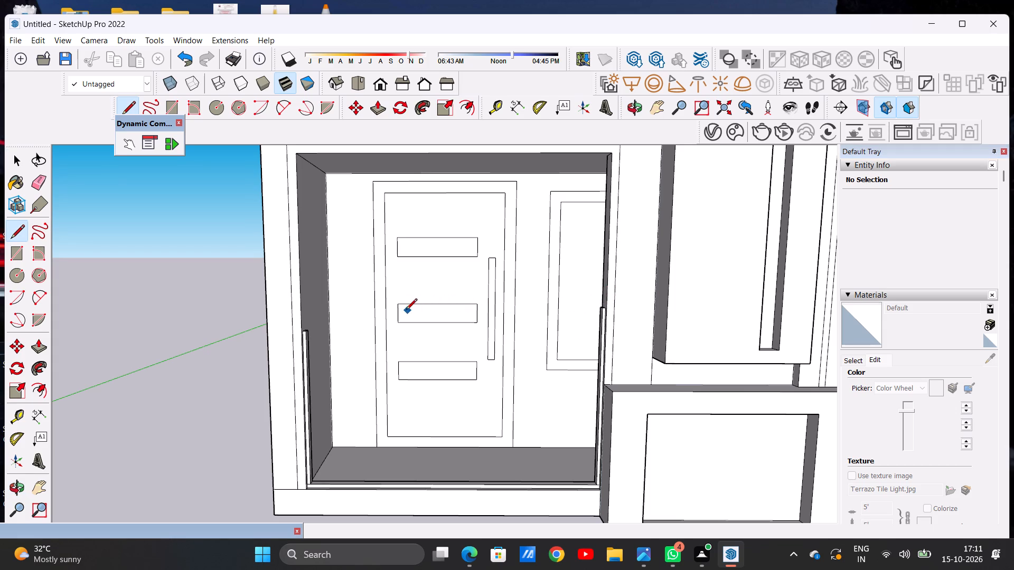
left_click(300, 312)
middle_click_drag(337, 309, 222, 318)
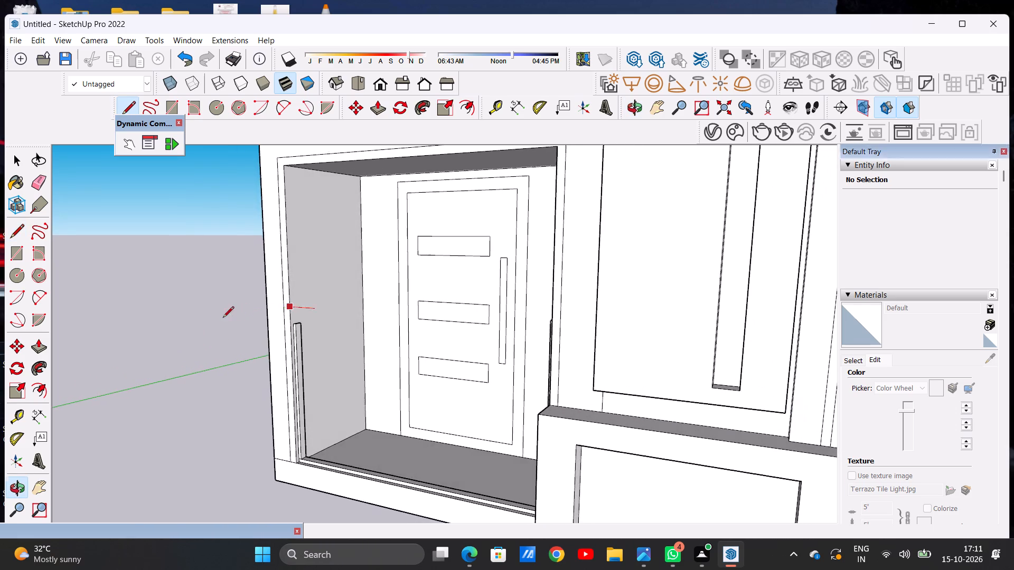
scroll(330, 288, "up", 8)
left_click(282, 318)
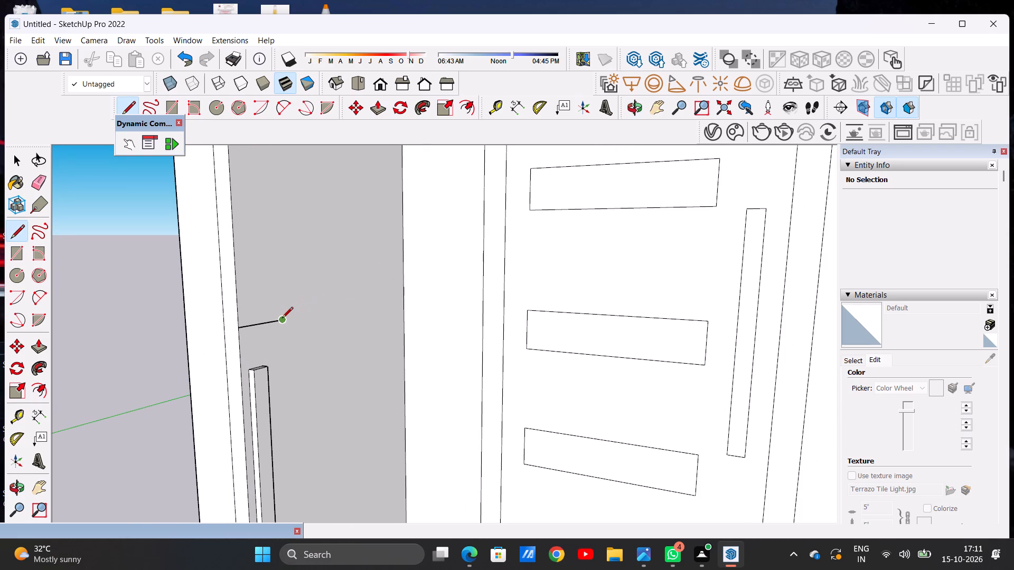
key("space")
Push/Pull the top face of the upright post opposite the base block up to the reference line.
type("L")
middle_click_drag(267, 363, 267, 368)
middle_click_drag(267, 368, 267, 419)
key("space")
type("P")
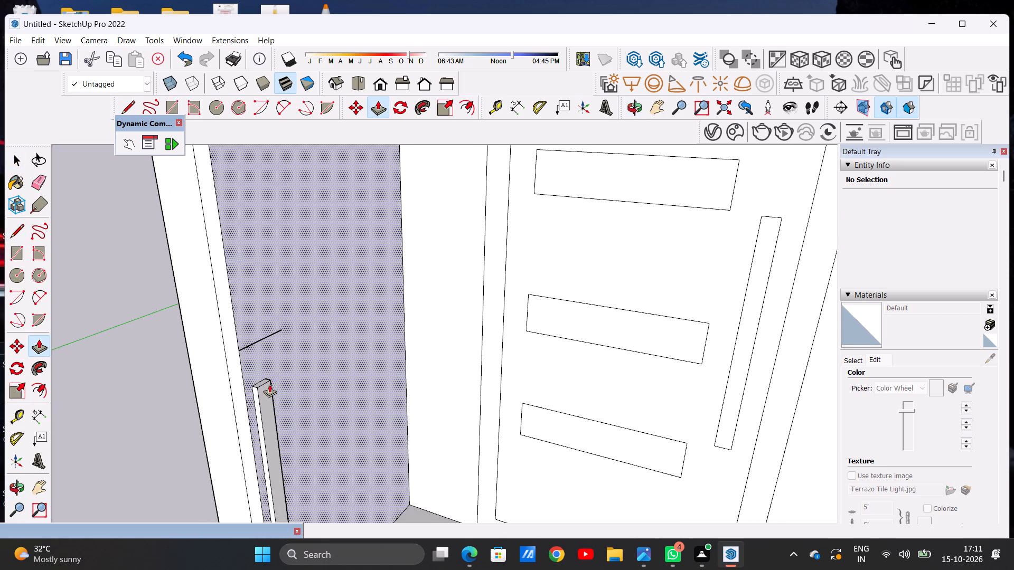
scroll(268, 376, "up", 2)
scroll(268, 376, "down", 1)
scroll(268, 376, "up", 15)
left_click(254, 407)
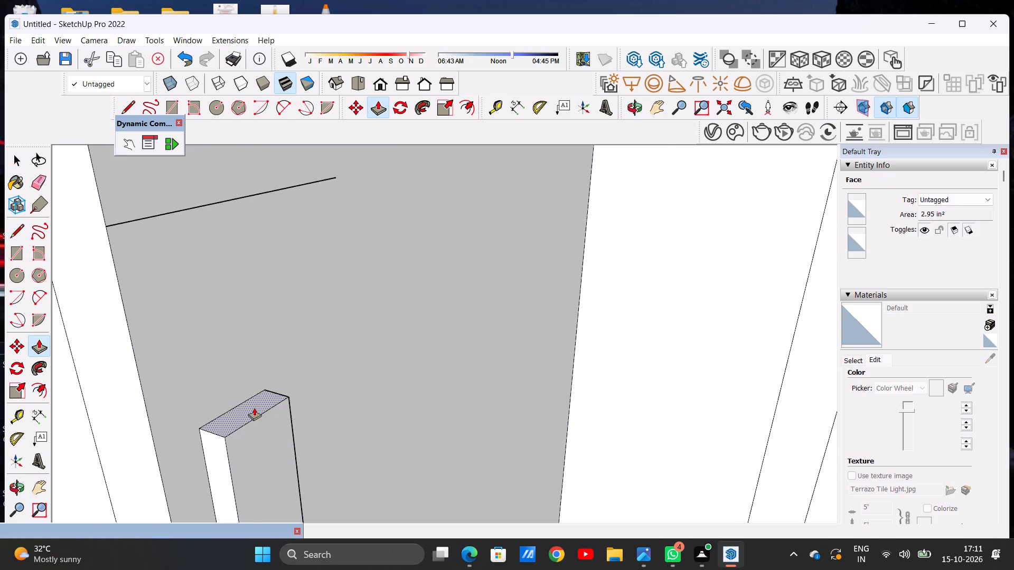
scroll(250, 361, "down", 8)
left_click(207, 299)
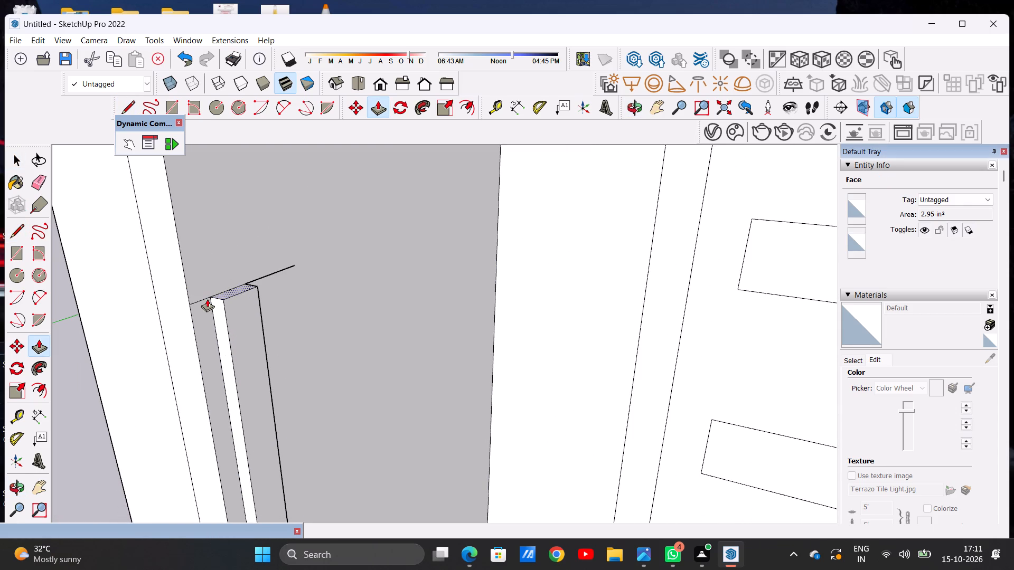
Erase the remaining reference line segments on both sides of the raised post's top.
key("space")
key("e")
scroll(199, 305, "up", 6)
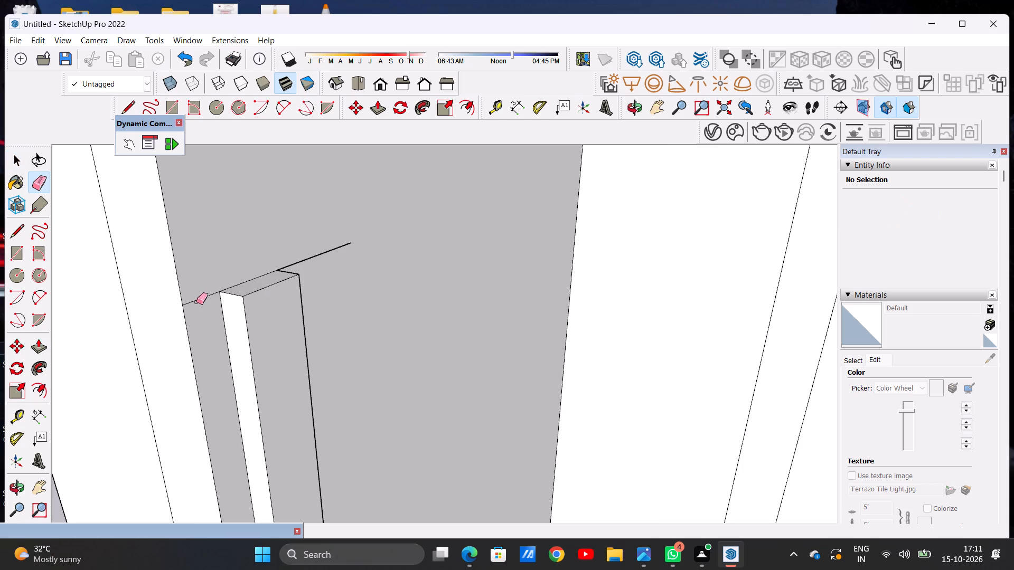
left_click_drag(194, 292, 199, 312)
left_click_drag(295, 253, 303, 264)
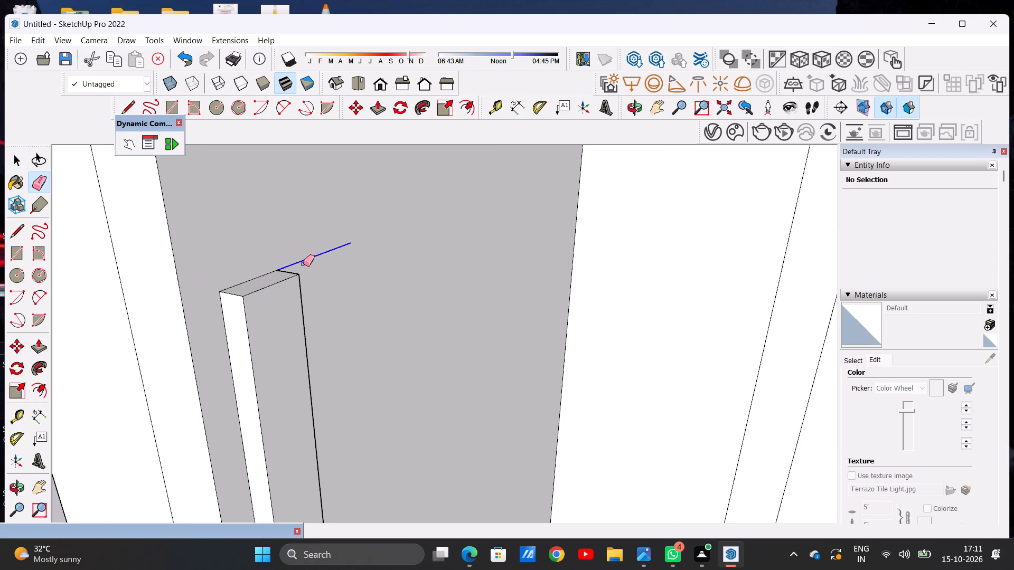
key("space")
Draw a line across the inner face of the upright post beside the base block, just below its top.
scroll(230, 382, "down", 20)
scroll(230, 382, "down", 11)
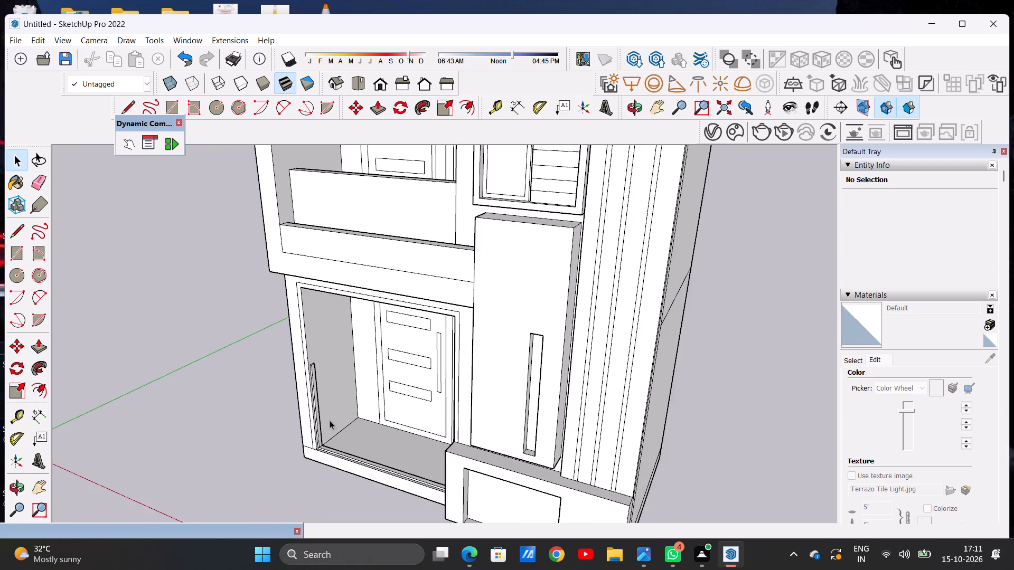
middle_click_drag(330, 420, 483, 375)
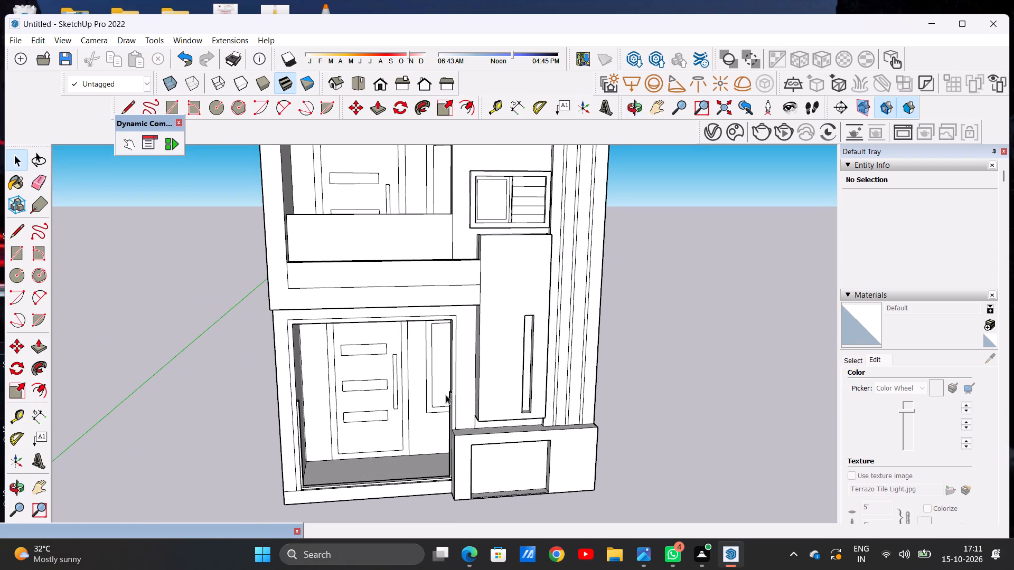
middle_click_drag(435, 396, 515, 401)
scroll(455, 408, "up", 7)
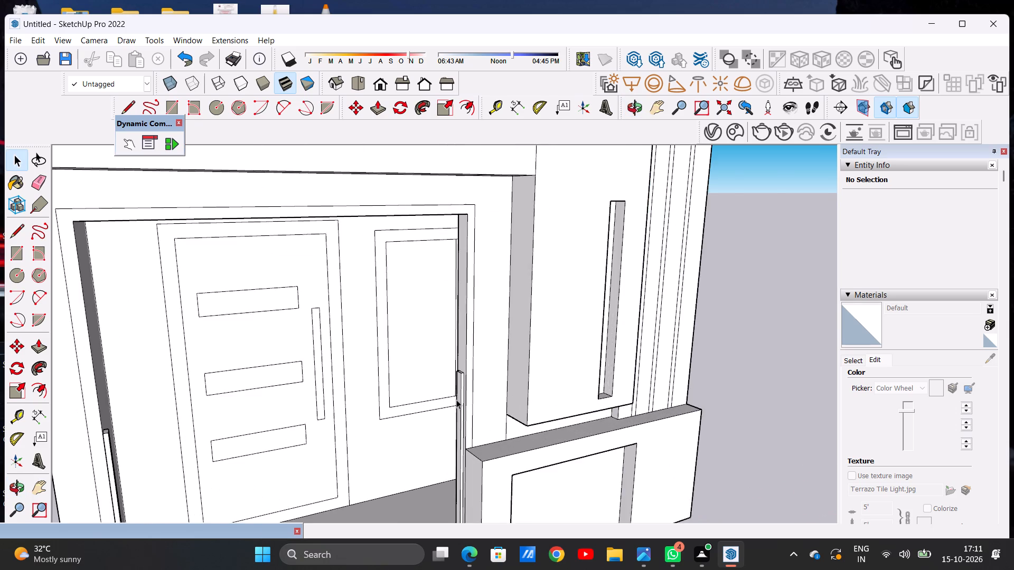
scroll(458, 396, "up", 14)
key("l")
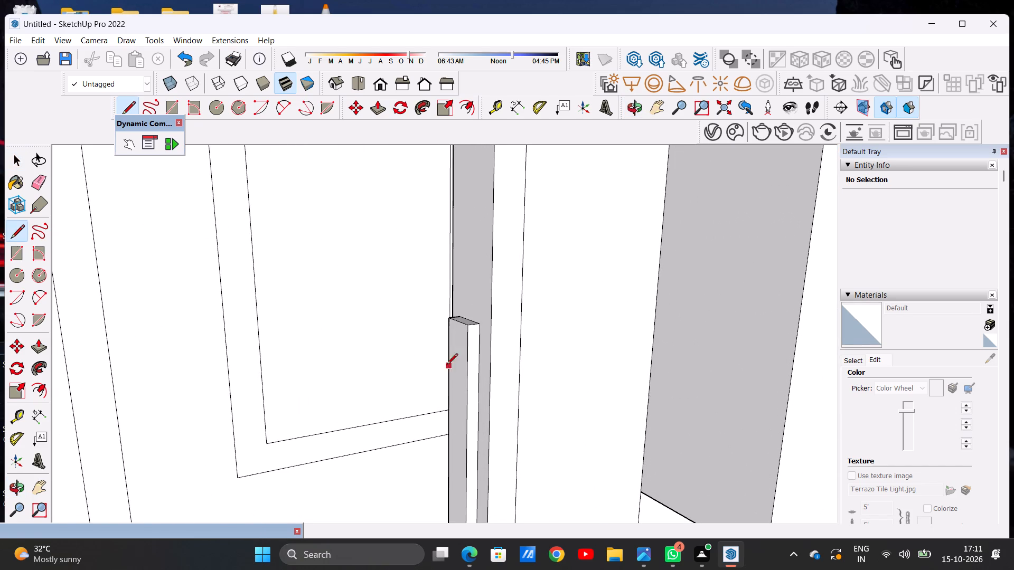
middle_click_drag(436, 365, 519, 373)
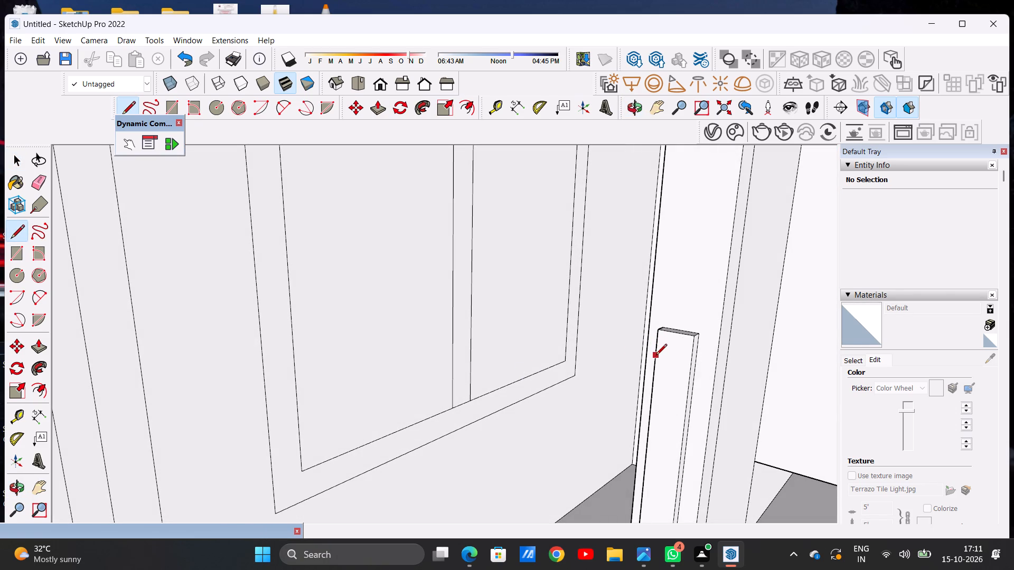
left_click(655, 356)
left_click(688, 367)
key("space")
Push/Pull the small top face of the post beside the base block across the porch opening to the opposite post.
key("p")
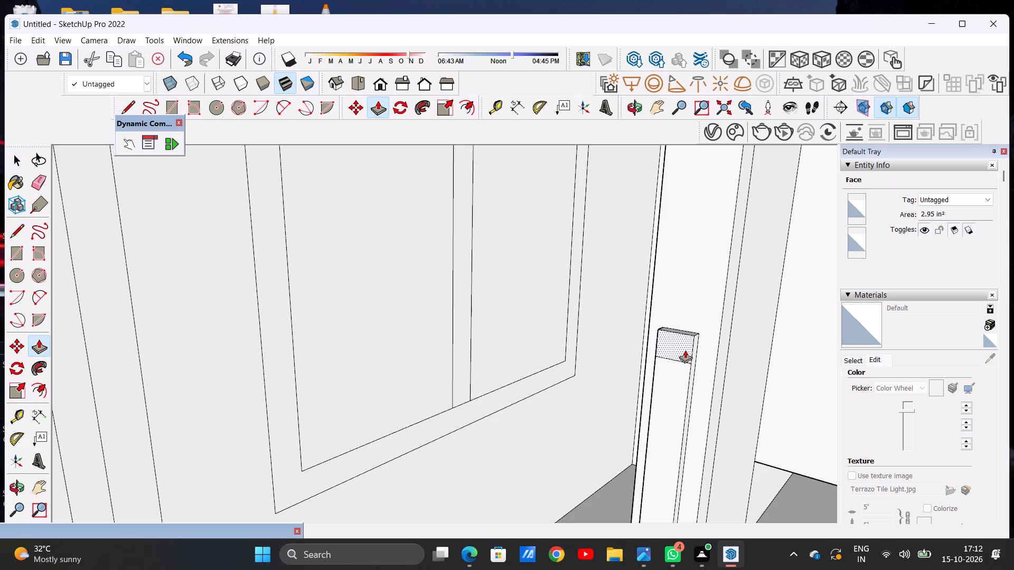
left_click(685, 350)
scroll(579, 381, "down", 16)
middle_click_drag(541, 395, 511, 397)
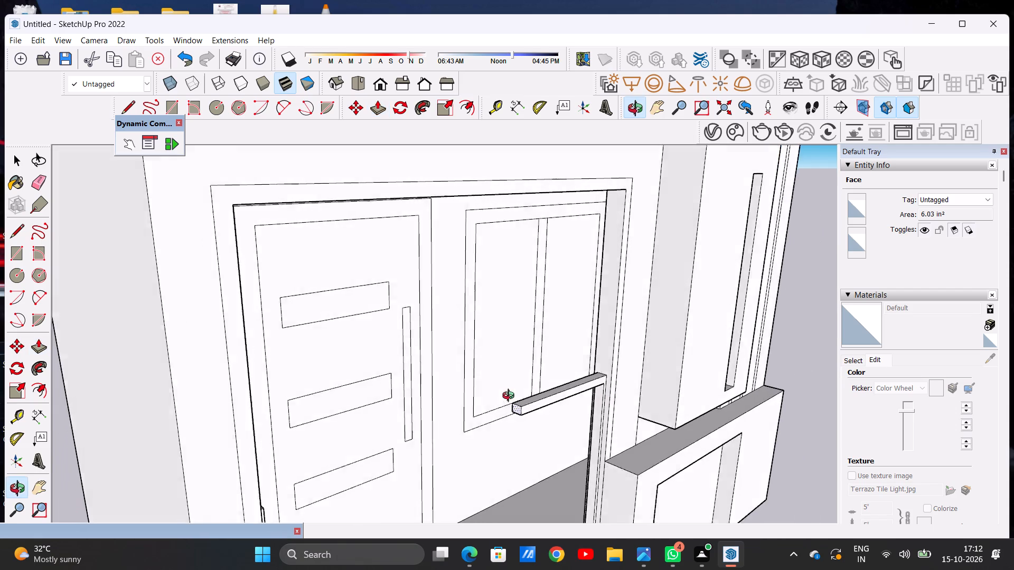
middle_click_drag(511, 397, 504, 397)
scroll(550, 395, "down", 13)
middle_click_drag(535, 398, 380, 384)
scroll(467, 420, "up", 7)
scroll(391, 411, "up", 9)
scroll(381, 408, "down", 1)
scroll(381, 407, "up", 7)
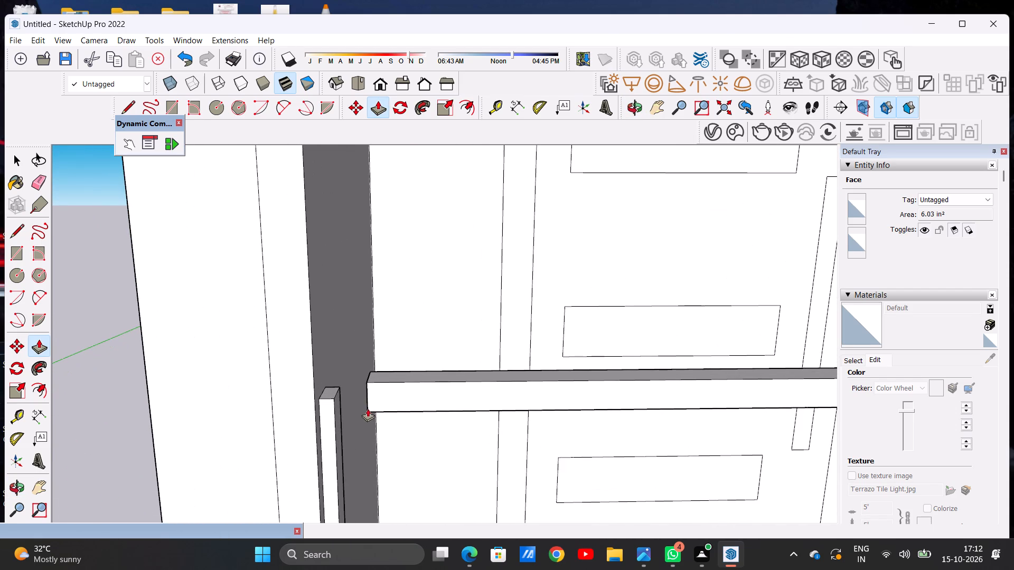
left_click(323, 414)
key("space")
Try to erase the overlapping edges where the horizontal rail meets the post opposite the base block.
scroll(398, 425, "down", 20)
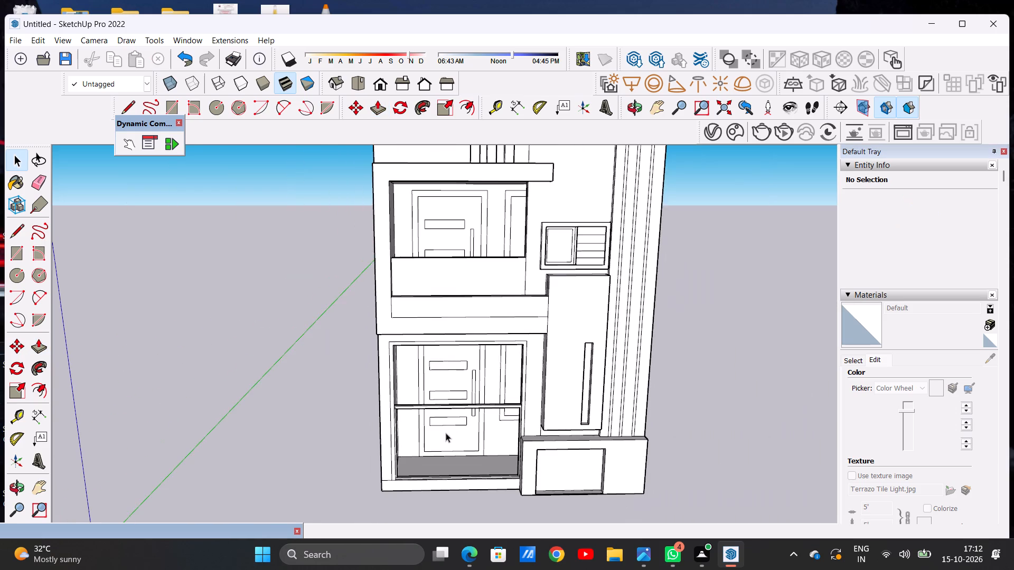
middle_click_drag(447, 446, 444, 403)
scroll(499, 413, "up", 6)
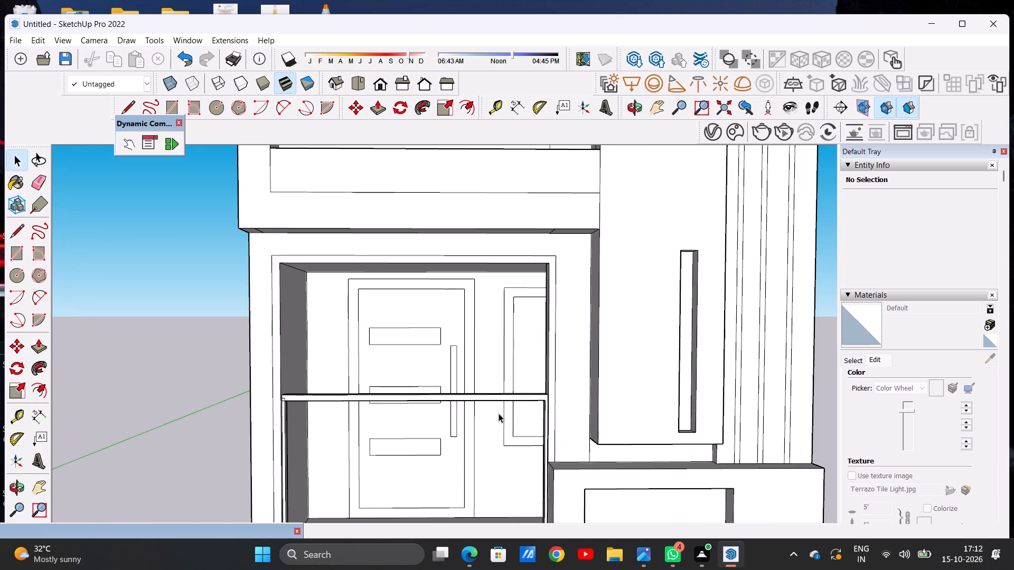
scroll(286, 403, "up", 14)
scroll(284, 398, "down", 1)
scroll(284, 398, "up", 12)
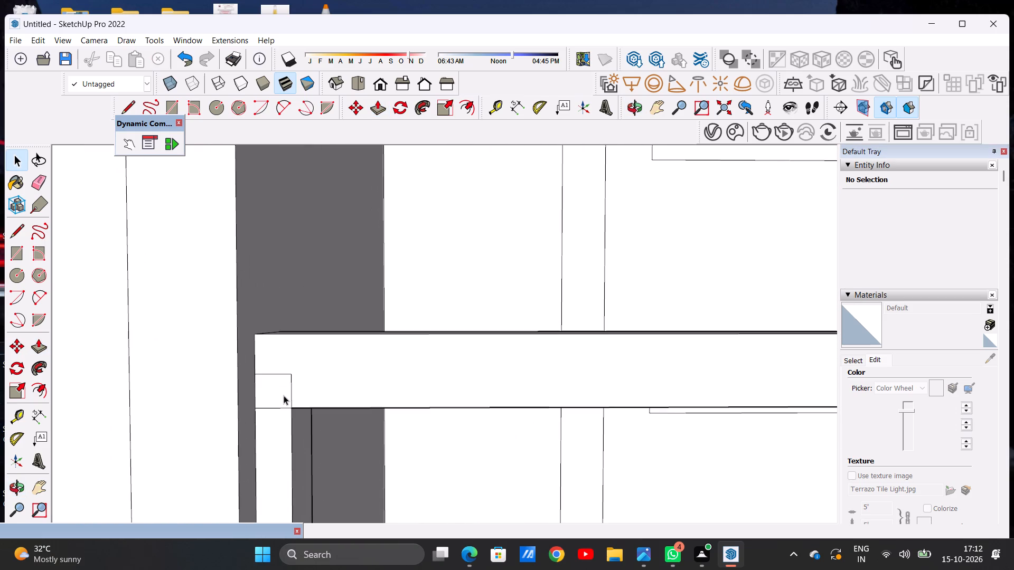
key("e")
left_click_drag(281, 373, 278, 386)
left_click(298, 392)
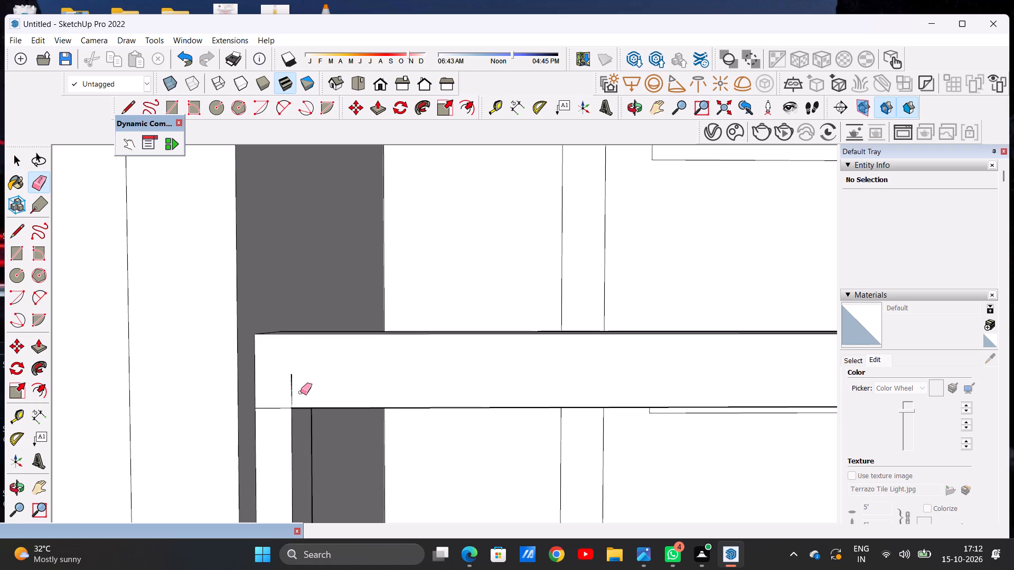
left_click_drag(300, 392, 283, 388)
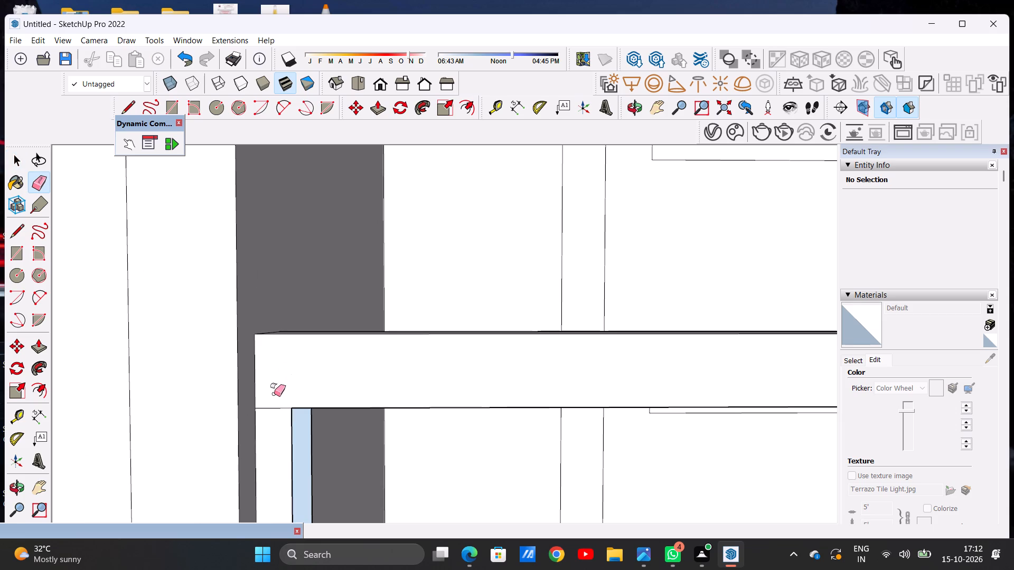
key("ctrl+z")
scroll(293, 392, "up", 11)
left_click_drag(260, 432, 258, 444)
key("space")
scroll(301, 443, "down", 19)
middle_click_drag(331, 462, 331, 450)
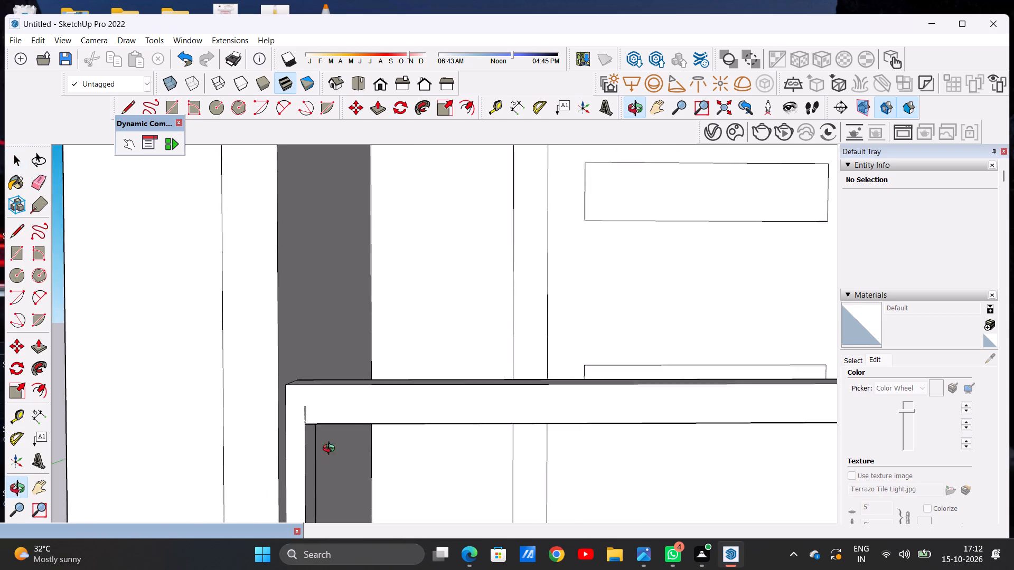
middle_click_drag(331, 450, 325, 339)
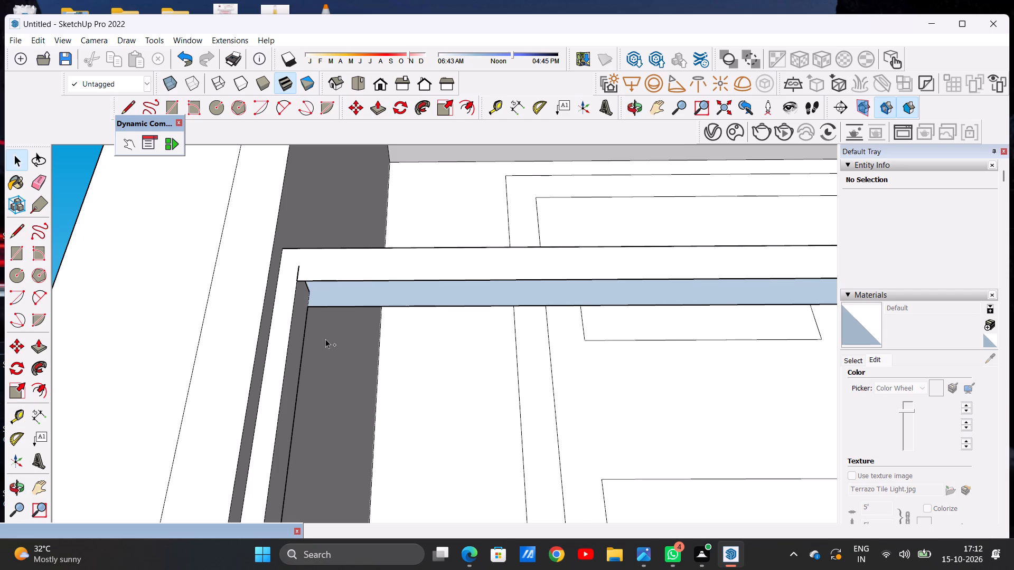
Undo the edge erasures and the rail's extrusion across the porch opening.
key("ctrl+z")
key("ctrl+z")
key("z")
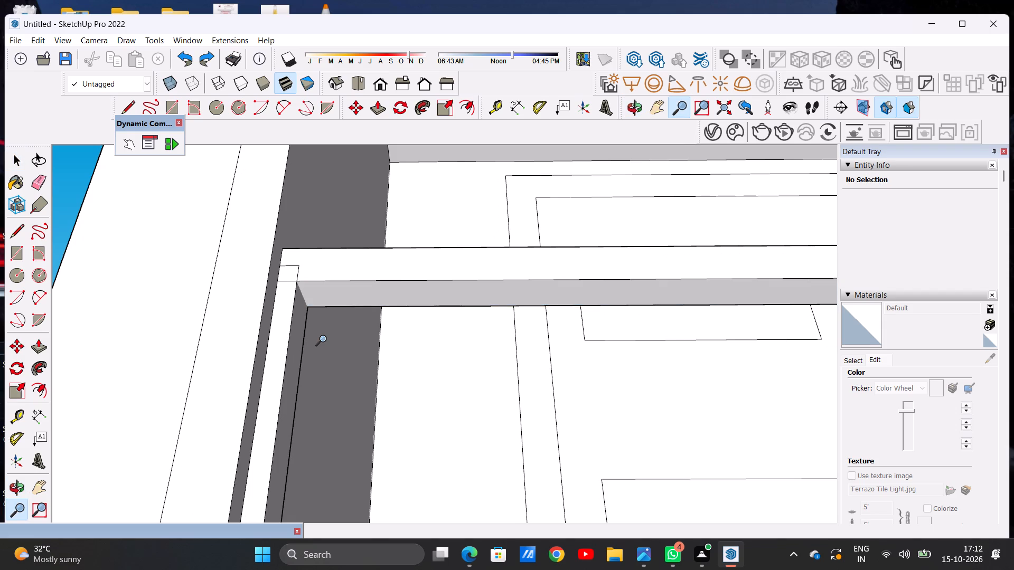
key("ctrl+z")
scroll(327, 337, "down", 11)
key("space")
Push/Pull the small top face of the post beside the base block across the opening to the opposite post's inner face.
scroll(410, 302, "down", 1)
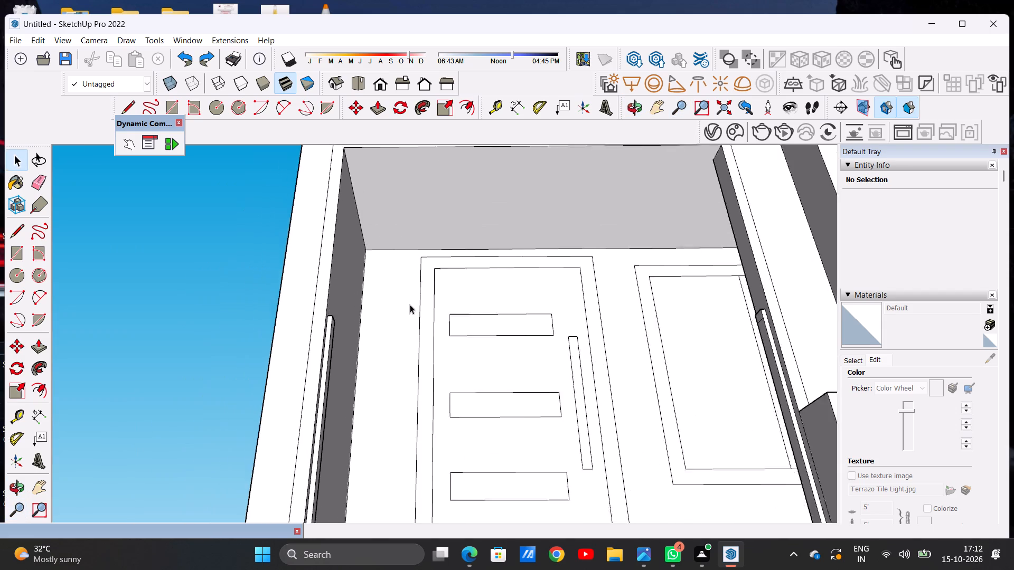
middle_click_drag(410, 312, 416, 450)
scroll(466, 375, "down", 6)
scroll(506, 399, "up", 6)
middle_click_drag(566, 430, 654, 442)
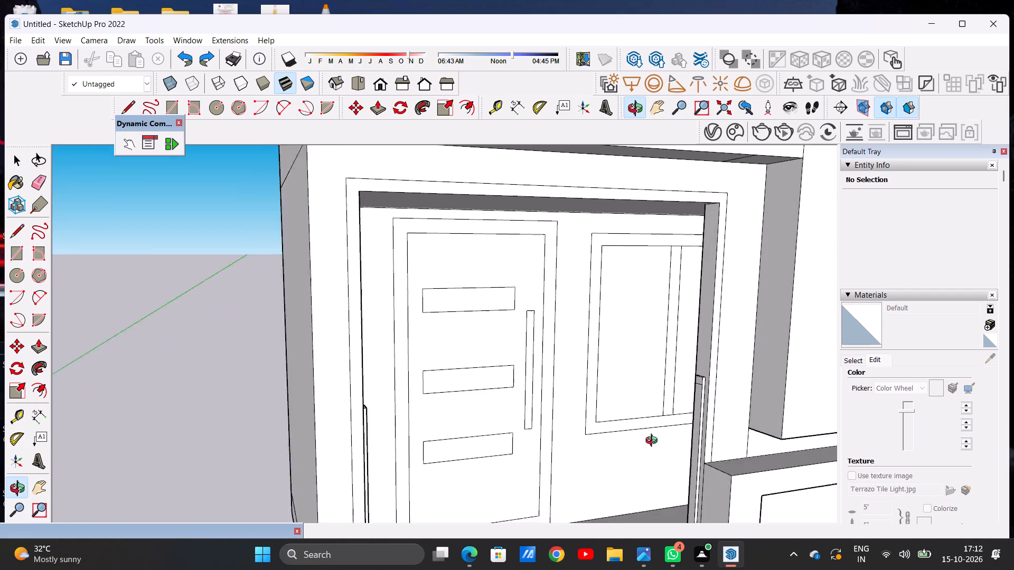
middle_click_drag(654, 442, 552, 459)
scroll(674, 423, "up", 7)
middle_click_drag(690, 424, 766, 426)
scroll(787, 381, "up", 9)
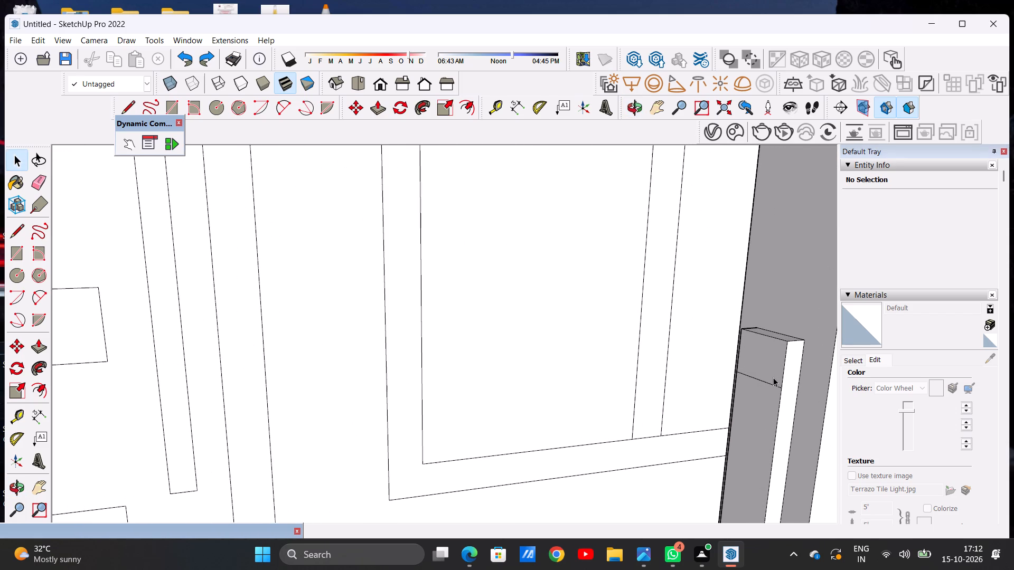
key("p")
left_click(772, 367)
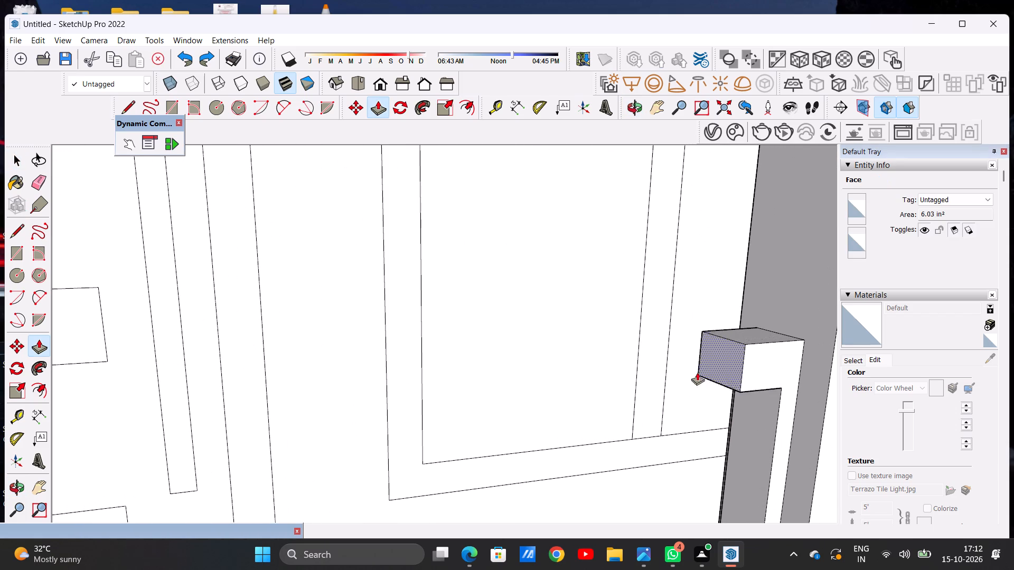
scroll(685, 366, "down", 20)
scroll(685, 366, "down", 4)
middle_click_drag(461, 377, 361, 364)
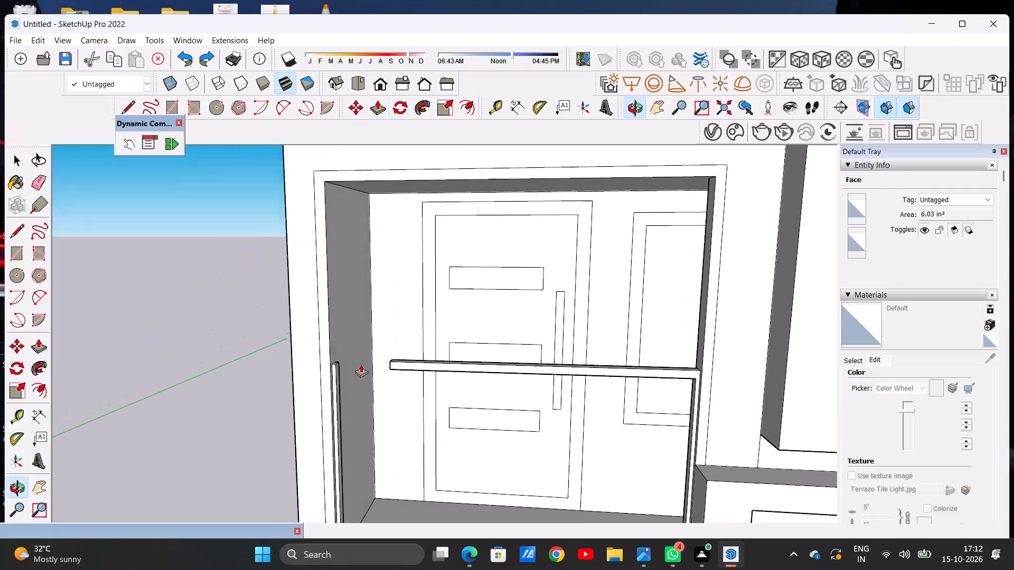
middle_click_drag(361, 364, 362, 364)
scroll(355, 367, "up", 13)
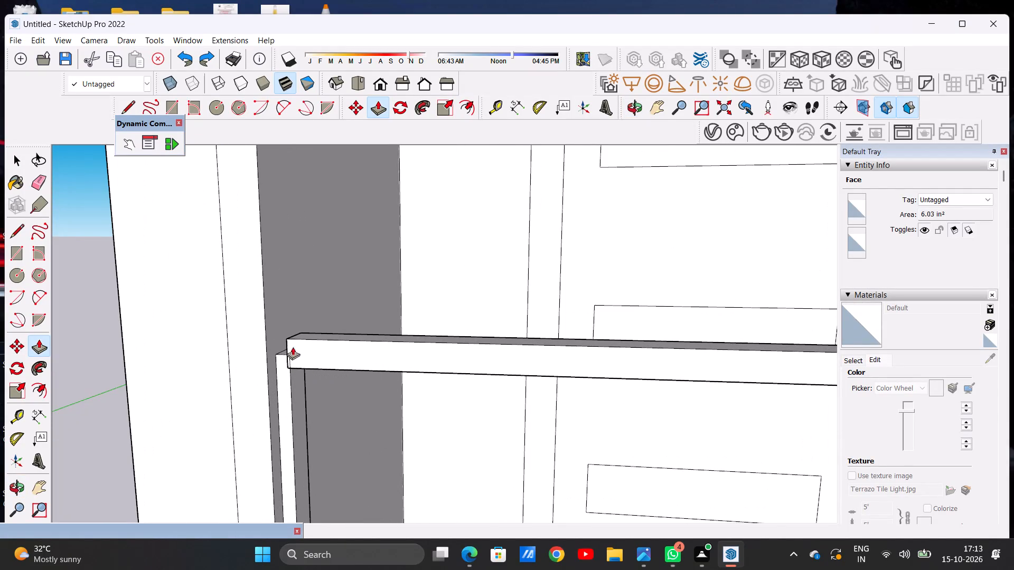
middle_click_drag(281, 363, 349, 376)
scroll(349, 367, "up", 10)
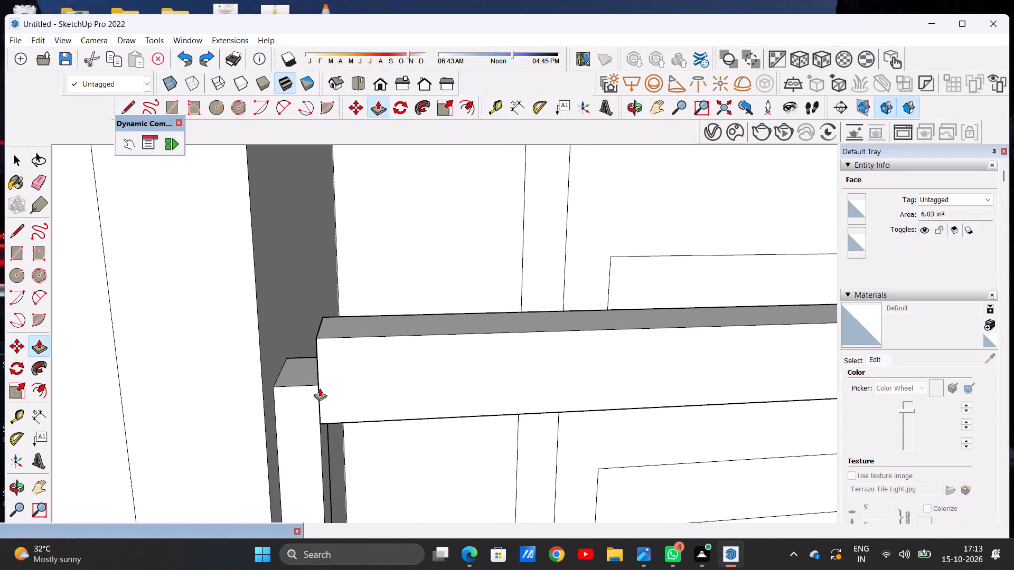
left_click(318, 423)
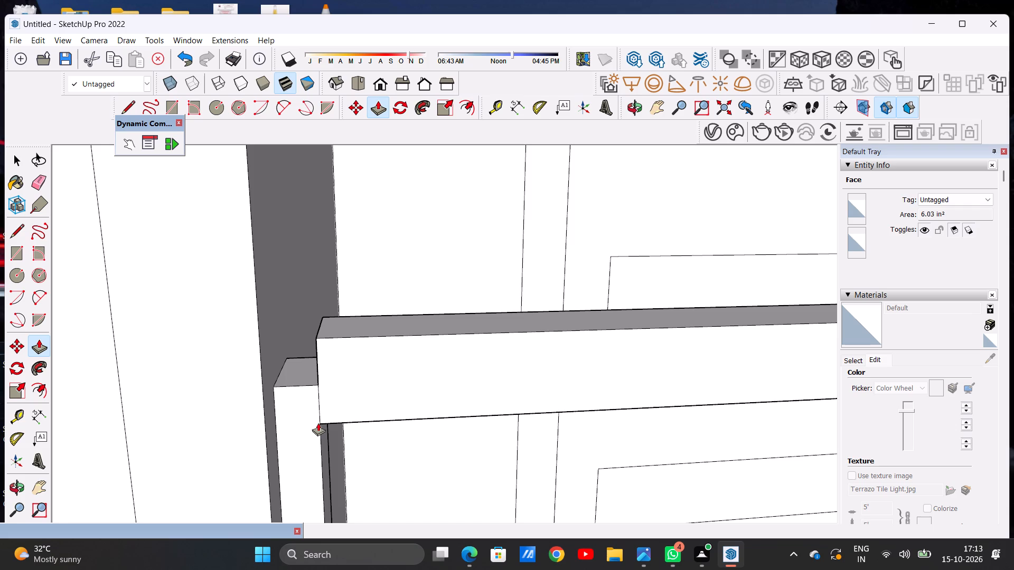
key("space")
Push/Pull the rail's end face over the top of the opposite post until it reaches the post's outer edge.
scroll(315, 383, "down", 8)
middle_click_drag(392, 440, 357, 366)
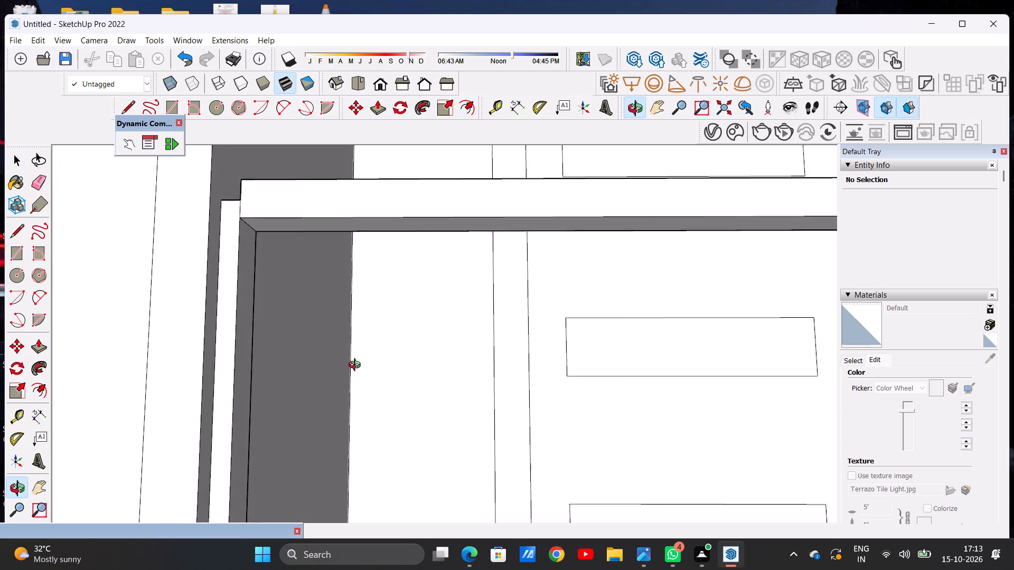
middle_click_drag(357, 366, 357, 367)
scroll(382, 387, "down", 5)
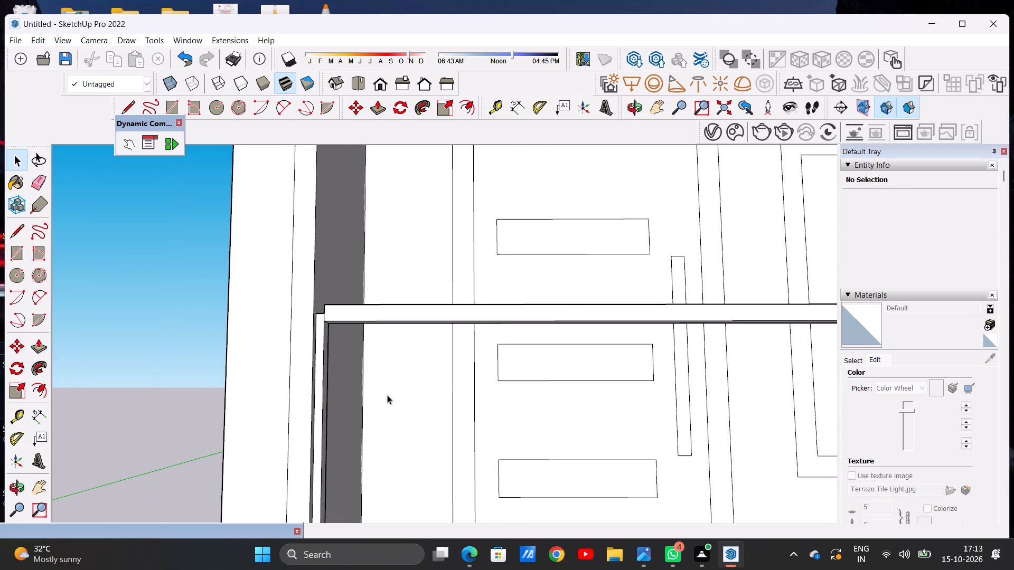
scroll(387, 395, "down", 6)
scroll(379, 343, "up", 7)
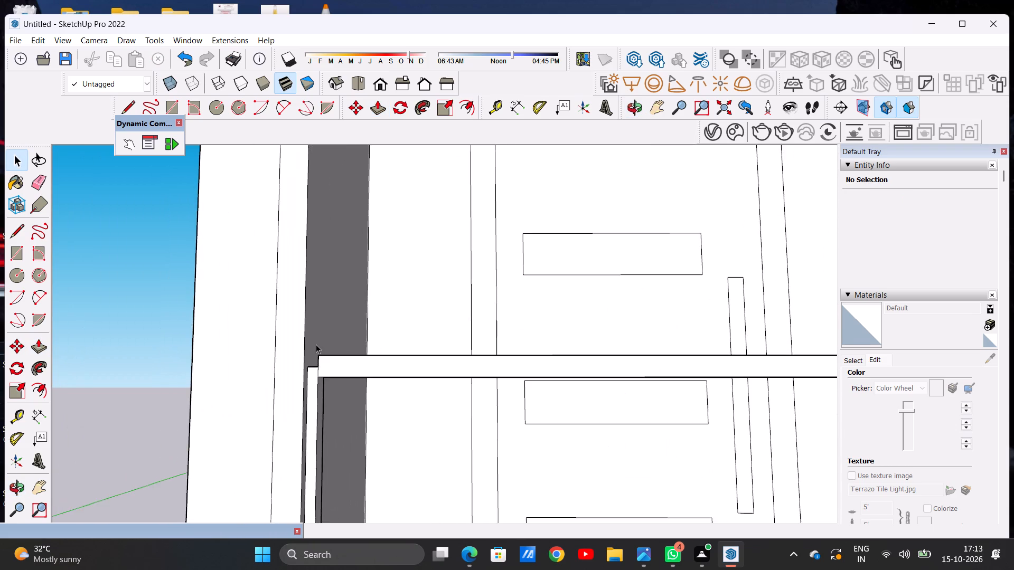
scroll(316, 344, "up", 2)
middle_click_drag(325, 377, 384, 449)
scroll(381, 435, "up", 15)
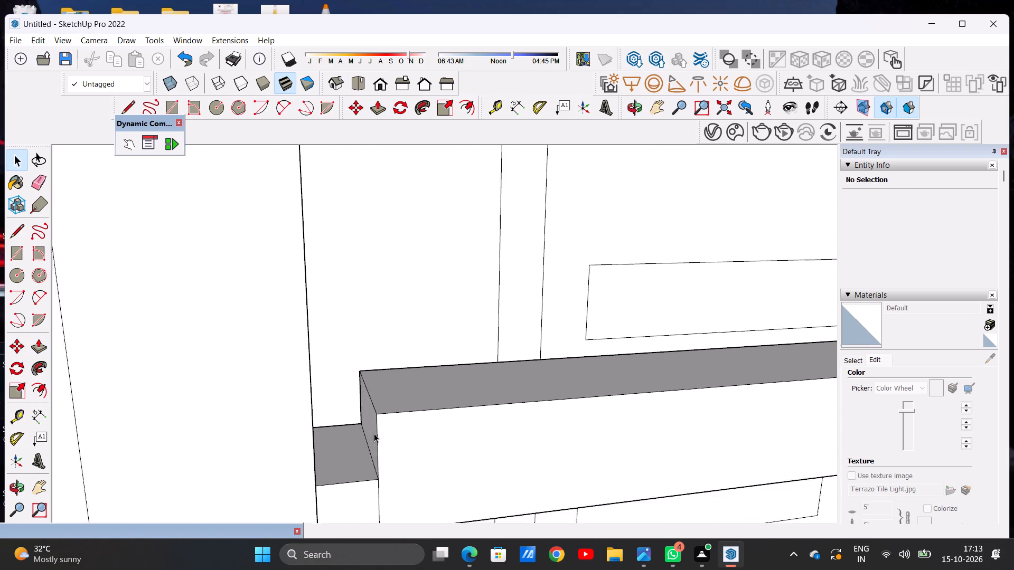
scroll(374, 433, "up", 4)
key("p")
scroll(371, 429, "up", 5)
left_click(375, 408)
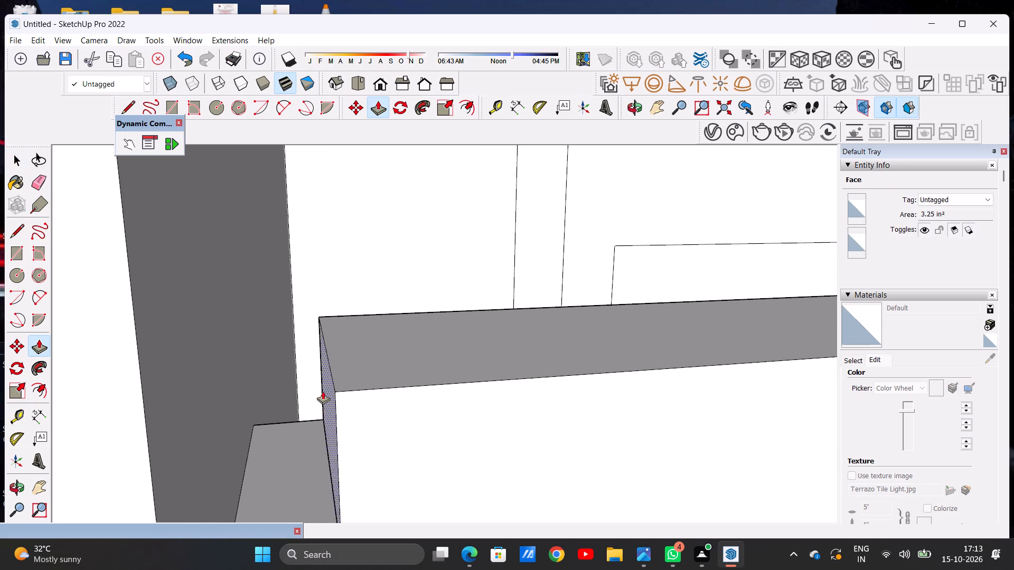
scroll(304, 373, "down", 13)
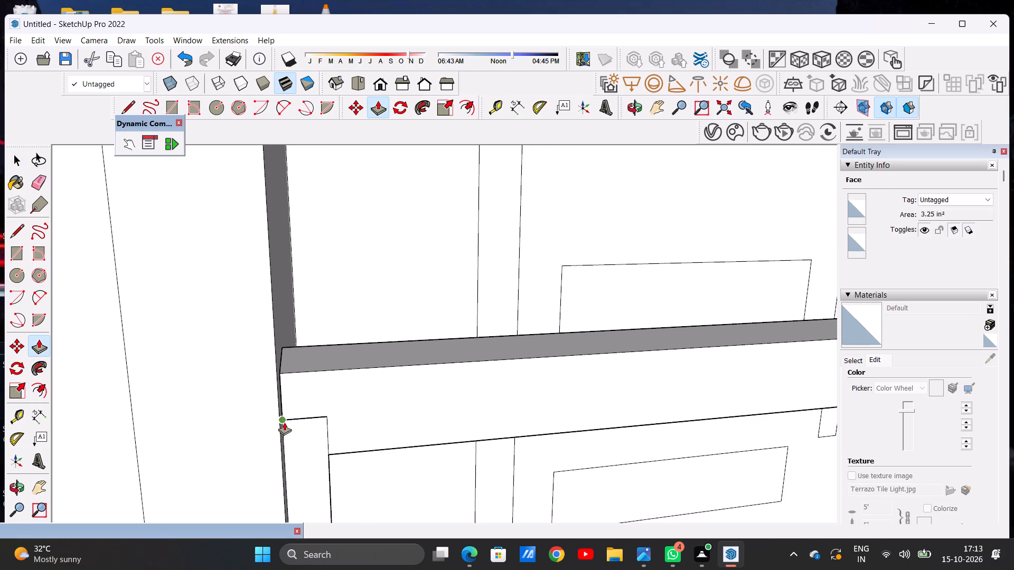
left_click(284, 422)
key("space")
Erase the two leftover edges on the front face where the top rail meets the post opposite the base block.
scroll(320, 398, "down", 11)
middle_click_drag(345, 435, 314, 412)
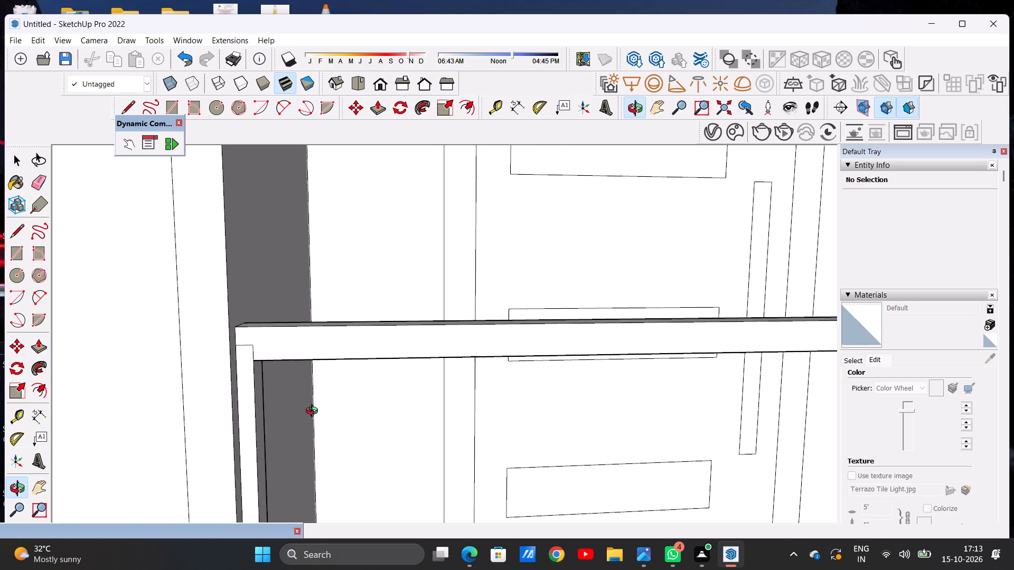
middle_click_drag(314, 412, 330, 418)
middle_click_drag(330, 416, 310, 354)
scroll(261, 252, "up", 7)
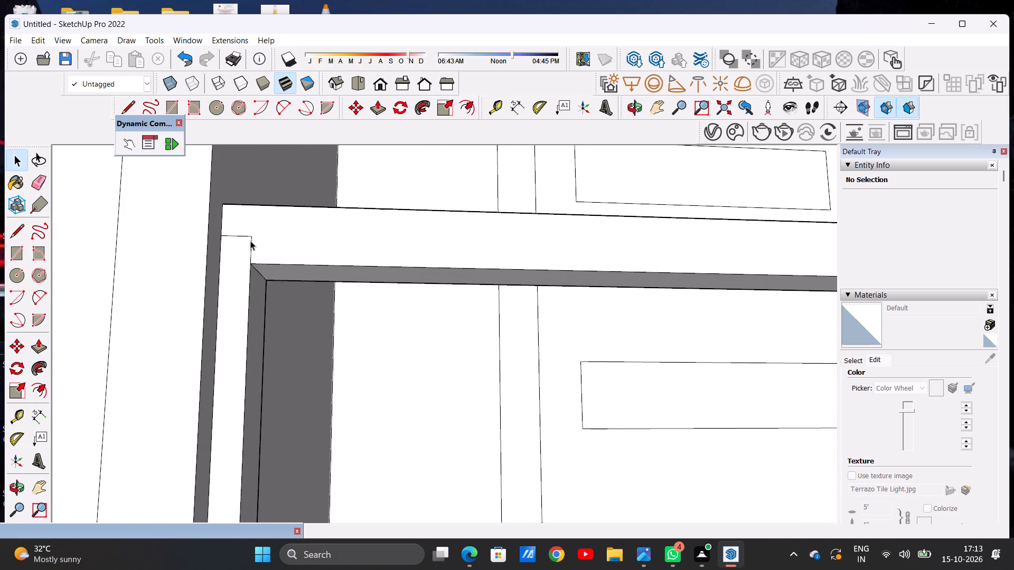
scroll(250, 241, "up", 6)
key("e")
left_click_drag(241, 226, 249, 243)
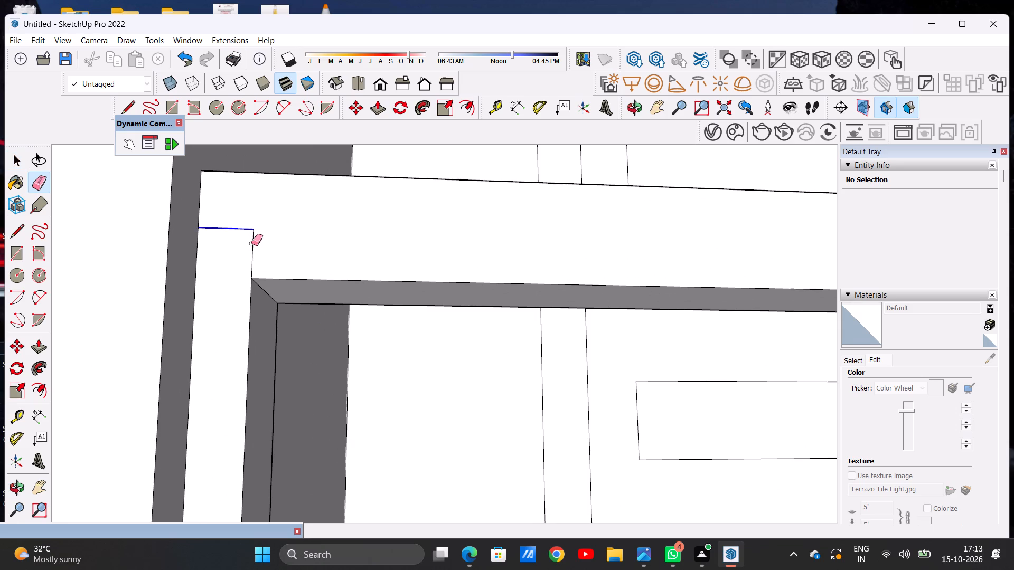
left_click_drag(262, 244, 239, 251)
key("space")
Draw three short crosswise lines near the middle of the railing's bottom ledge, outlining two adjacent post footprints of about 9.8 in² each.
scroll(316, 310, "down", 8)
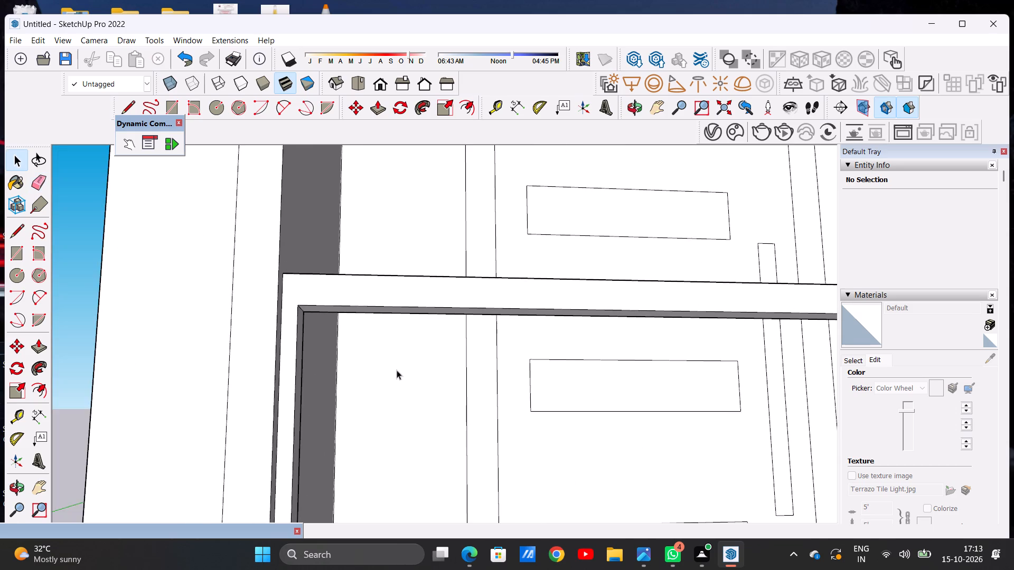
middle_click_drag(397, 370, 343, 343)
scroll(389, 349, "down", 19)
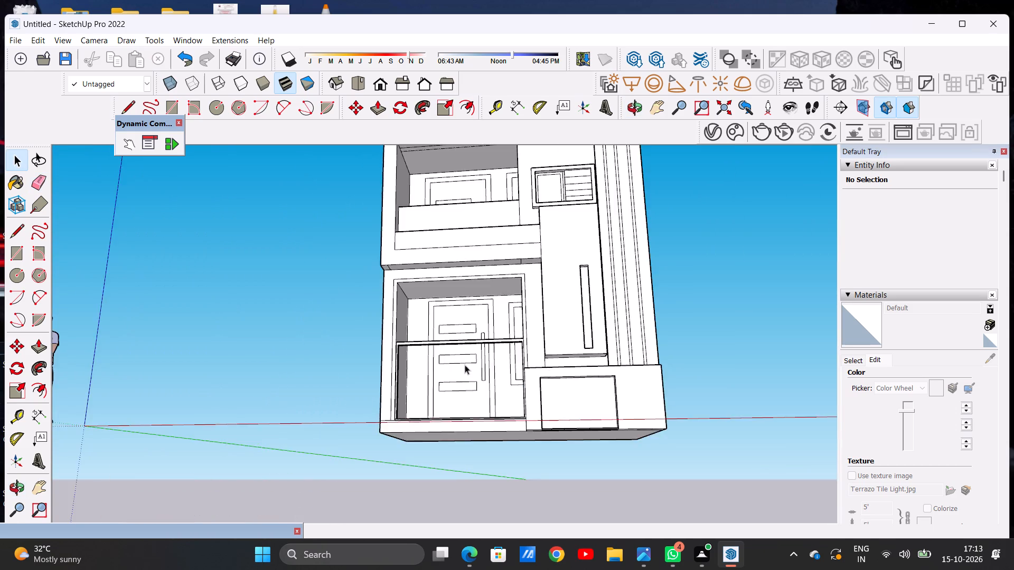
middle_click_drag(466, 370, 515, 446)
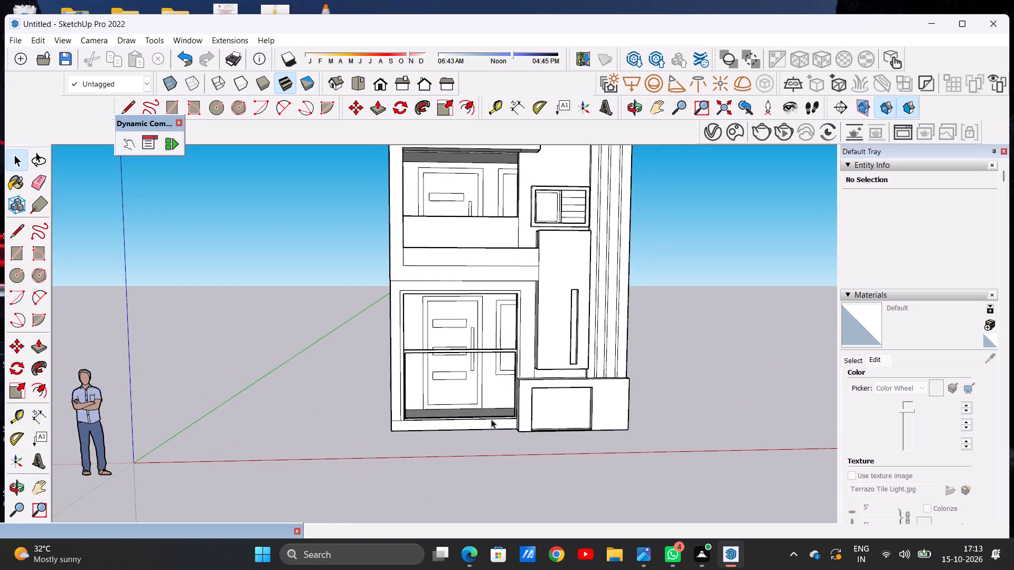
scroll(475, 398, "up", 6)
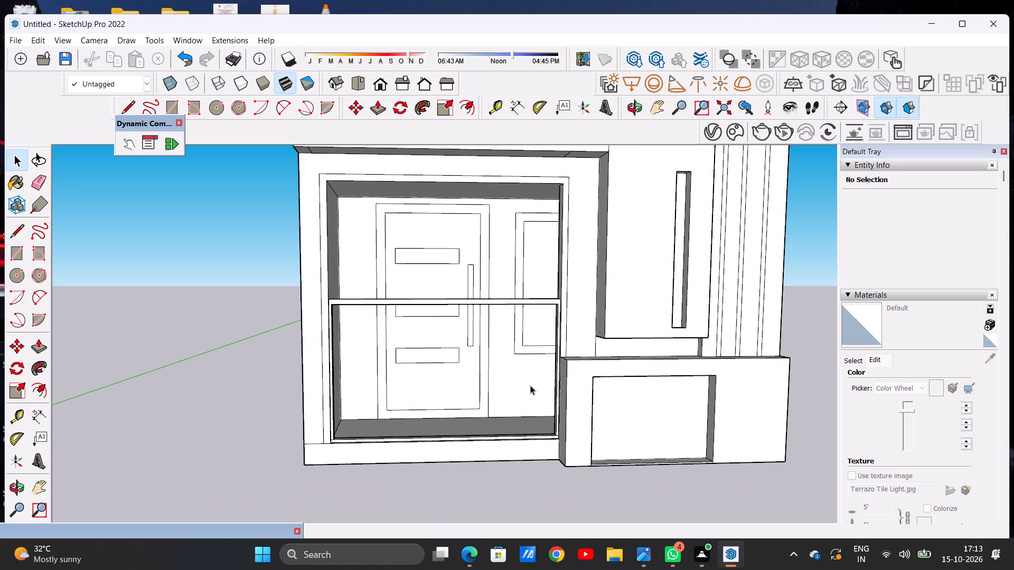
scroll(526, 384, "down", 2)
middle_click_drag(505, 394, 488, 512)
scroll(459, 415, "up", 1)
scroll(459, 415, "down", 1)
scroll(459, 415, "up", 10)
middle_click_drag(458, 418, 458, 454)
scroll(458, 454, "up", 1)
key("l")
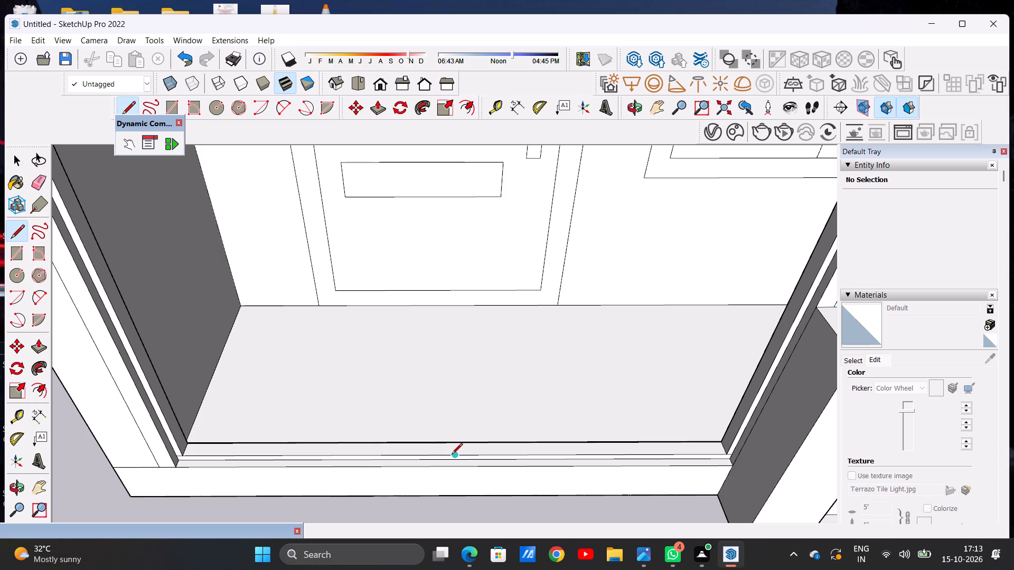
left_click(437, 455)
left_click(439, 442)
left_click(476, 442)
left_click(478, 455)
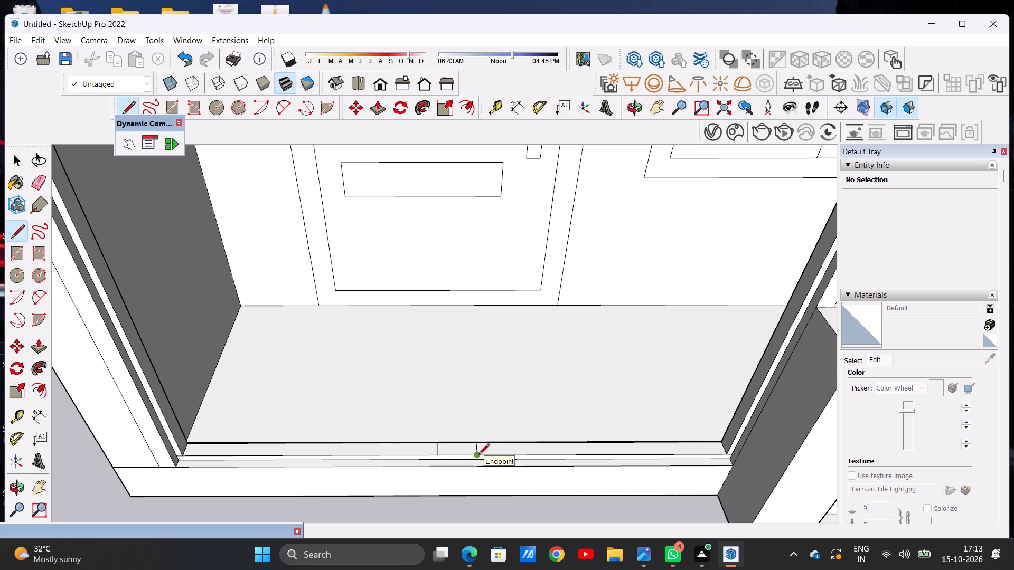
key("space")
scroll(454, 448, "up", 7)
key("l")
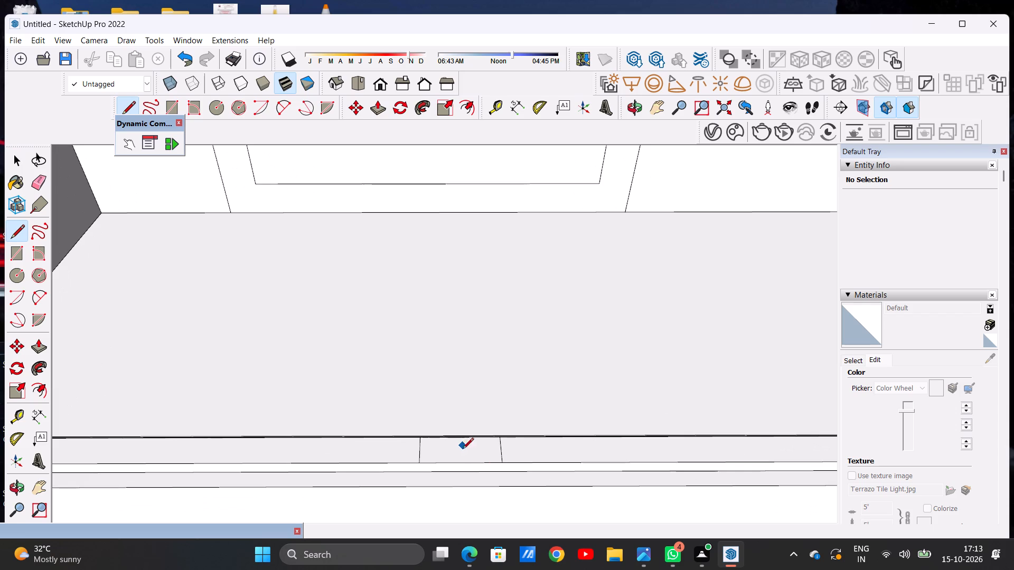
left_click(463, 462)
left_click(463, 436)
key("space")
Push/Pull the footprint nearer the base block up to the underside of the top rail.
type("P")
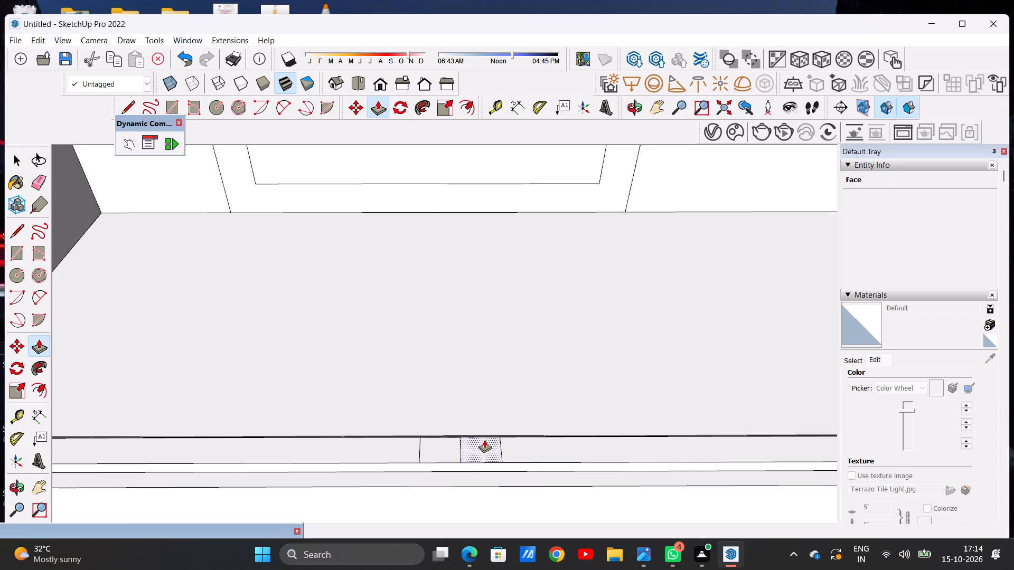
left_click(484, 440)
scroll(489, 374, "down", 10)
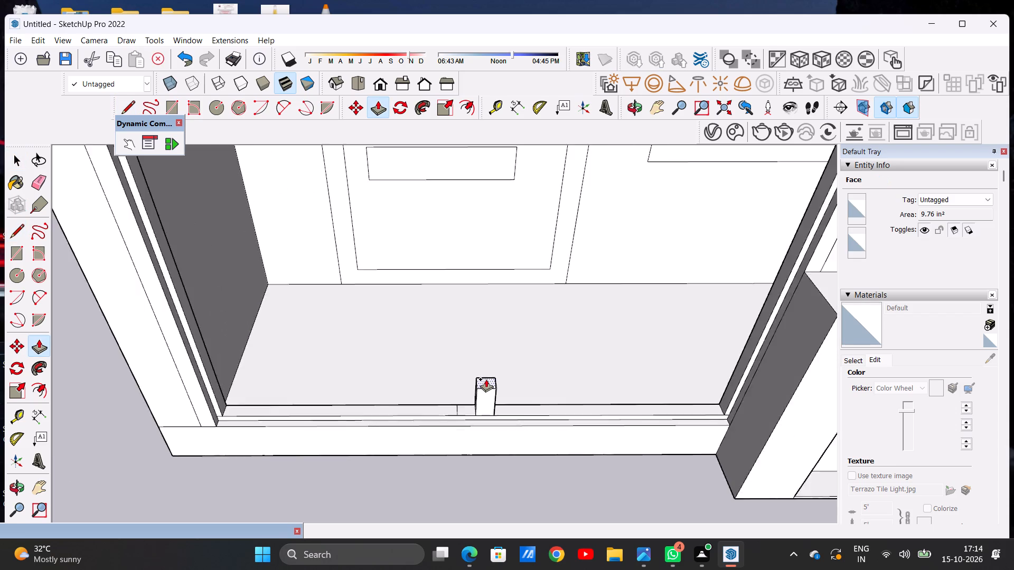
scroll(486, 379, "down", 14)
middle_click_drag(497, 352, 496, 316)
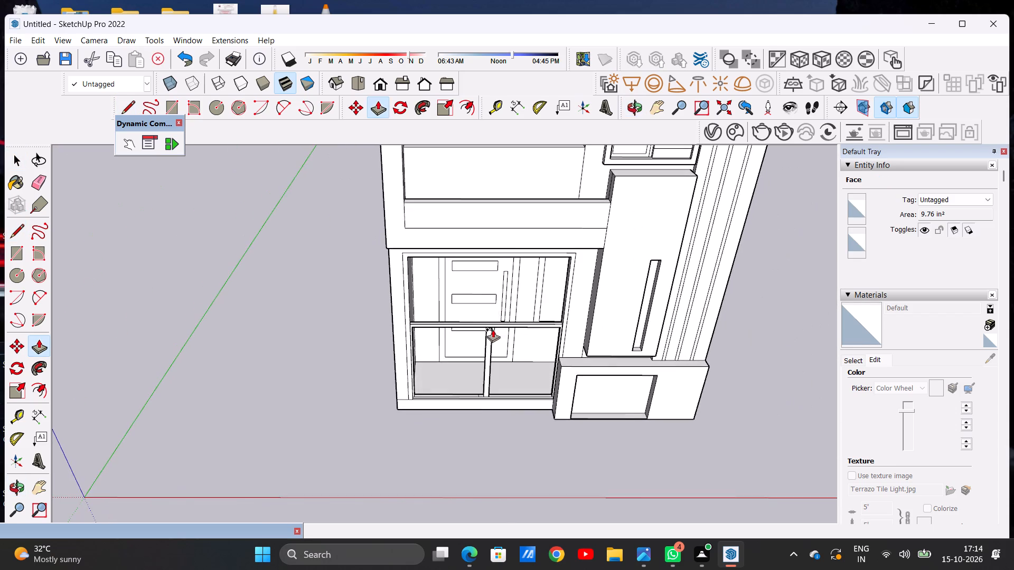
scroll(493, 330, "up", 5)
middle_click_drag(495, 357, 491, 293)
scroll(490, 292, "up", 17)
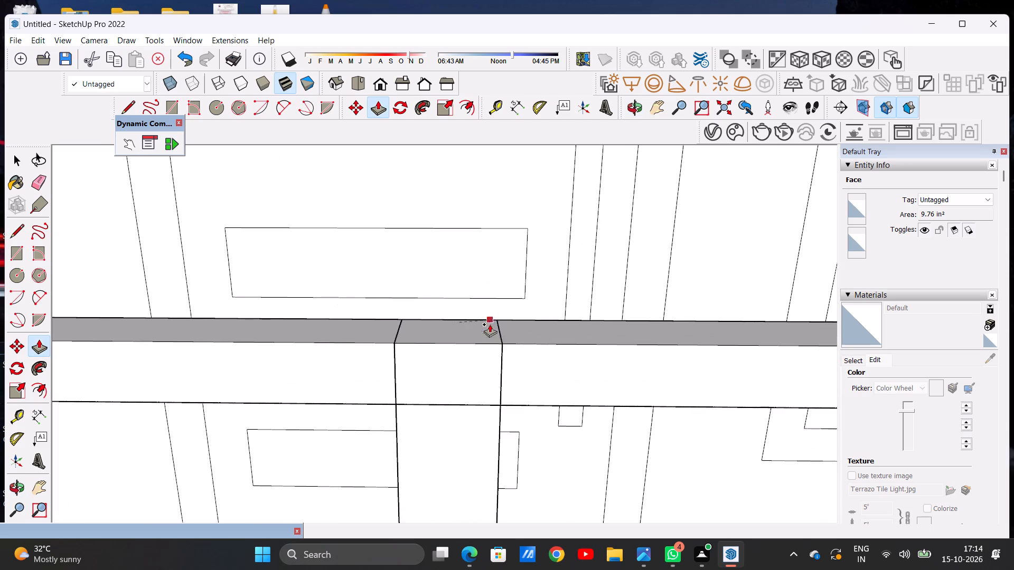
left_click(507, 404)
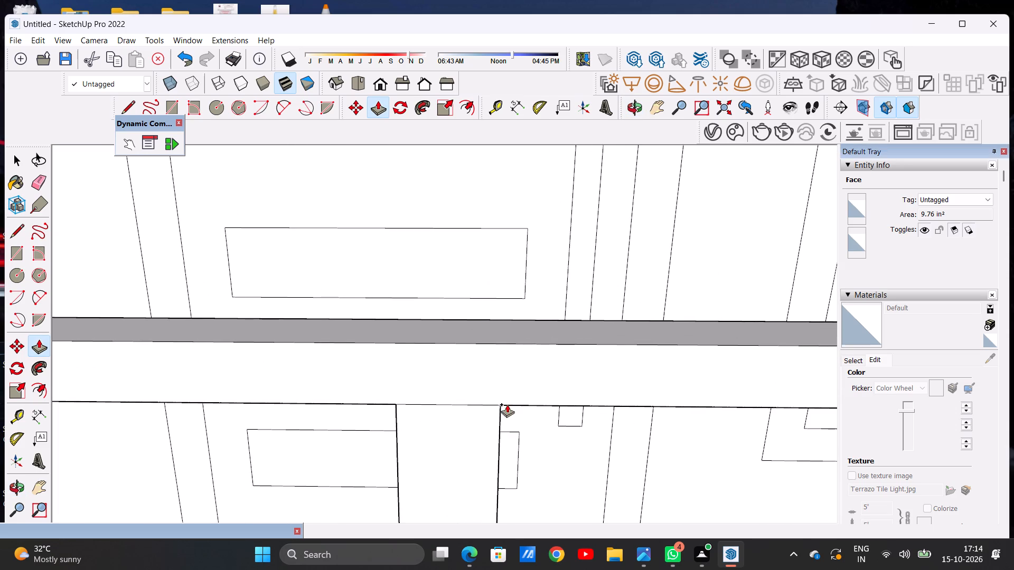
Push/Pull the adjacent footprint up to the underside of the top rail, completing the double middle post.
scroll(495, 401, "down", 20)
scroll(495, 401, "down", 11)
middle_click_drag(449, 468, 442, 539)
scroll(455, 471, "up", 20)
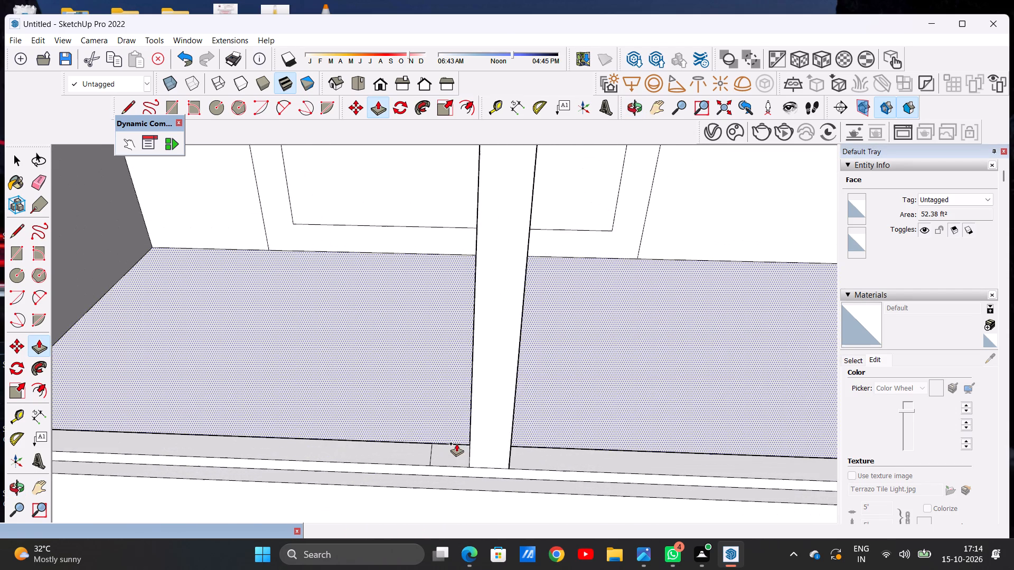
left_click(457, 452)
scroll(473, 379, "down", 20)
scroll(473, 379, "down", 3)
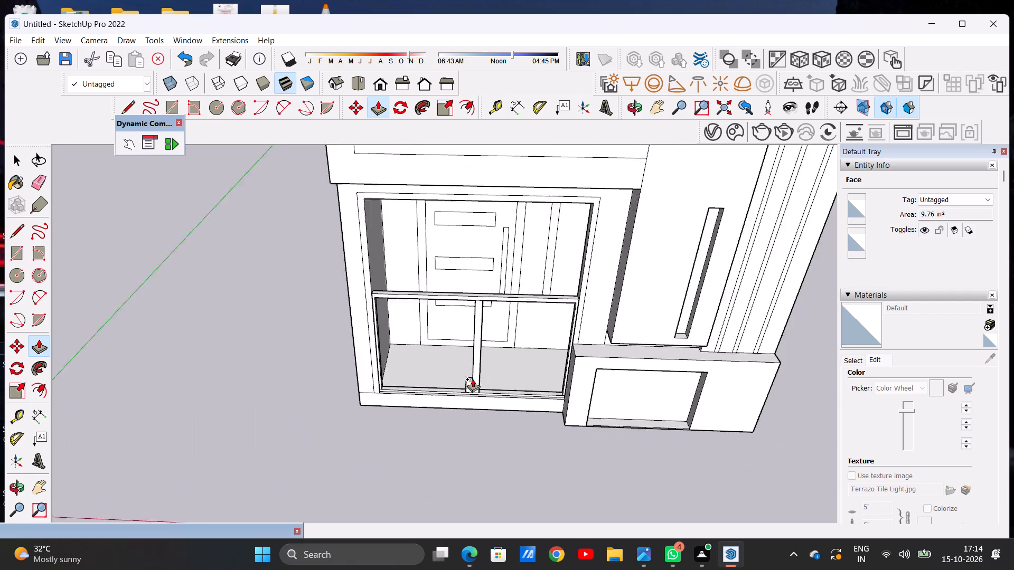
scroll(475, 307, "up", 20)
left_click(481, 318)
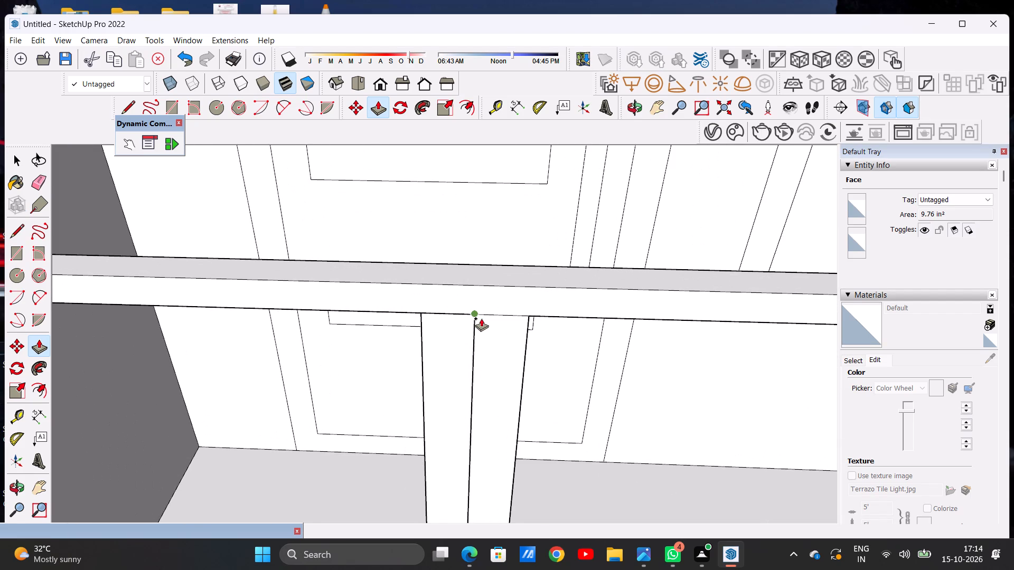
key("space")
Examine the porch railing and its middle post from the front and from an angle.
scroll(478, 361, "down", 20)
middle_click_drag(491, 431, 509, 327)
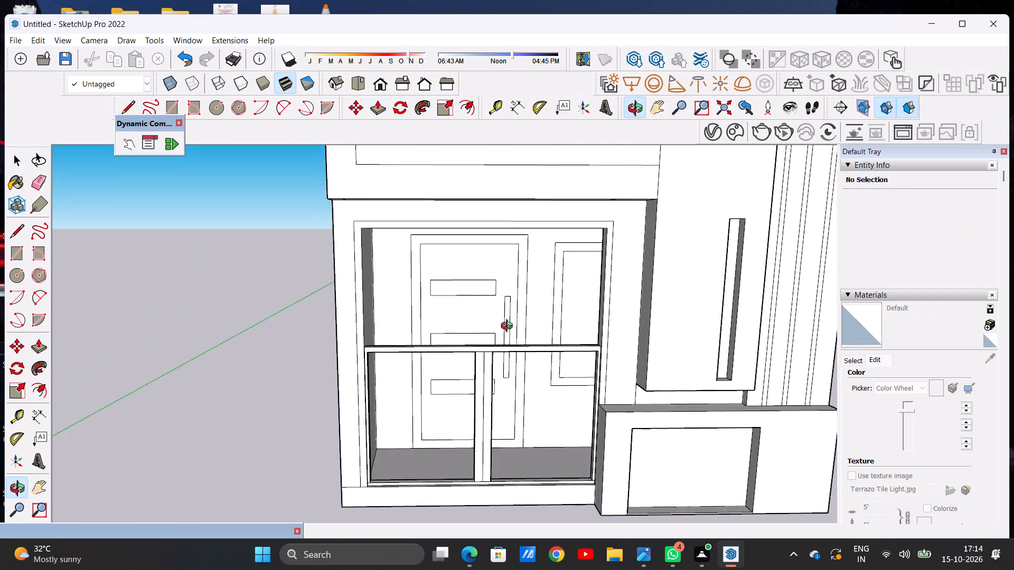
middle_click_drag(509, 327, 508, 349)
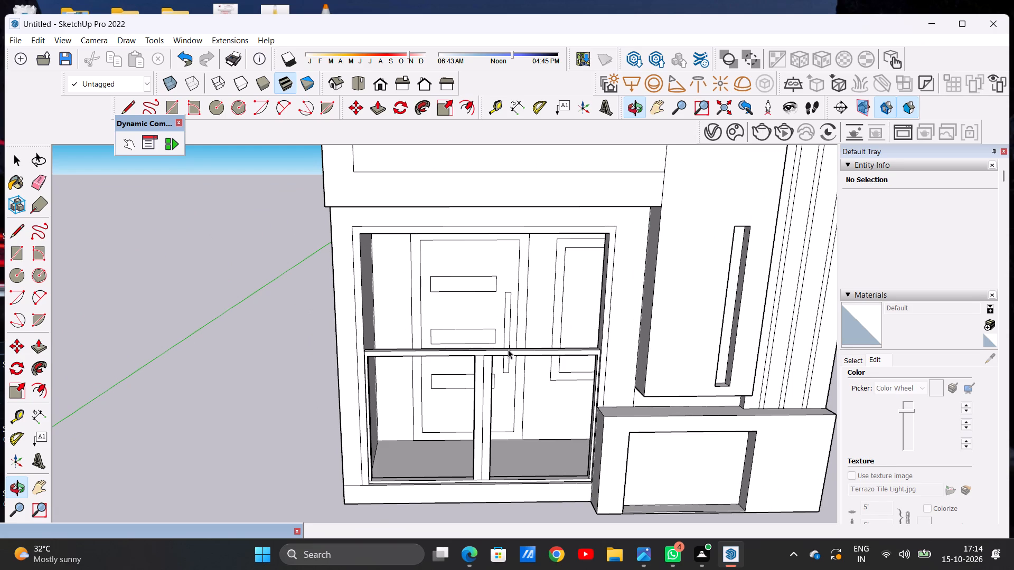
scroll(508, 358, "down", 4)
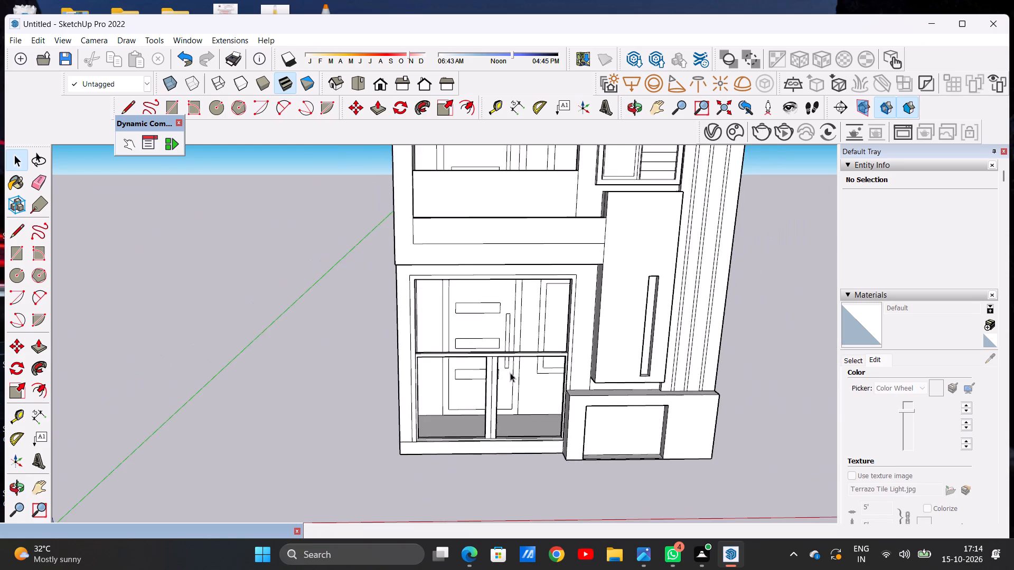
scroll(530, 429, "up", 7)
middle_click_drag(475, 413, 575, 409)
scroll(512, 426, "down", 6)
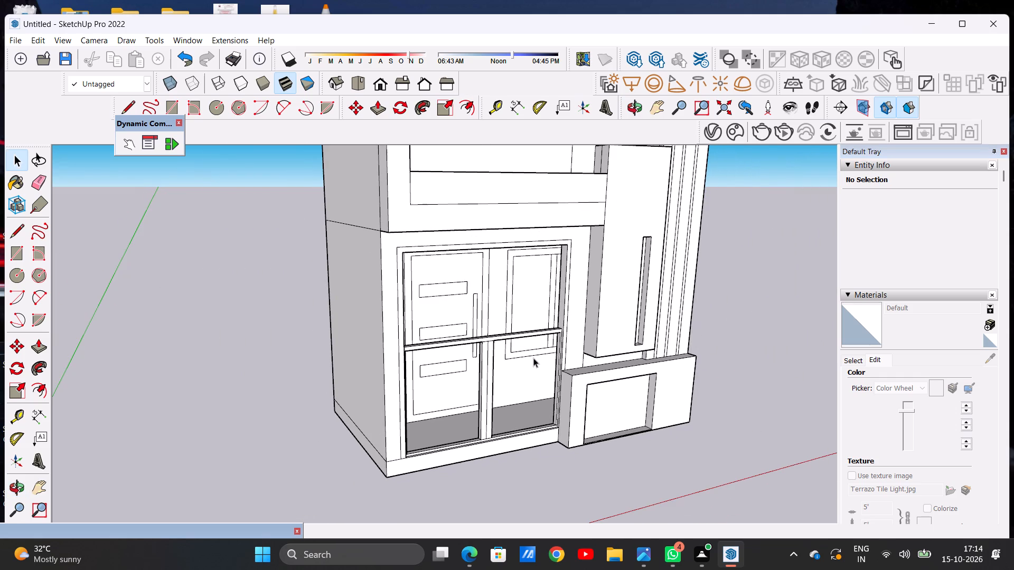
Draw a small circle of about 0.6 in² near the top of the inner face of the post beside the base block.
scroll(533, 358, "up", 4)
middle_click_drag(534, 358, 611, 351)
scroll(581, 338, "up", 8)
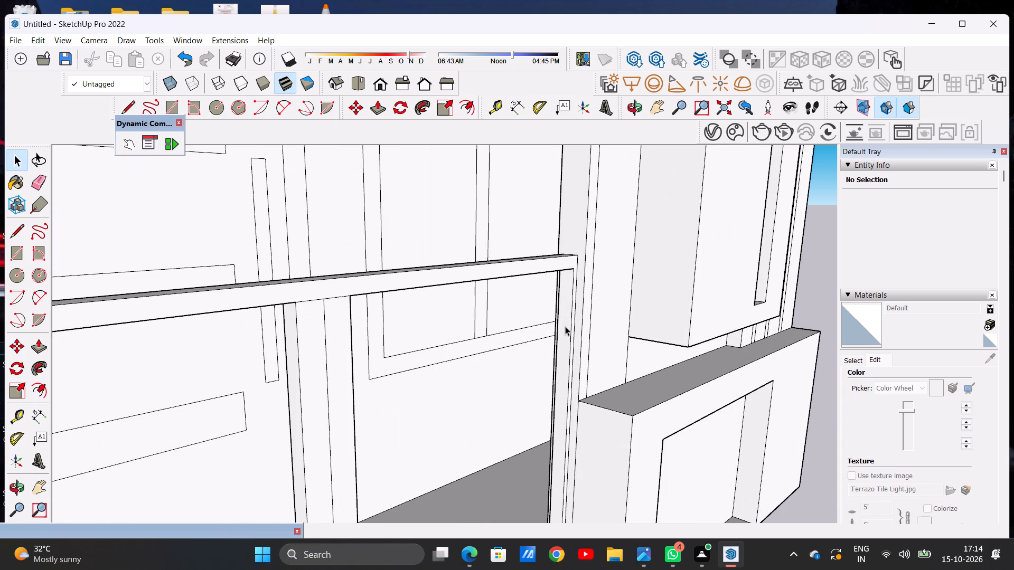
scroll(565, 326, "down", 13)
scroll(518, 346, "up", 6)
scroll(544, 299, "up", 3)
middle_click_drag(546, 298, 574, 297)
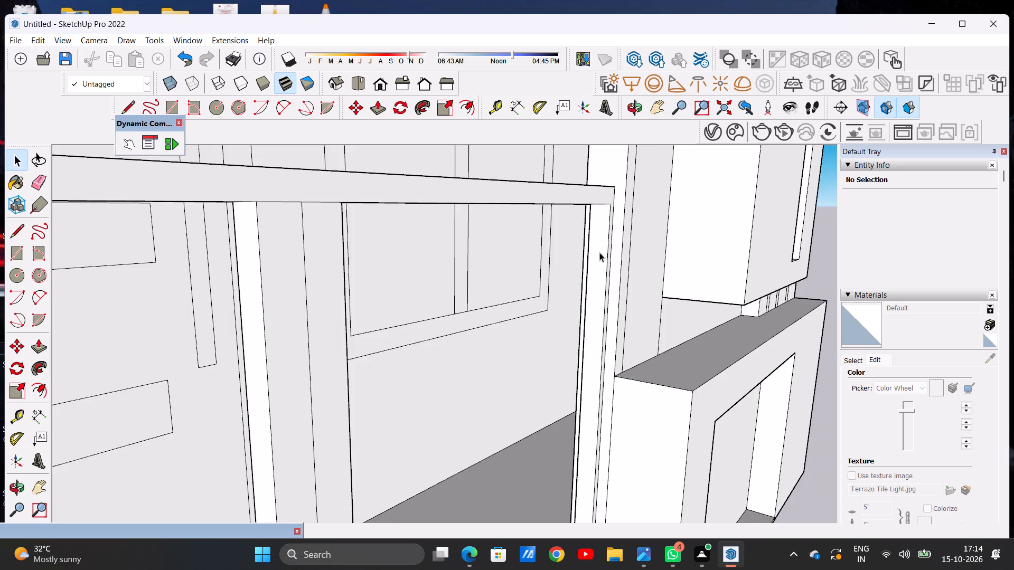
scroll(598, 243, "up", 6)
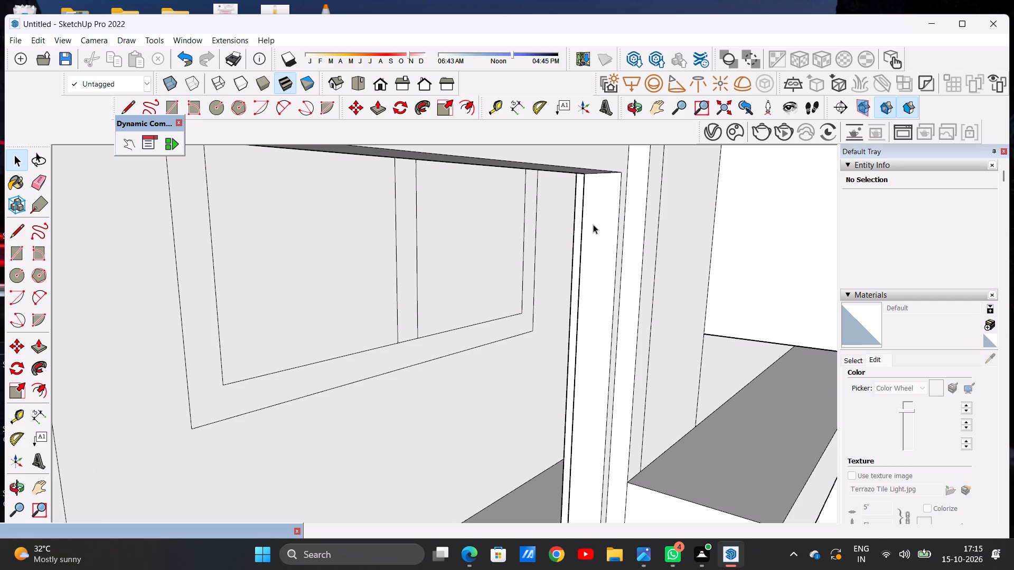
scroll(594, 203, "up", 1)
key("c")
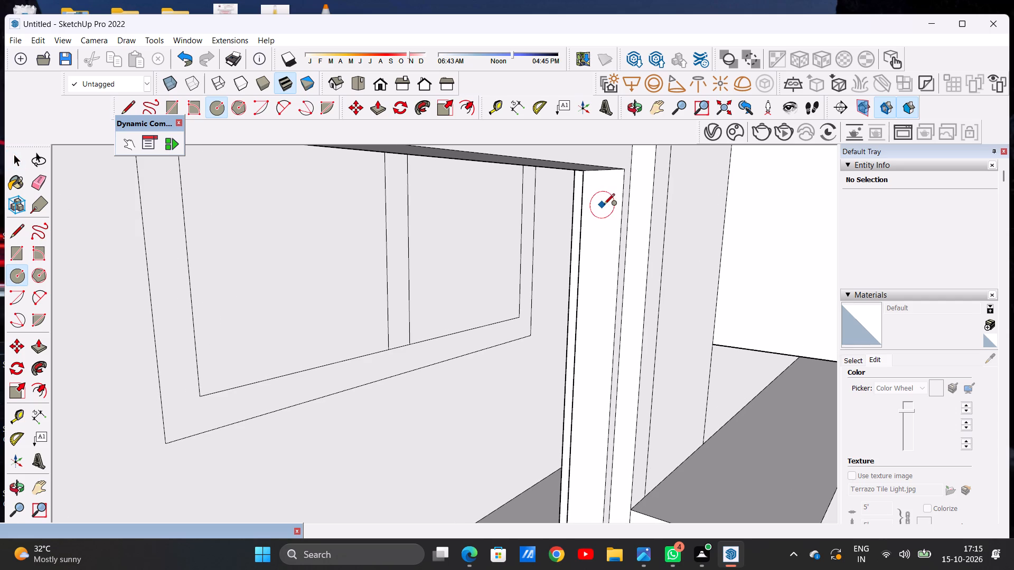
scroll(605, 191, "up", 5)
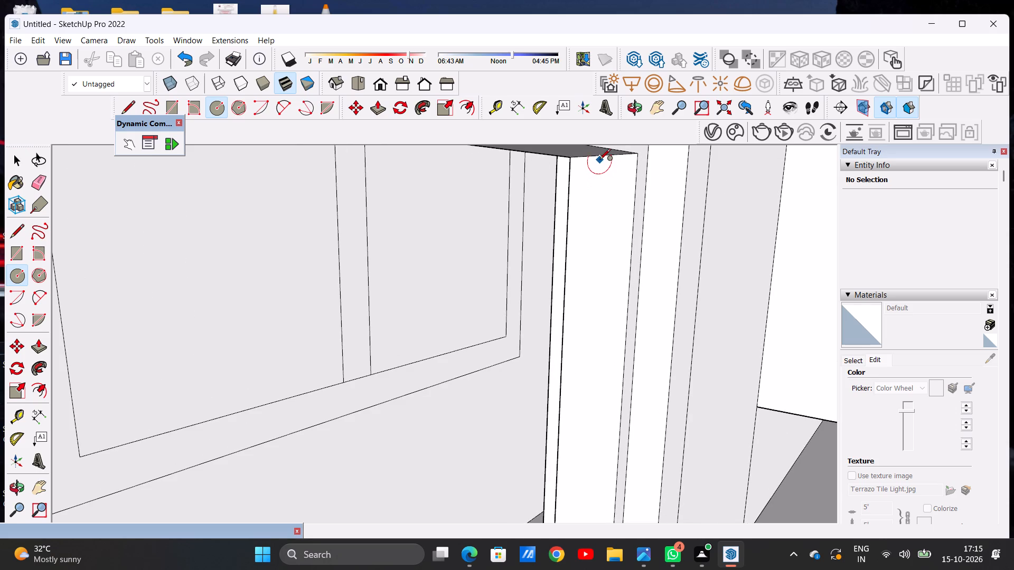
left_click(598, 189)
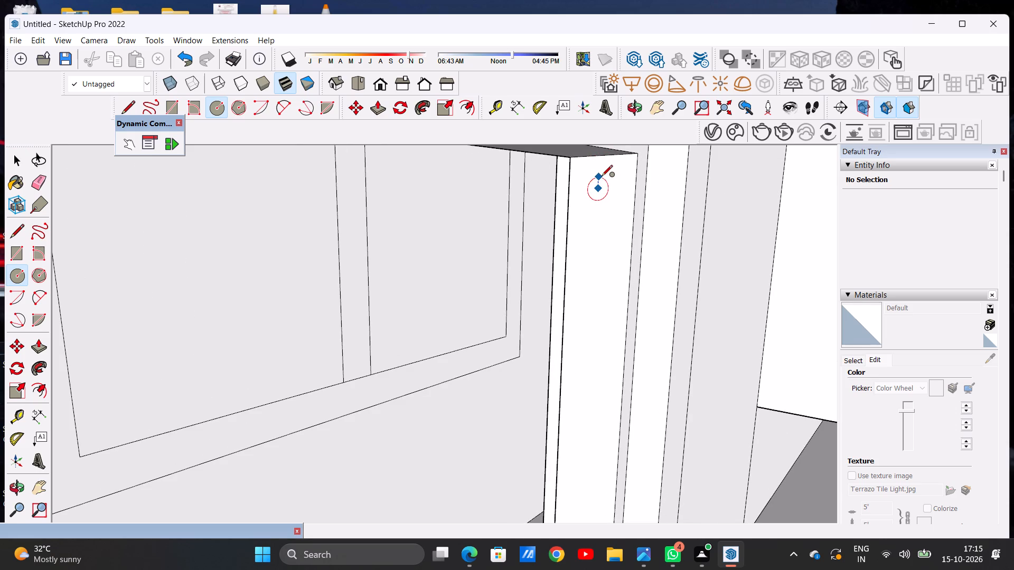
left_click(602, 177)
key("space")
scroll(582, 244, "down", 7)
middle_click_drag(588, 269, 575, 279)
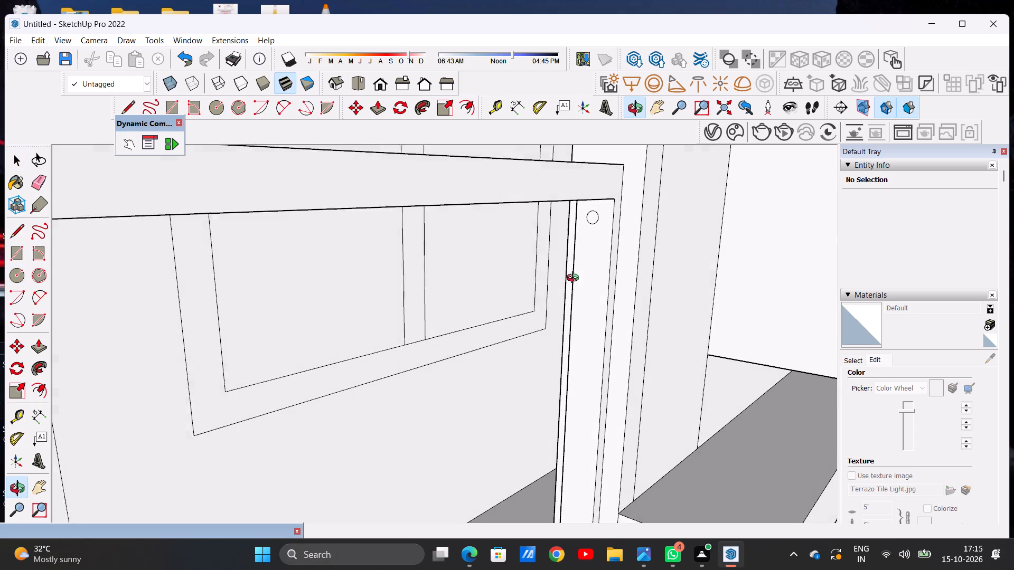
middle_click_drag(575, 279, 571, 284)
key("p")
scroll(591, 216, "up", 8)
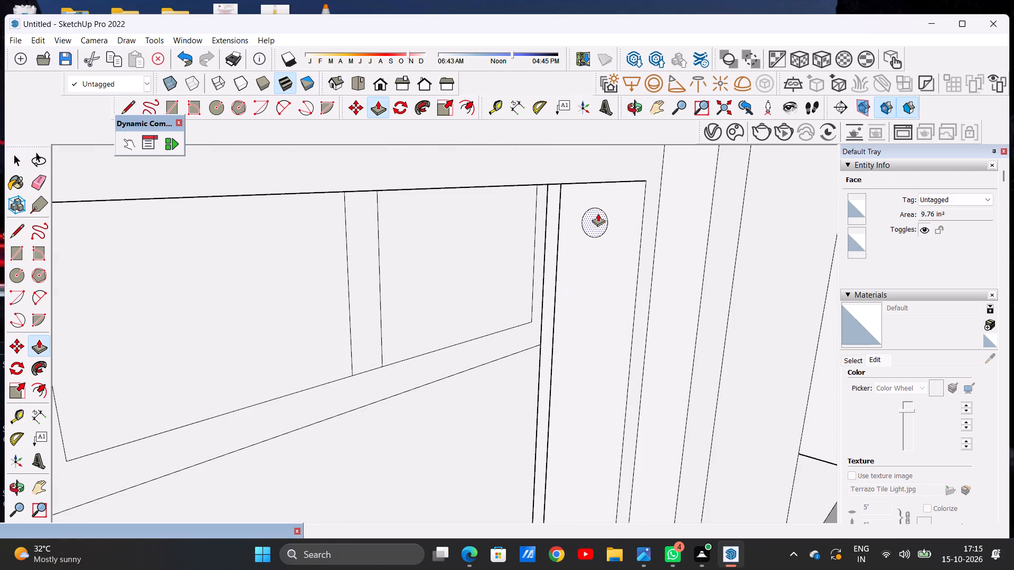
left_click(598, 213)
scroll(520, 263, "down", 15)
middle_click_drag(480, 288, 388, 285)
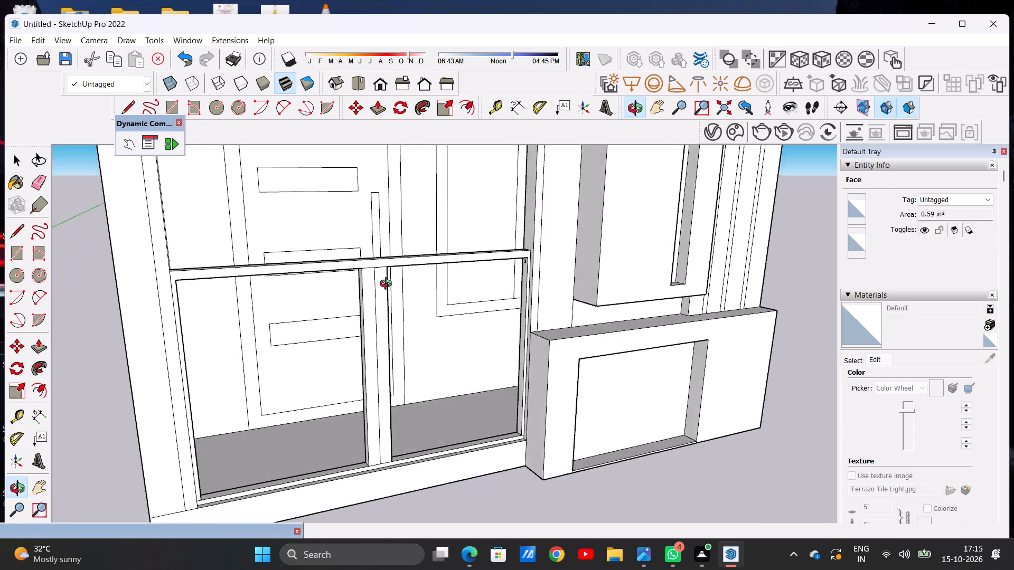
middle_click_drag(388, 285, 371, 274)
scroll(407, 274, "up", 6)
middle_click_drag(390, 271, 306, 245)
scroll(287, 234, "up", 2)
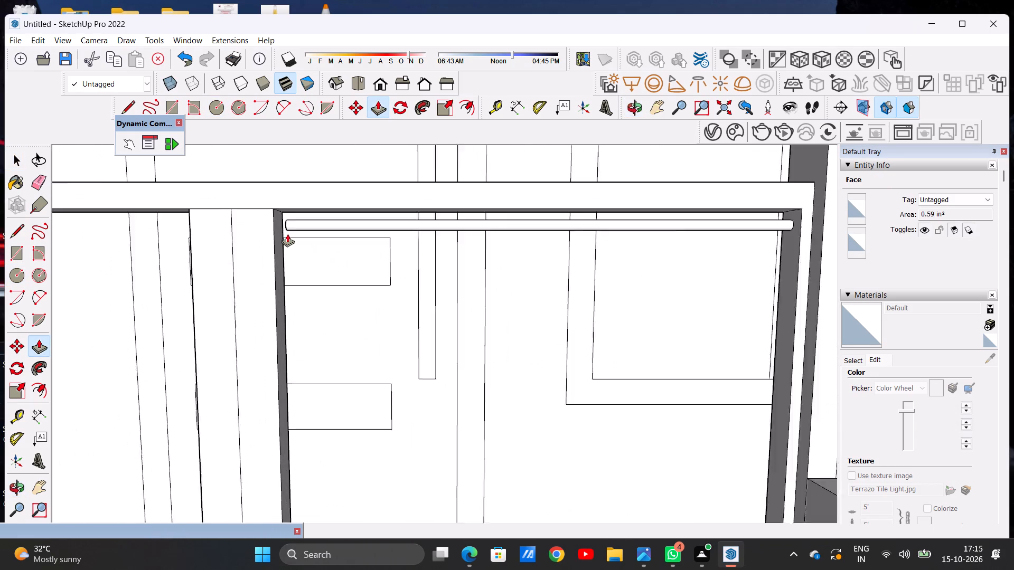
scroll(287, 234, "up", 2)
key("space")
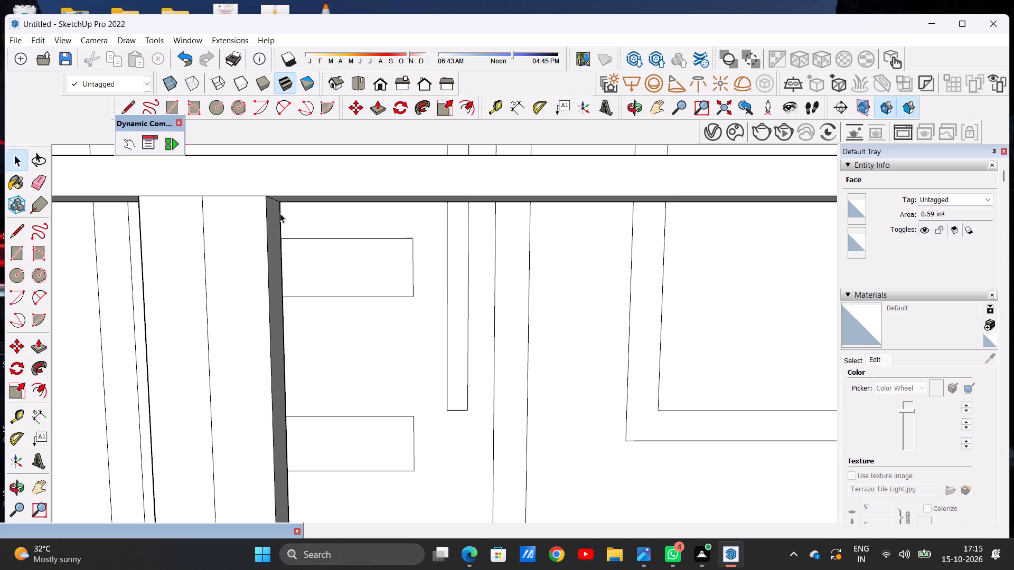
Delete the small circle near the top of the inner face of the post beside the base block.
scroll(347, 300, "down", 11)
middle_click_drag(363, 312, 603, 309)
scroll(487, 295, "up", 5)
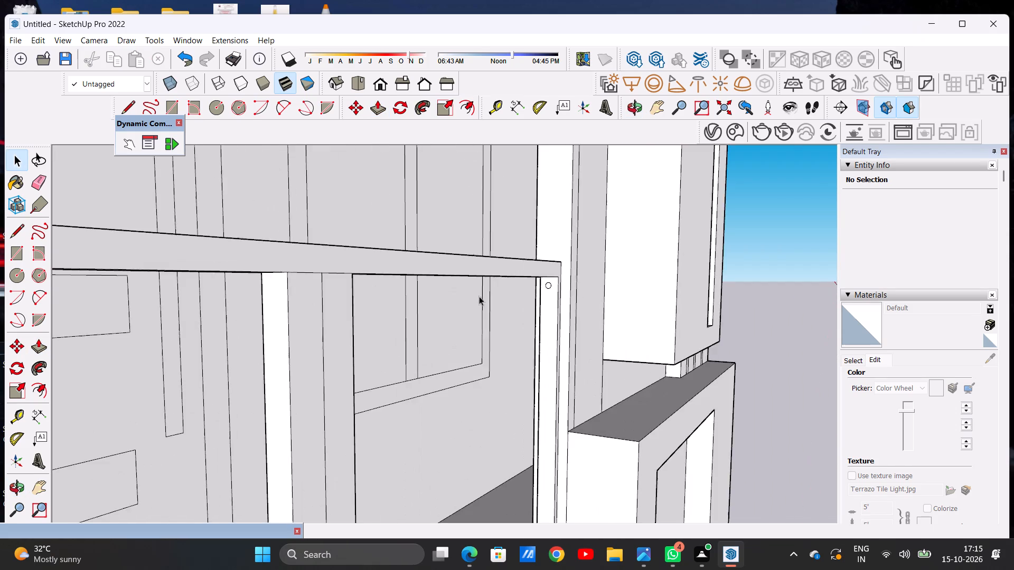
scroll(479, 296, "up", 2)
scroll(532, 292, "up", 5)
scroll(573, 269, "down", 5)
middle_click_drag(579, 289, 594, 292)
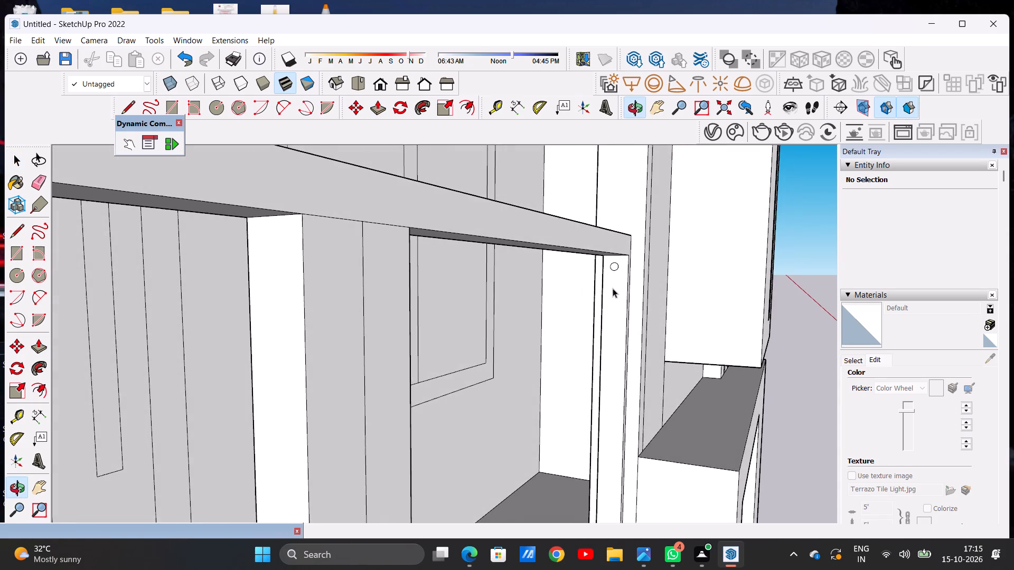
scroll(609, 285, "up", 9)
double_click(615, 261)
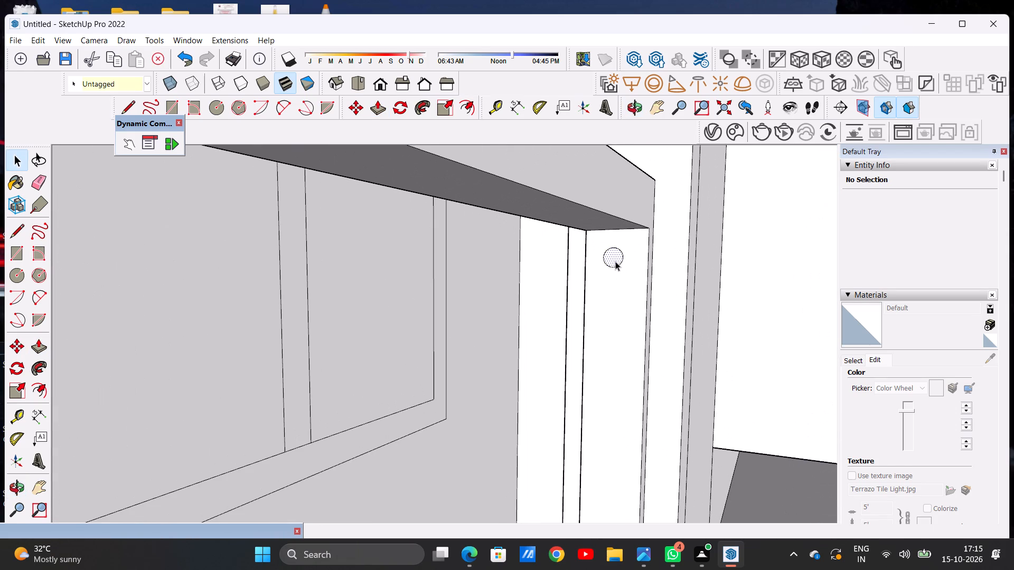
key("Delete")
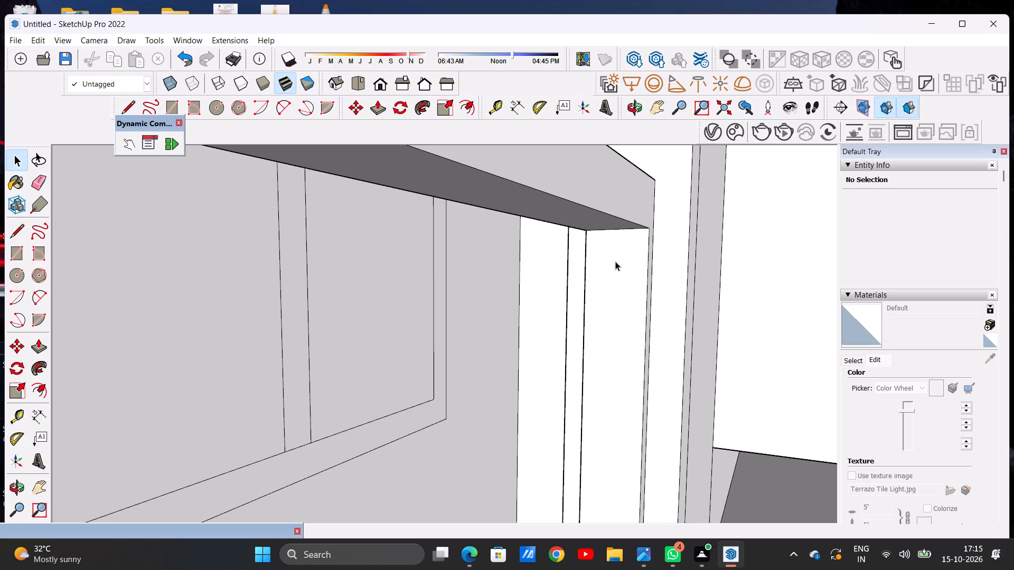
Draw a larger circle of about 1.2 in² near the top of the same post's inner face.
key("c")
left_click(615, 261)
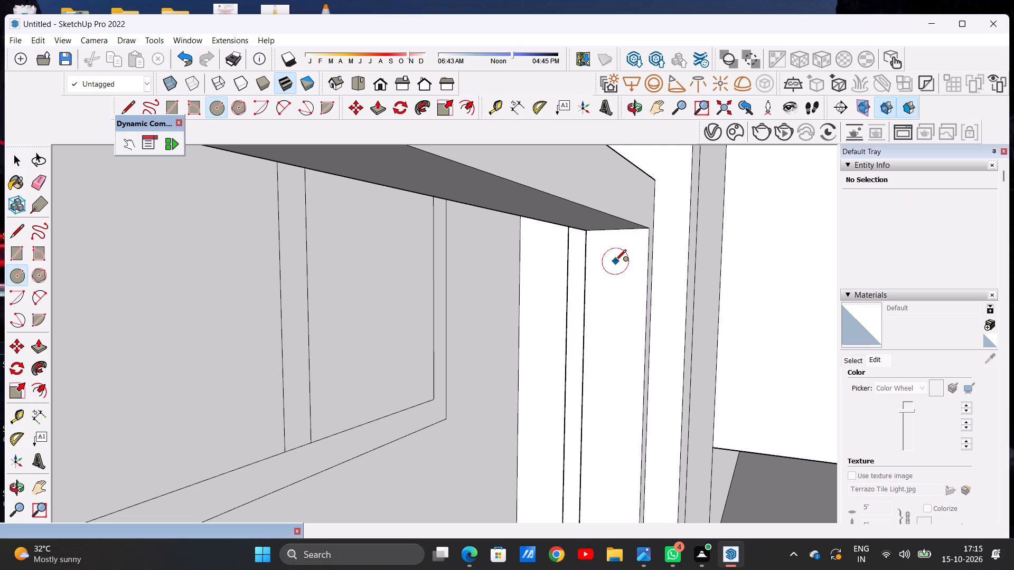
left_click(615, 261)
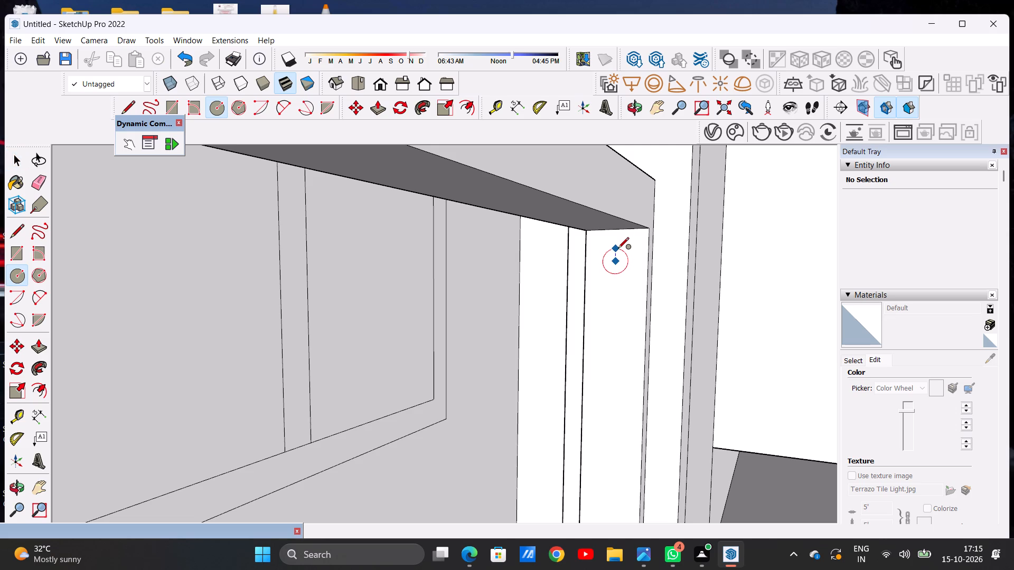
left_click(618, 247)
key("space")
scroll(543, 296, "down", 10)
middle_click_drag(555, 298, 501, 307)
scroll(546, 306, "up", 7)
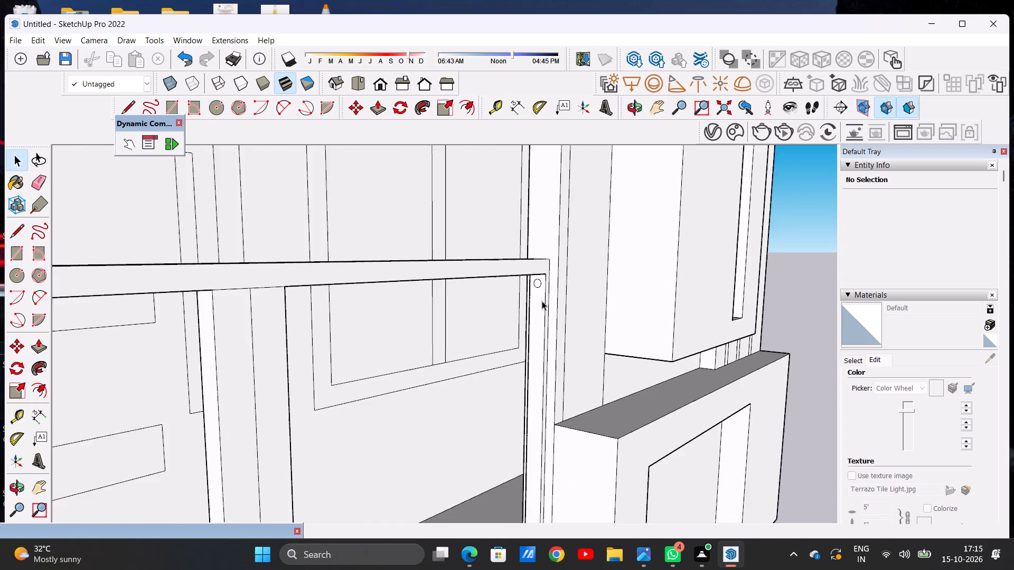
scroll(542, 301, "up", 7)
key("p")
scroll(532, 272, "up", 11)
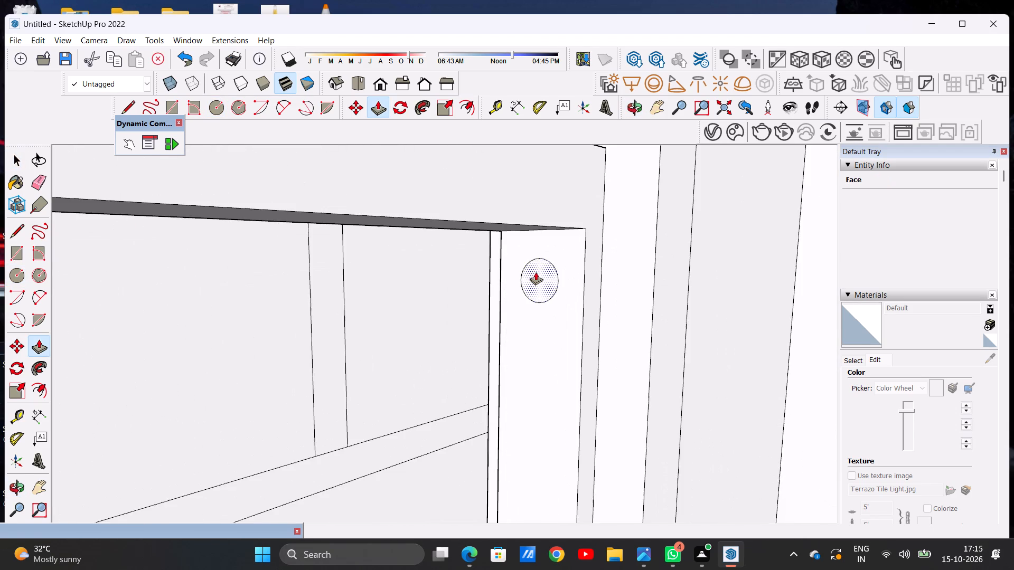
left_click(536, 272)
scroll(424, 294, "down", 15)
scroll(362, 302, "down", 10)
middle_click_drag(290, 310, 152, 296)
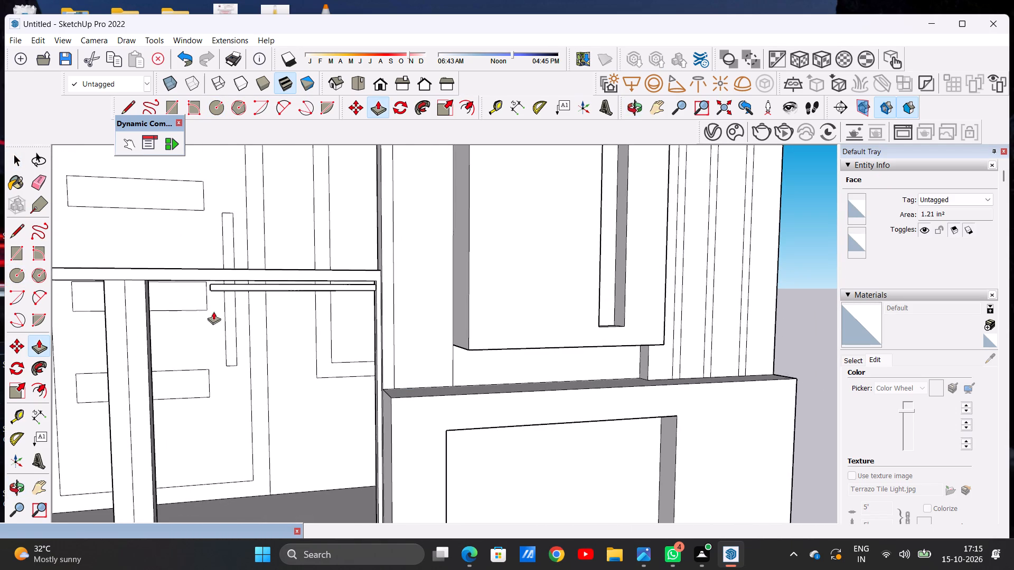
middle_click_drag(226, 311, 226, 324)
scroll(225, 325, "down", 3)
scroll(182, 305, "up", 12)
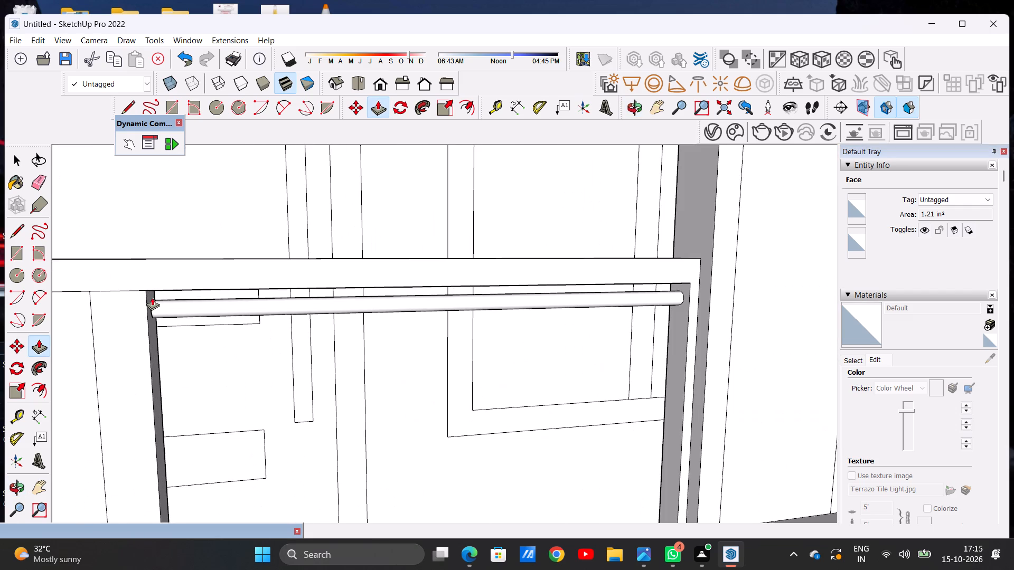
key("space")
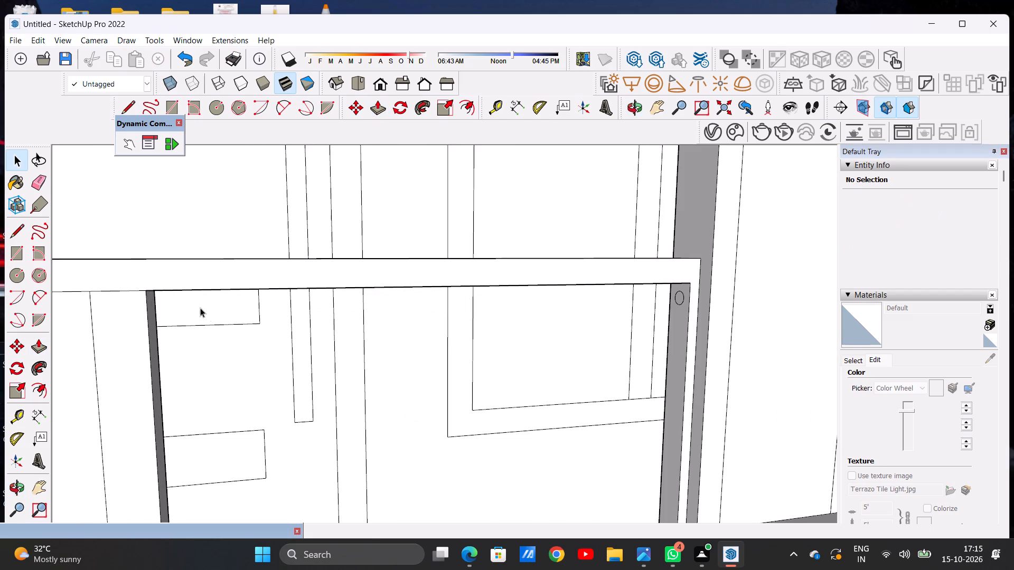
Copy the circle straight down the post's inner face, placing the copy just above the foot of the post.
scroll(281, 329, "down", 6)
scroll(332, 343, "down", 8)
middle_click_drag(365, 351, 435, 353)
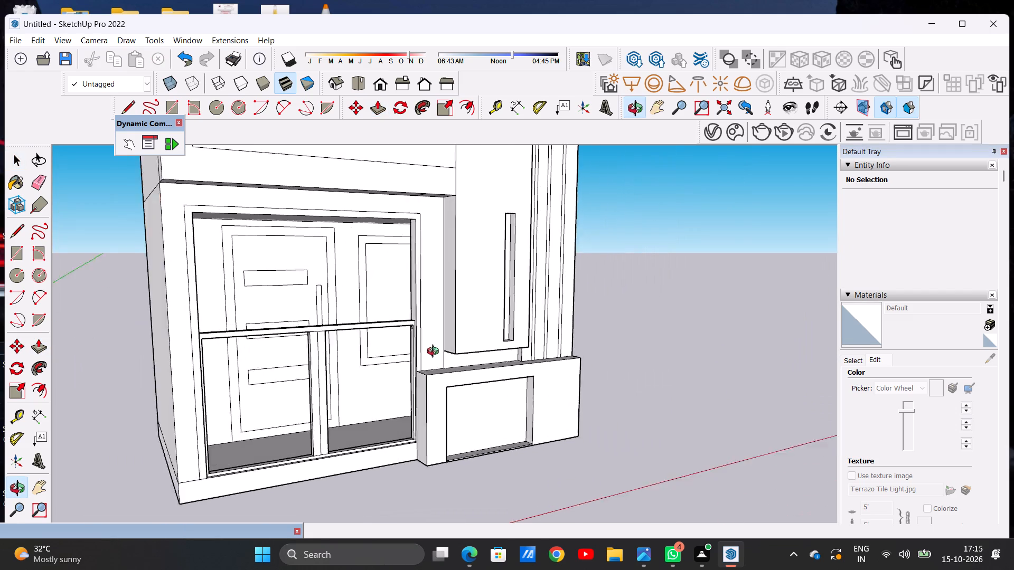
middle_click_drag(435, 353, 523, 355)
scroll(468, 354, "up", 7)
scroll(381, 321, "up", 6)
scroll(416, 286, "up", 4)
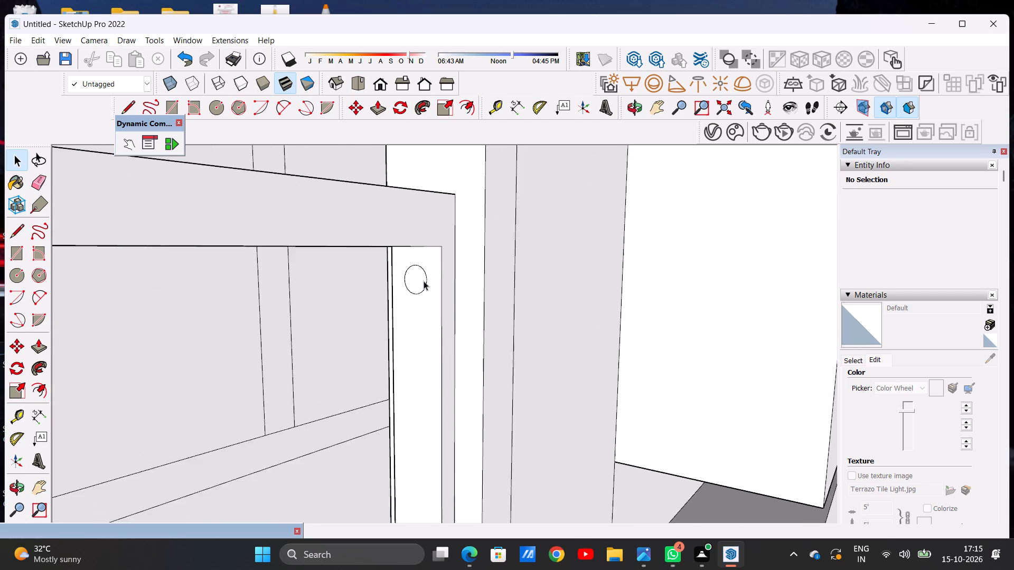
scroll(424, 281, "up", 2)
double_click(417, 281)
key("m")
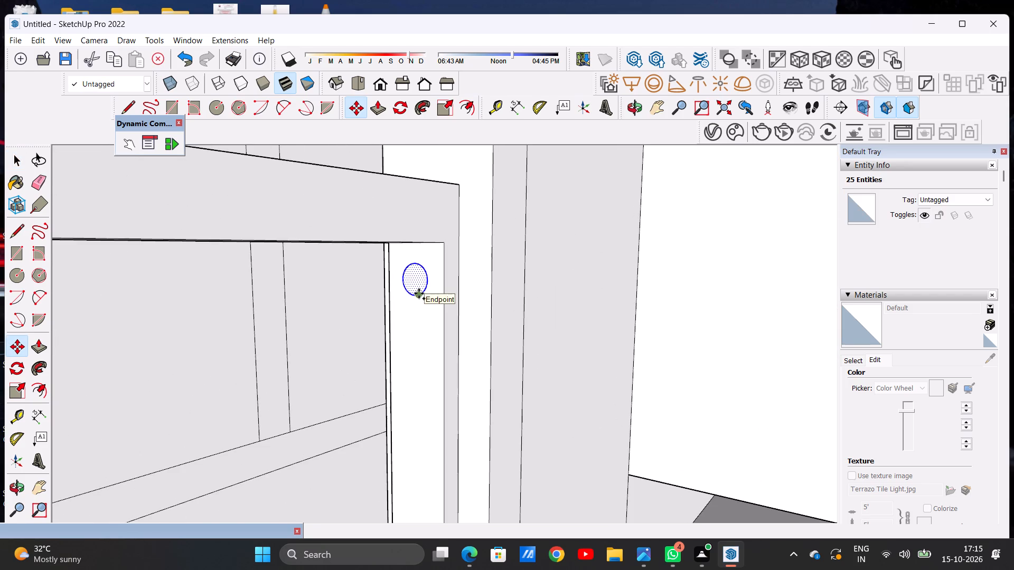
left_click(419, 293)
scroll(426, 281, "down", 15)
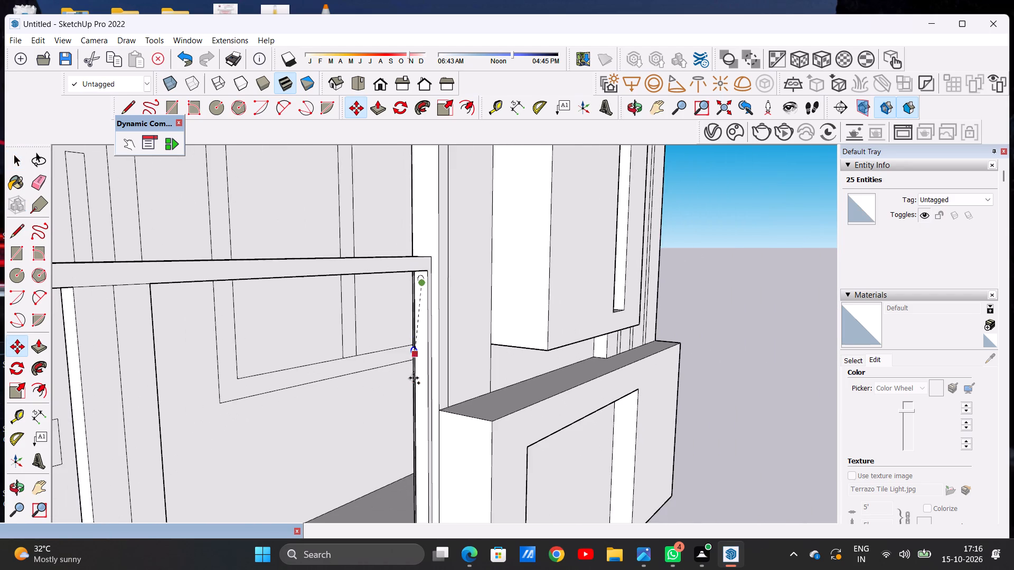
scroll(421, 368, "down", 7)
scroll(420, 484, "up", 3)
scroll(420, 484, "down", 1)
scroll(420, 484, "up", 4)
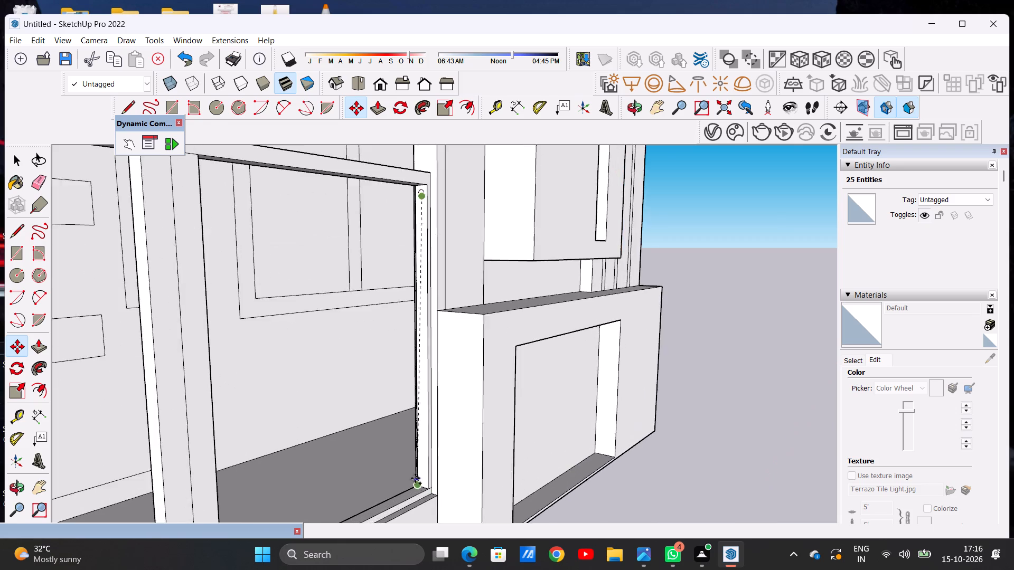
scroll(415, 478, "up", 6)
scroll(419, 477, "down", 1)
scroll(419, 477, "up", 4)
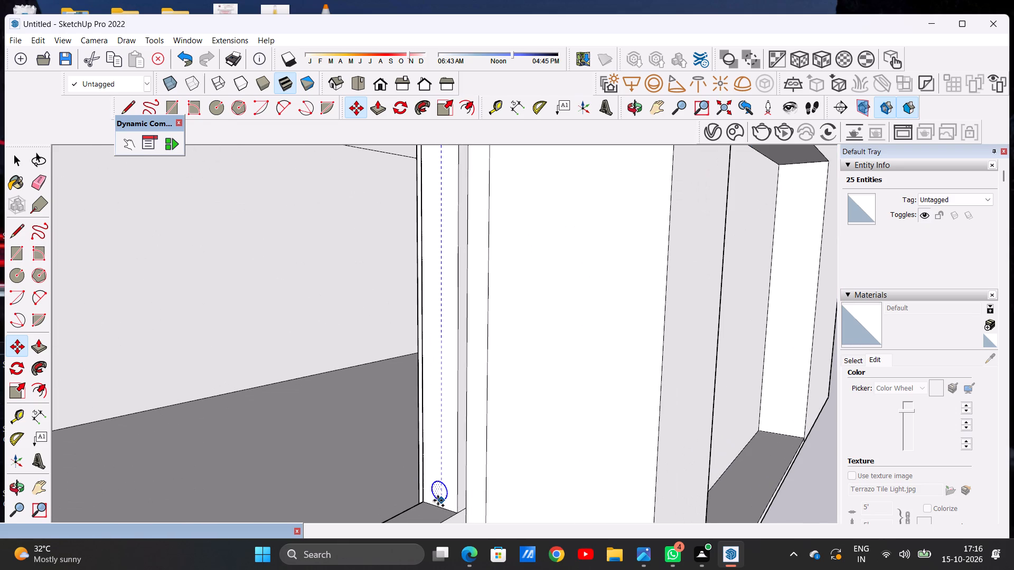
left_click(438, 500)
Copy the bottom circle upward in succession, adding five closely and roughly evenly spaced circles above it on the post face.
left_click(438, 500)
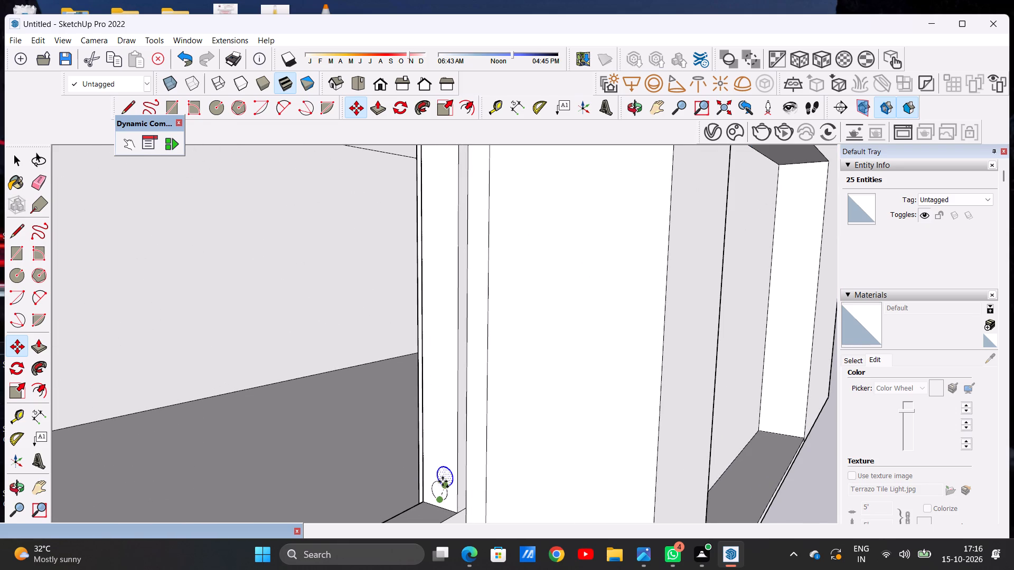
left_click(445, 463)
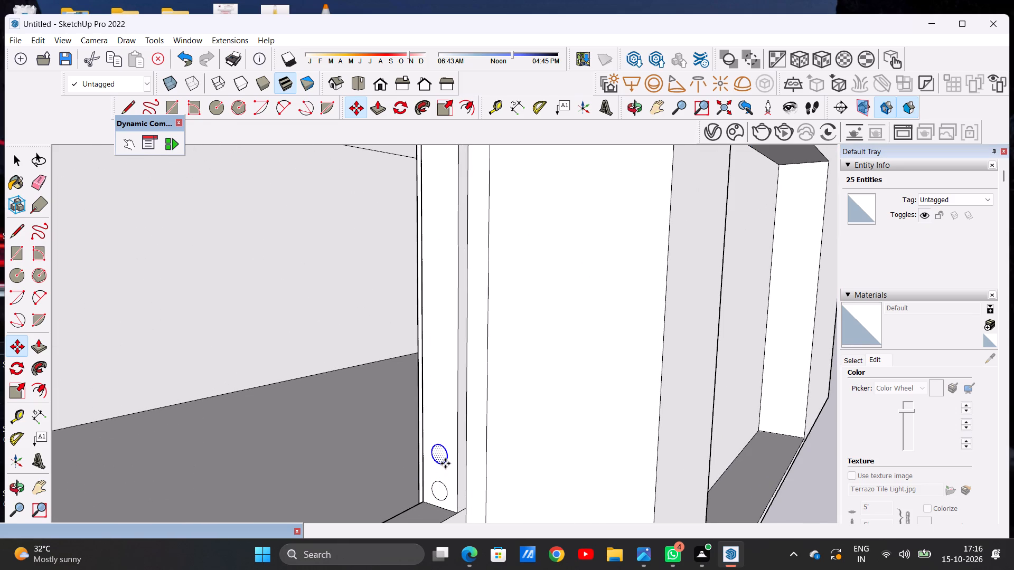
left_click(445, 463)
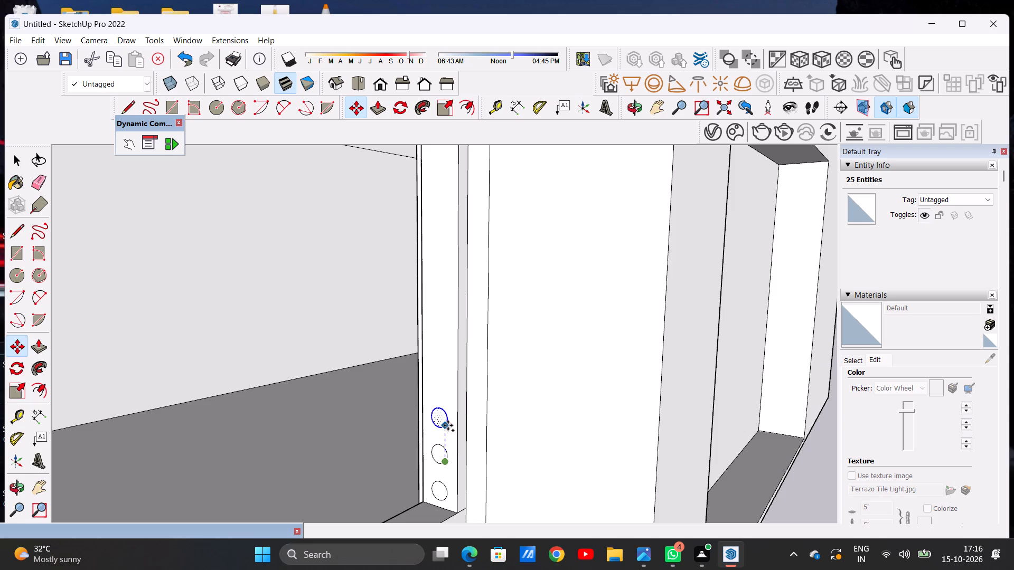
left_click(448, 425)
left_click(448, 425)
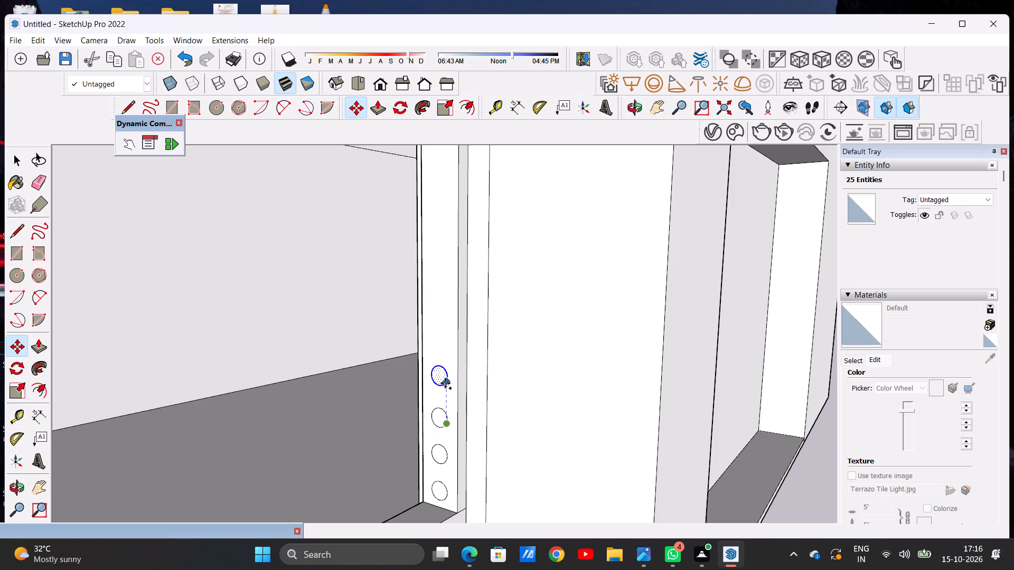
left_click(445, 386)
left_click(445, 386)
left_click(449, 349)
left_click(447, 349)
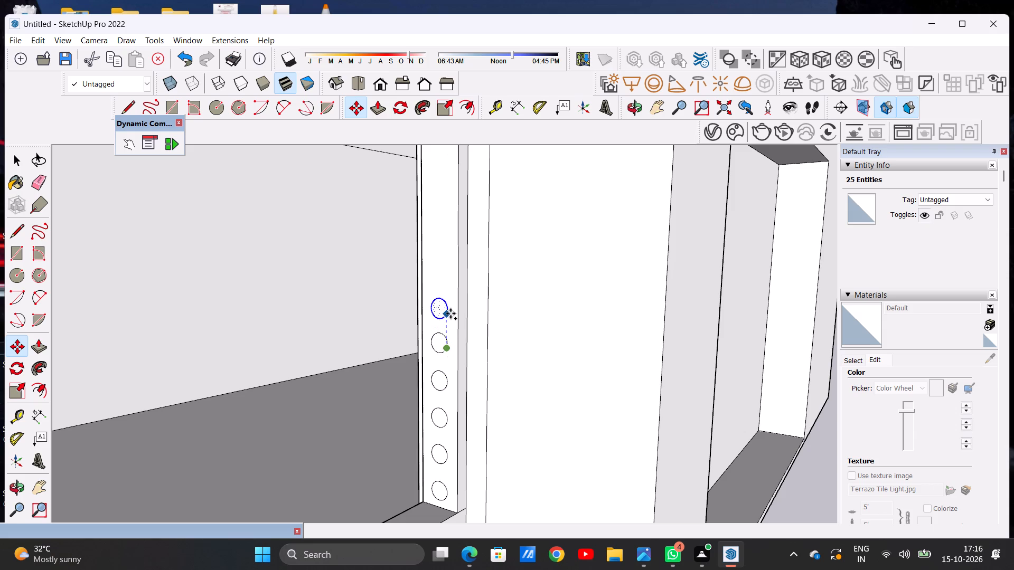
left_click(450, 313)
Continue the column of circles up the post face with two more copies at similar spacing.
scroll(440, 364, "down", 15)
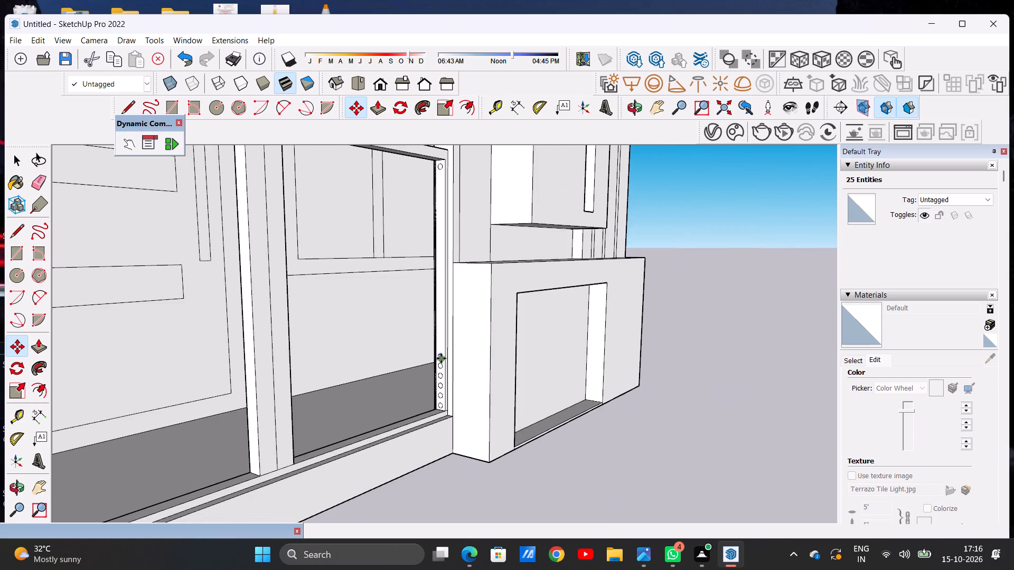
scroll(441, 357, "up", 20)
scroll(441, 357, "up", 1)
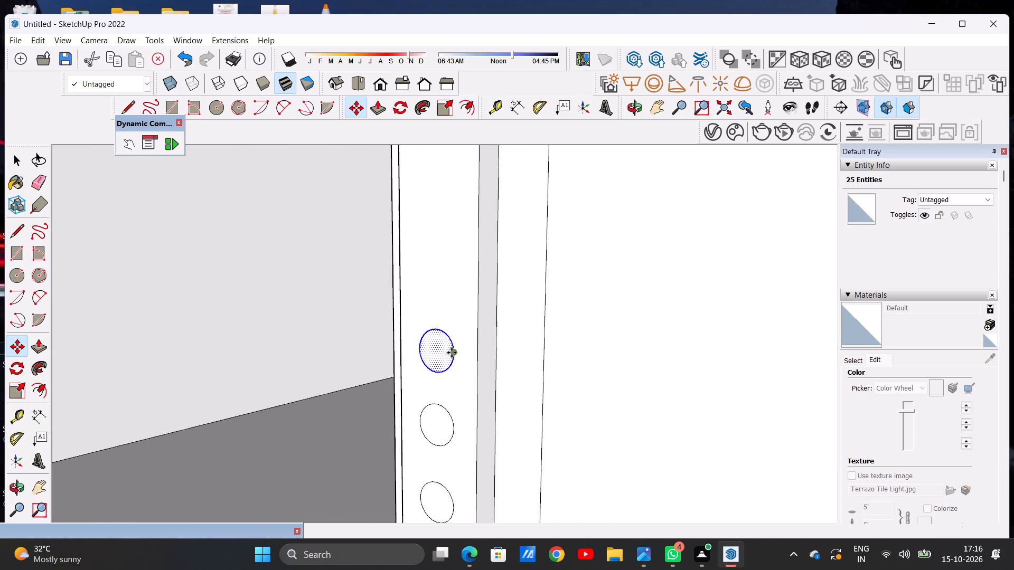
left_click(452, 353)
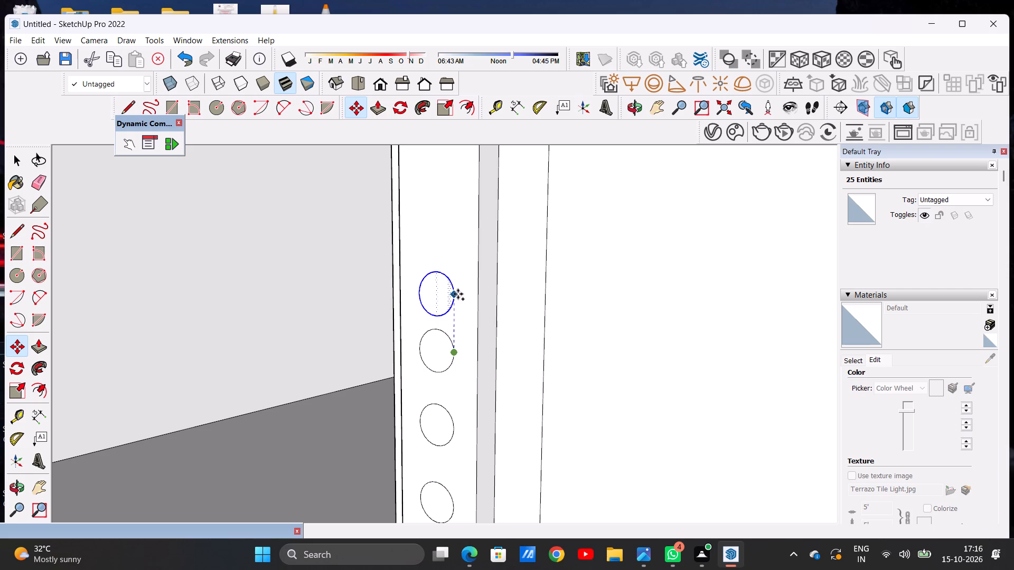
left_click(459, 290)
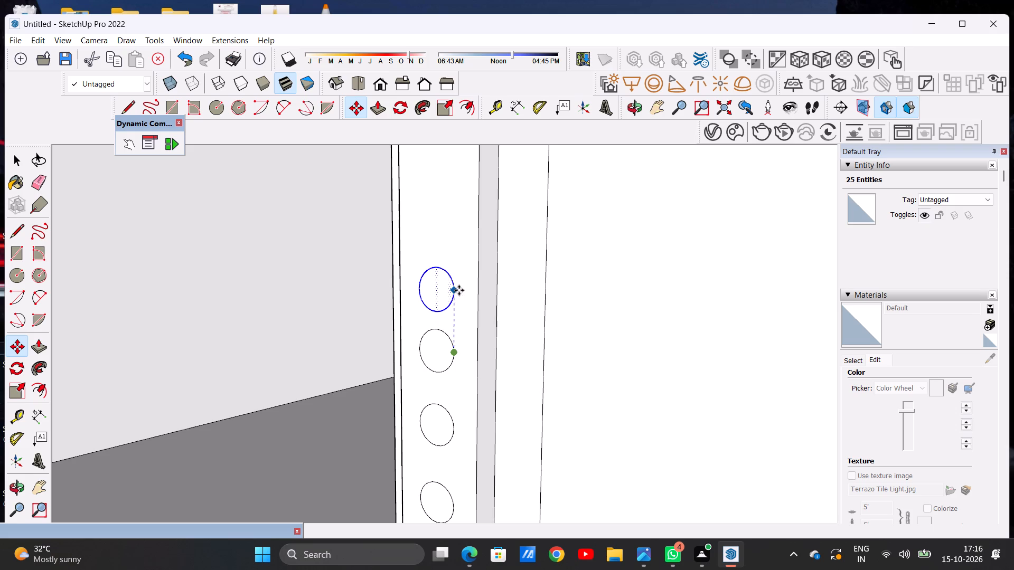
left_click(453, 288)
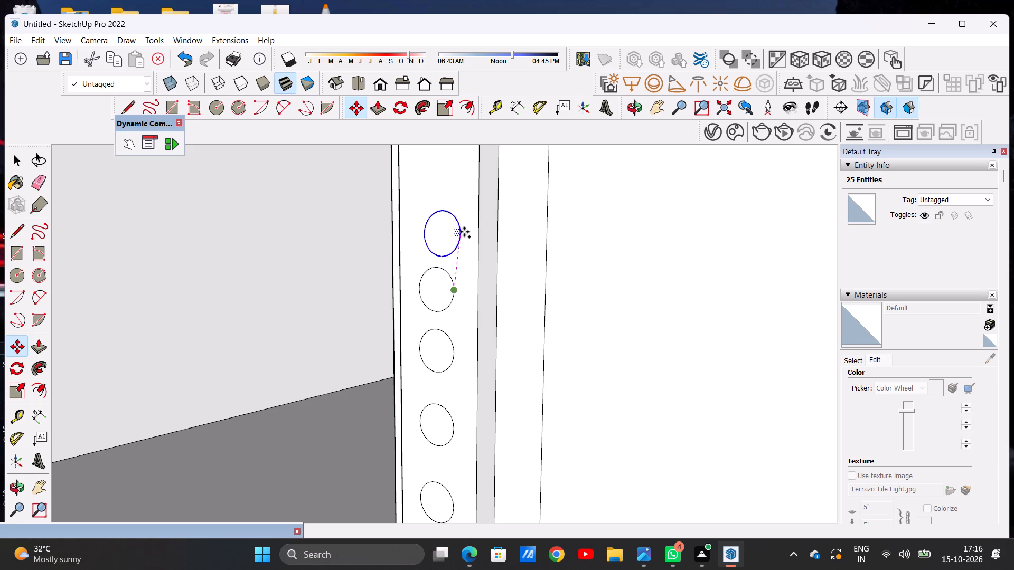
left_click(456, 208)
scroll(450, 325, "down", 15)
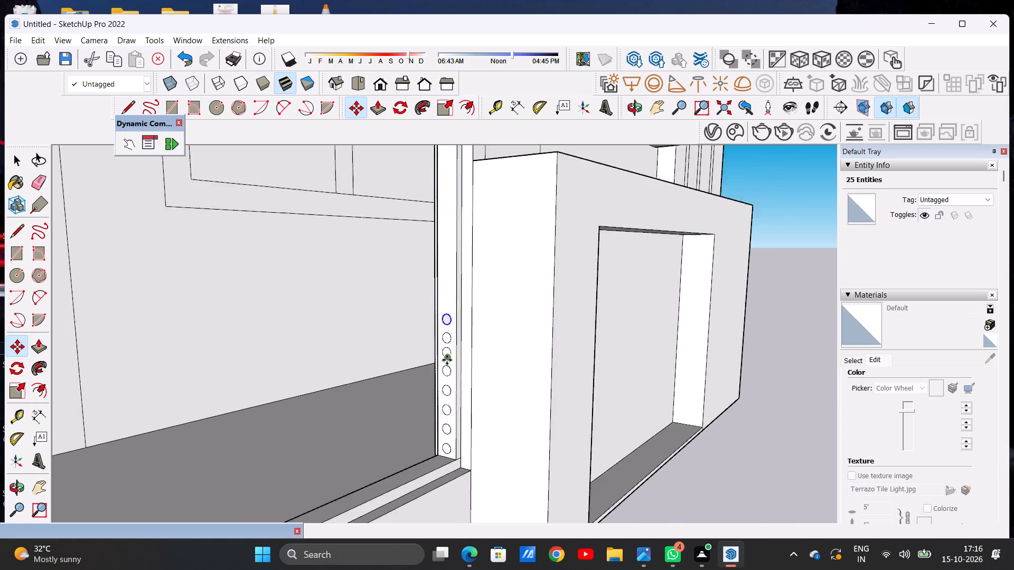
Copy the topmost circle of the lower column upward three times in succession along the post face, spacing the copies roughly evenly.
scroll(447, 360, "down", 5)
scroll(450, 317, "up", 2)
scroll(450, 317, "down", 1)
scroll(450, 317, "up", 11)
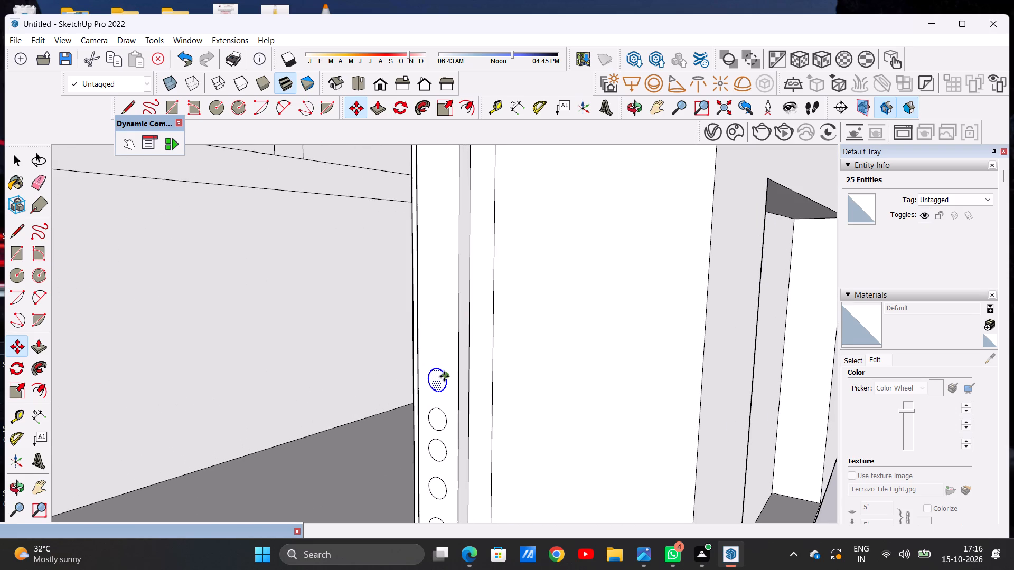
left_click(444, 376)
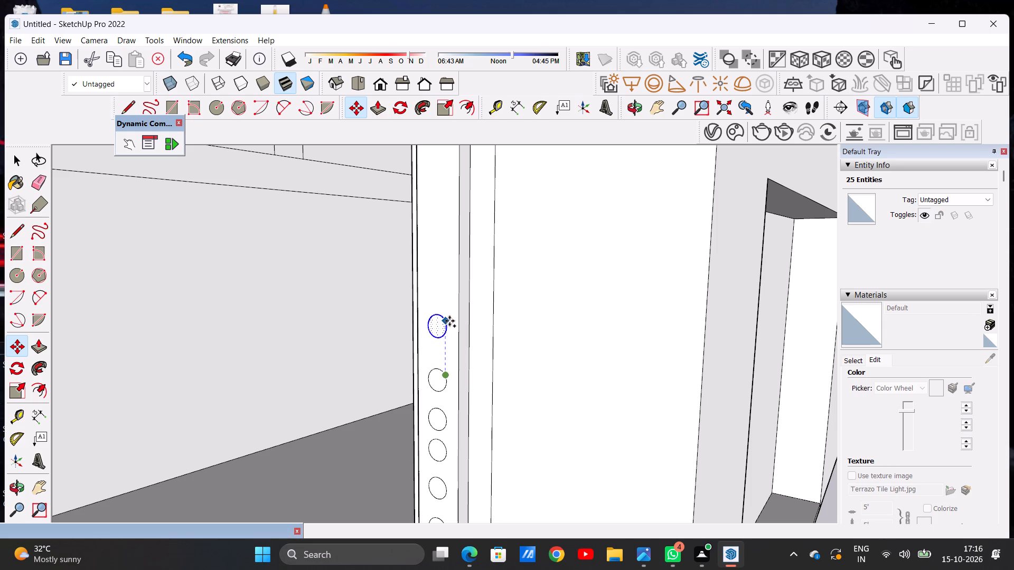
left_click(449, 321)
left_click(447, 321)
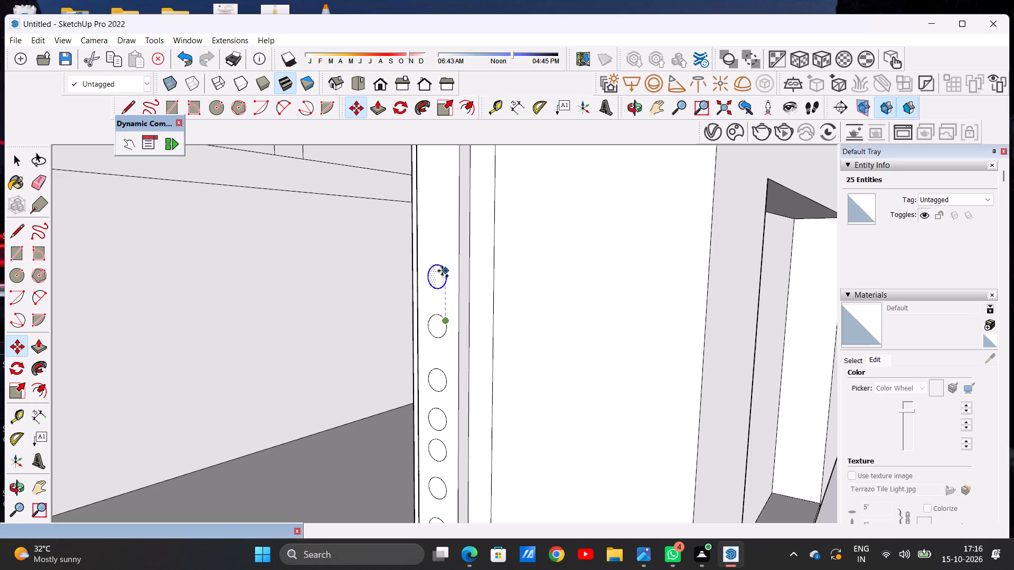
left_click(443, 267)
left_click(443, 267)
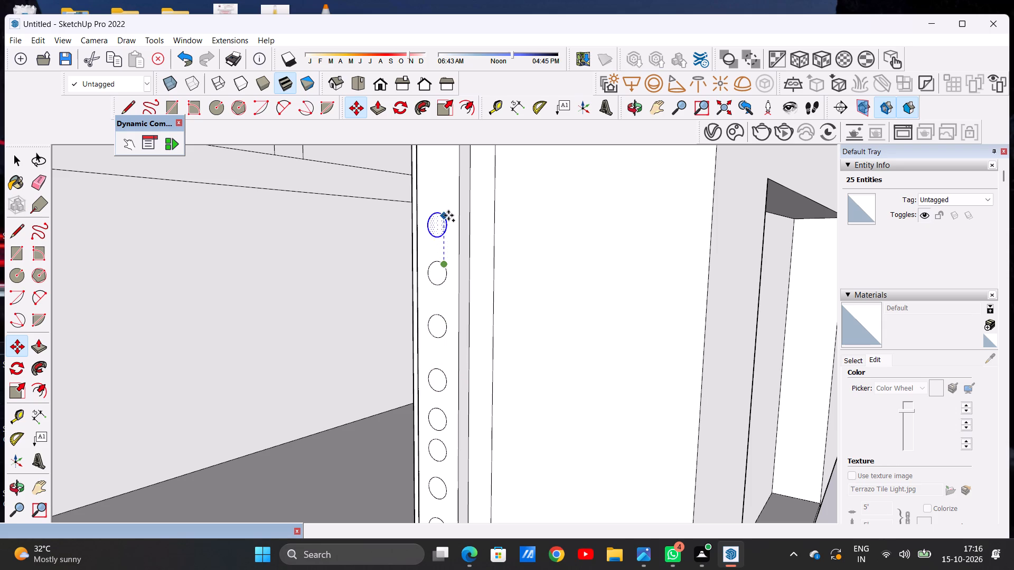
left_click(446, 204)
Extend the column of circles up the post face with two more copies at similar spacing.
scroll(438, 351, "down", 16)
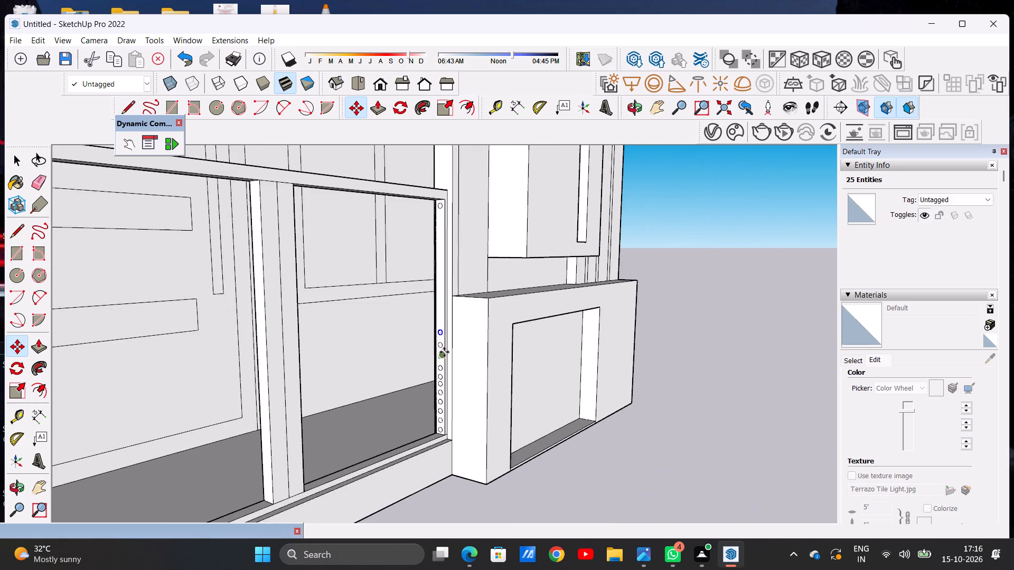
scroll(444, 338, "up", 5)
scroll(444, 338, "down", 1)
scroll(444, 338, "up", 12)
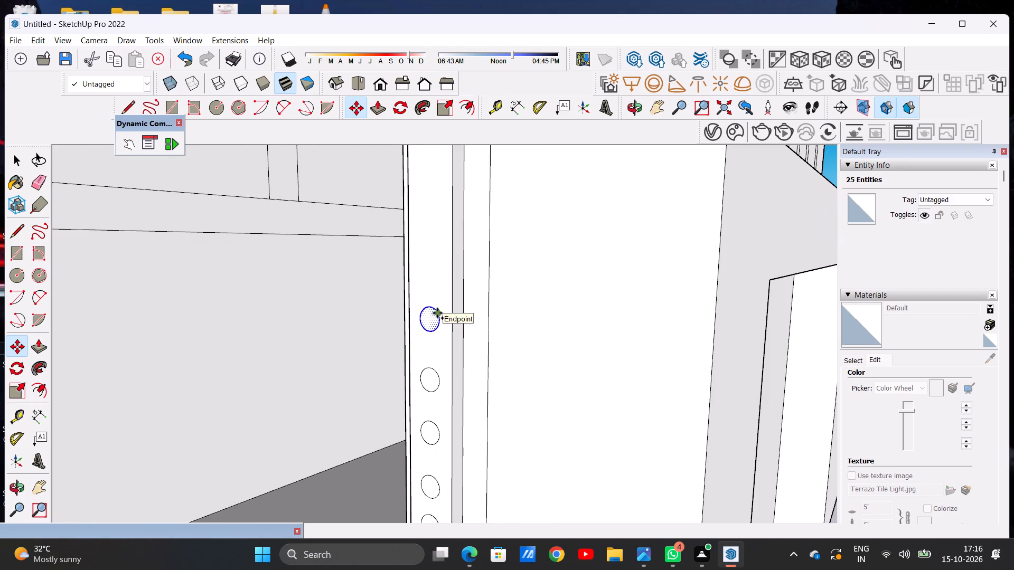
left_click(437, 313)
left_click(440, 259)
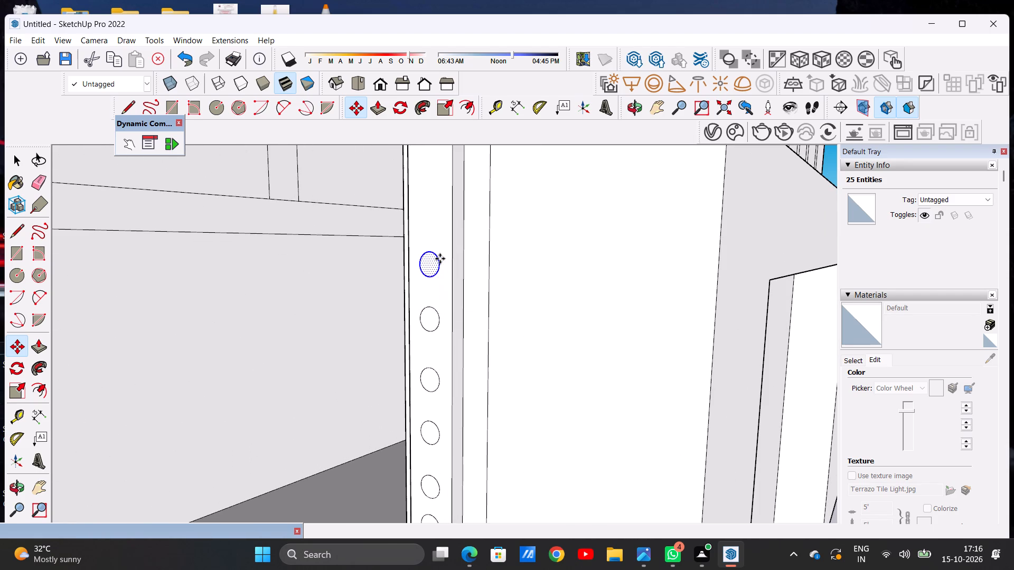
left_click(440, 259)
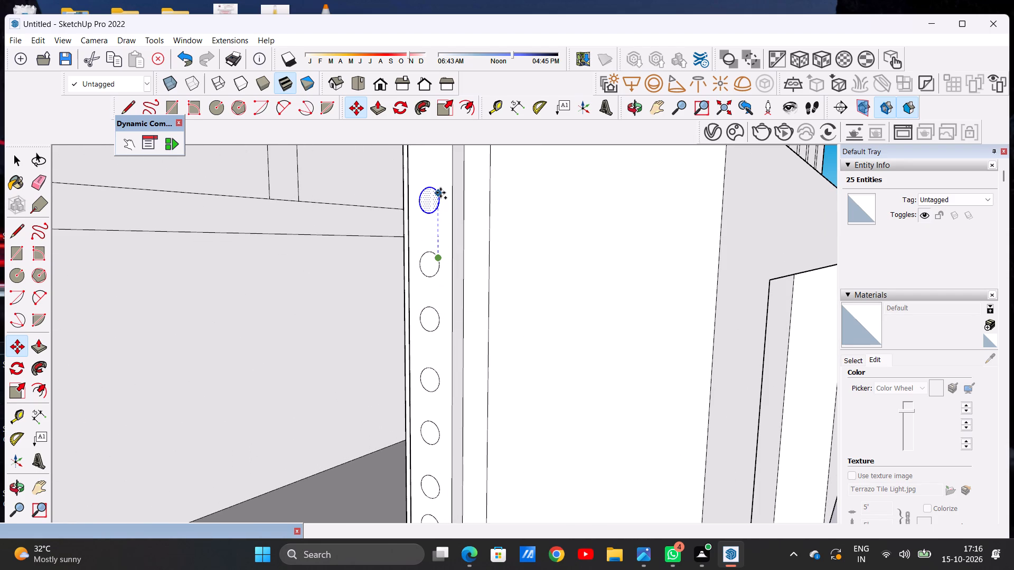
left_click(442, 196)
Add two further circle copies straight above the newest one, continuing the column up the post's inner face.
scroll(417, 286, "down", 8)
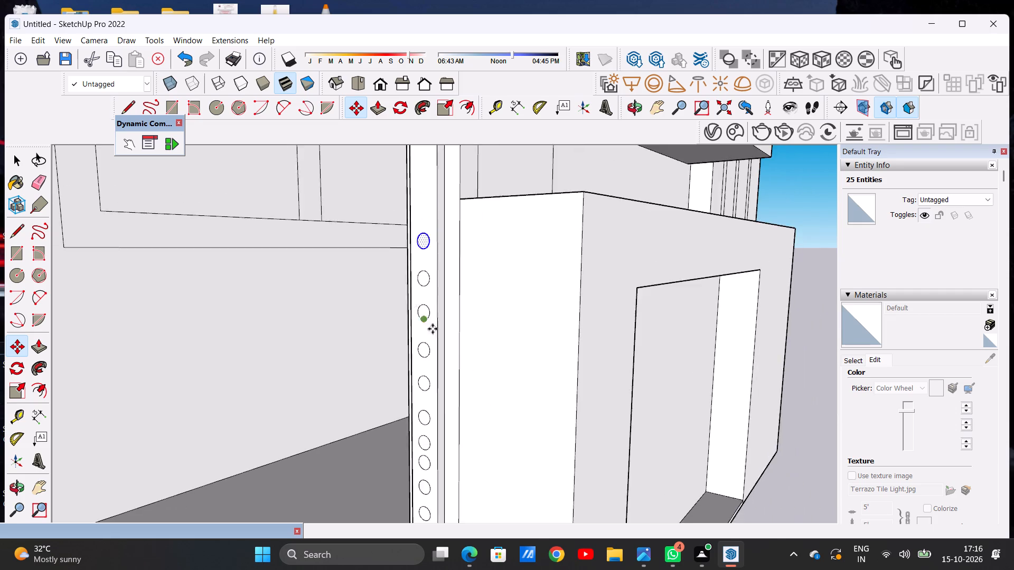
scroll(433, 329, "down", 14)
scroll(434, 311, "up", 17)
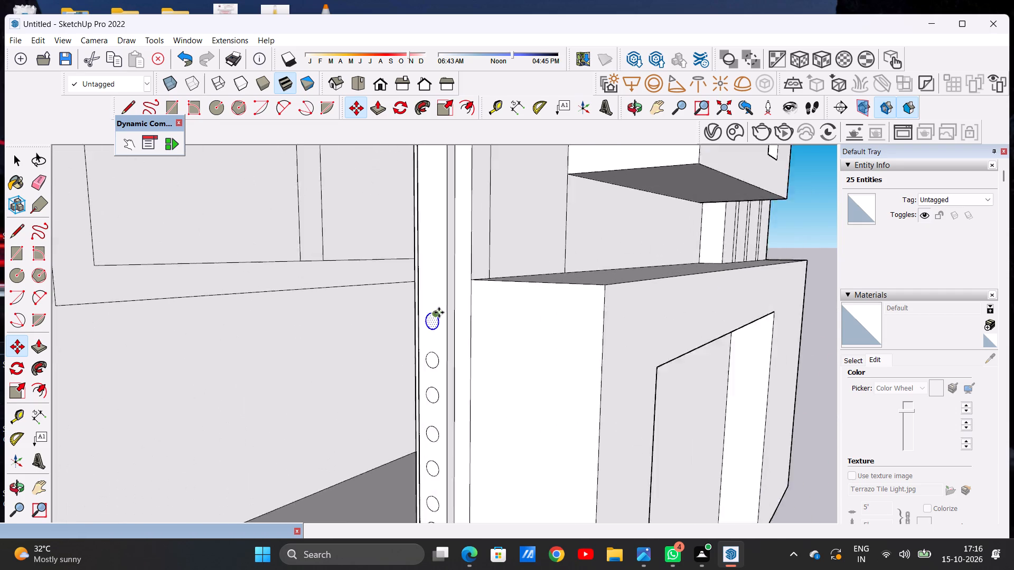
scroll(439, 312, "up", 8)
left_click(436, 330)
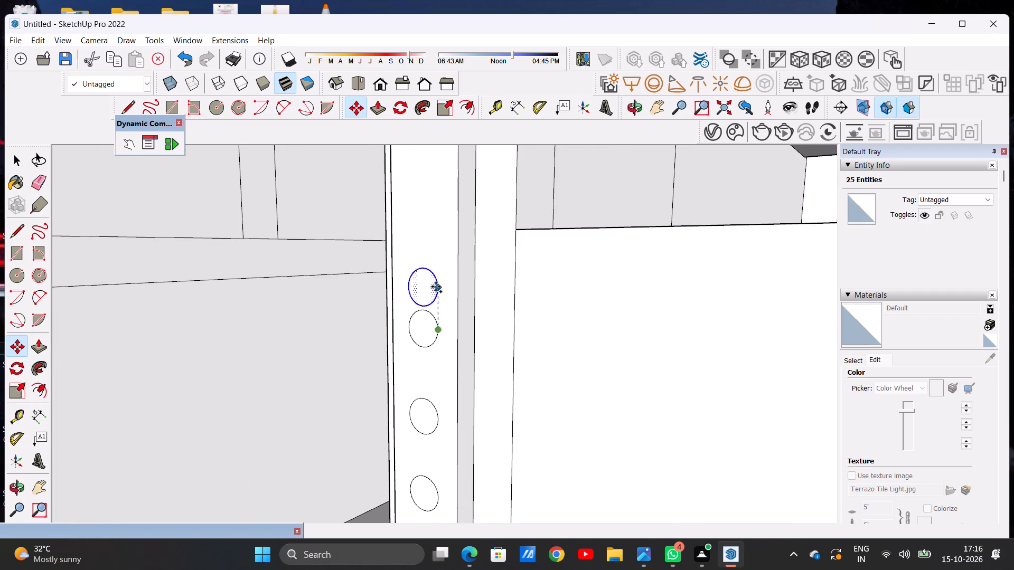
left_click(437, 240)
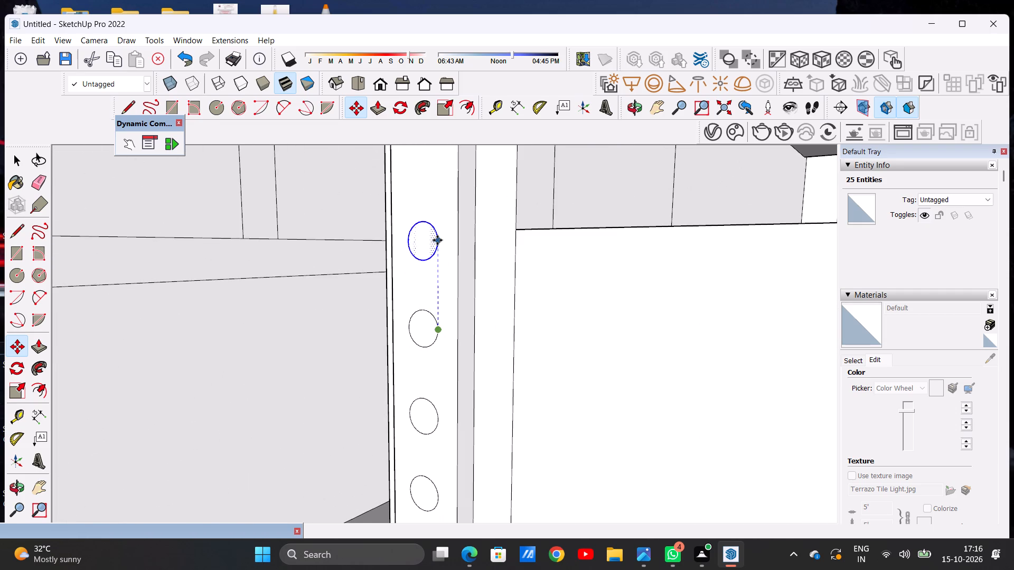
scroll(414, 319, "down", 14)
scroll(423, 314, "up", 20)
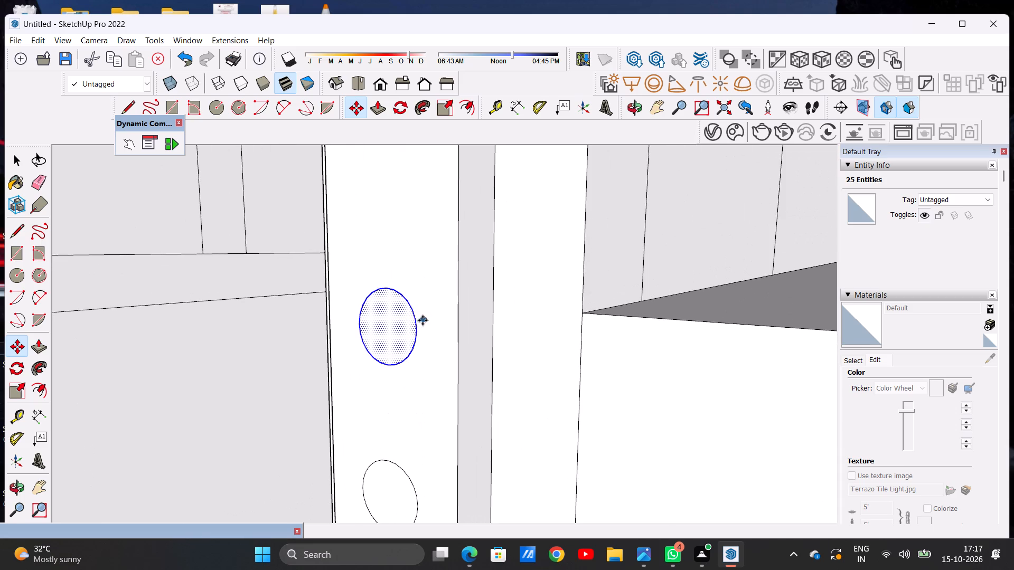
left_click(416, 329)
scroll(417, 279, "down", 6)
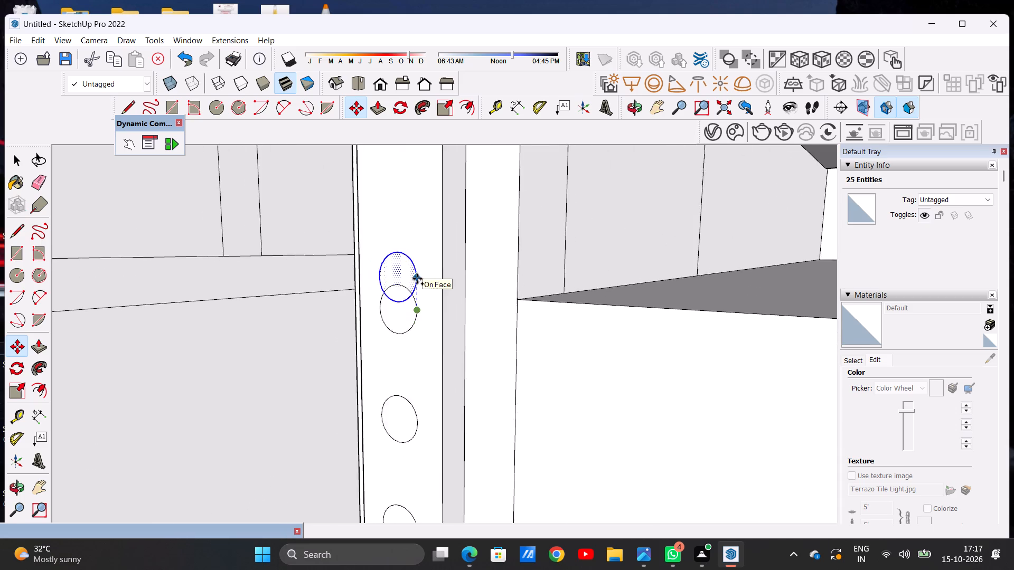
scroll(417, 279, "down", 11)
scroll(418, 242, "up", 5)
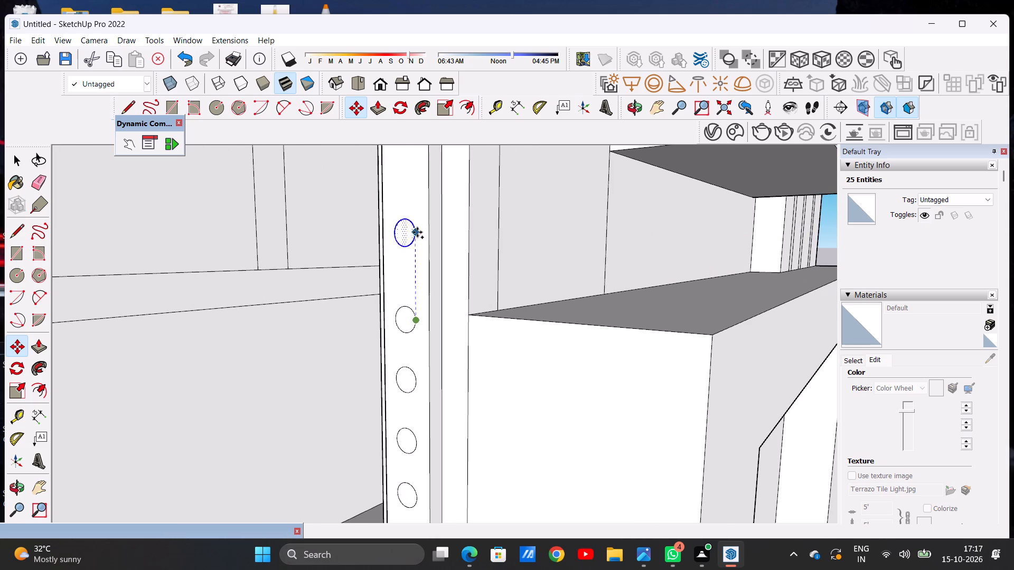
left_click(417, 230)
Move the newest circle slightly down the post face to even out its spacing from the circle below.
scroll(416, 347, "down", 19)
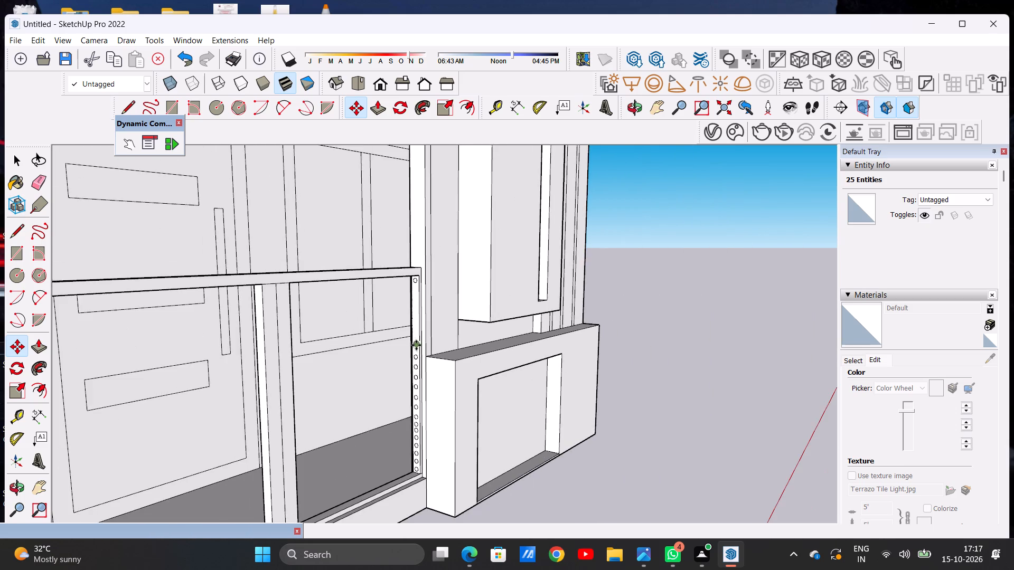
scroll(415, 342, "up", 4)
scroll(415, 340, "down", 1)
scroll(415, 340, "up", 16)
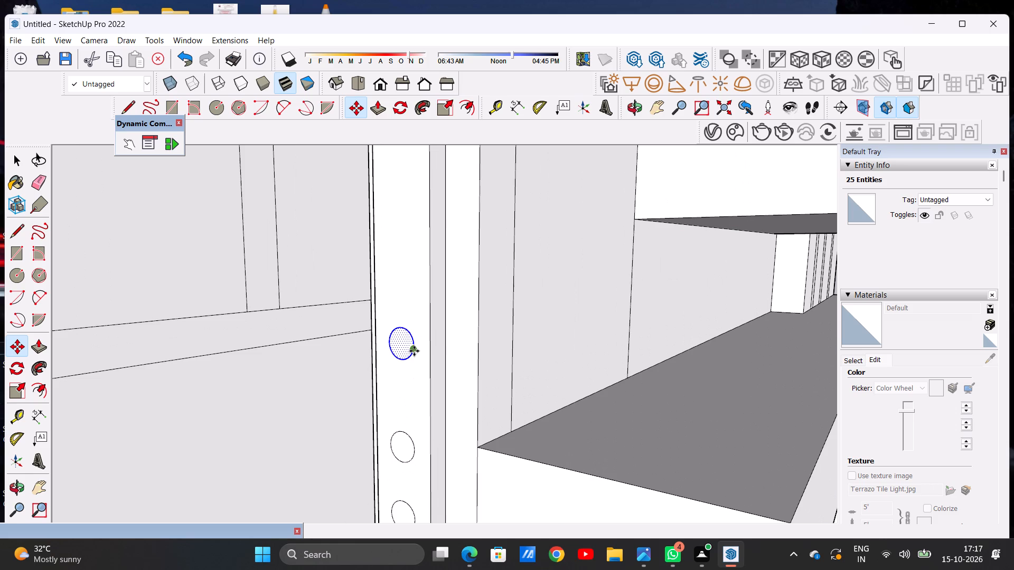
left_click(414, 351)
left_click(415, 366)
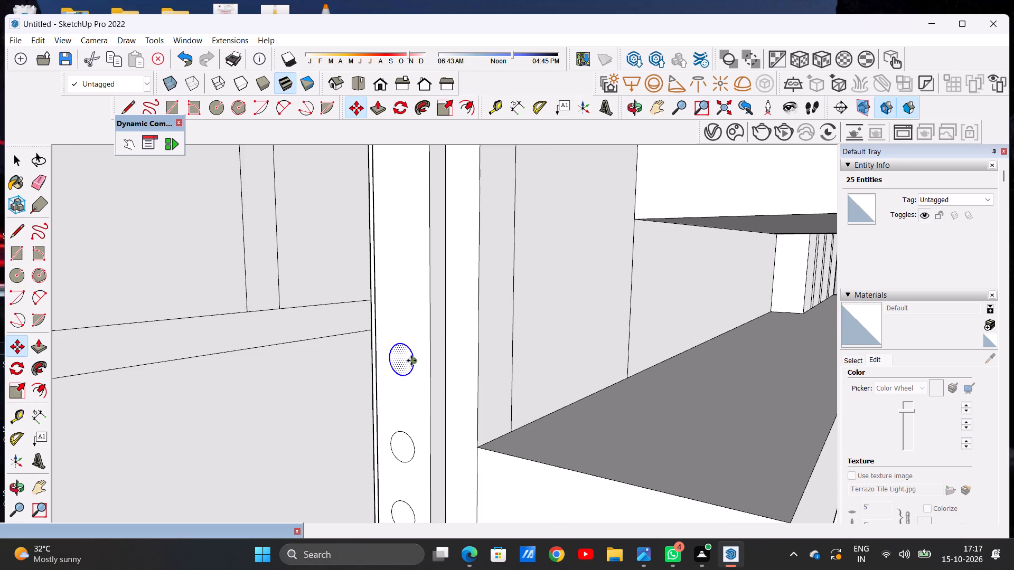
Copy the adjusted circle upward three times in succession, keeping the column aligned vertically and roughly evenly spaced.
left_click(411, 360)
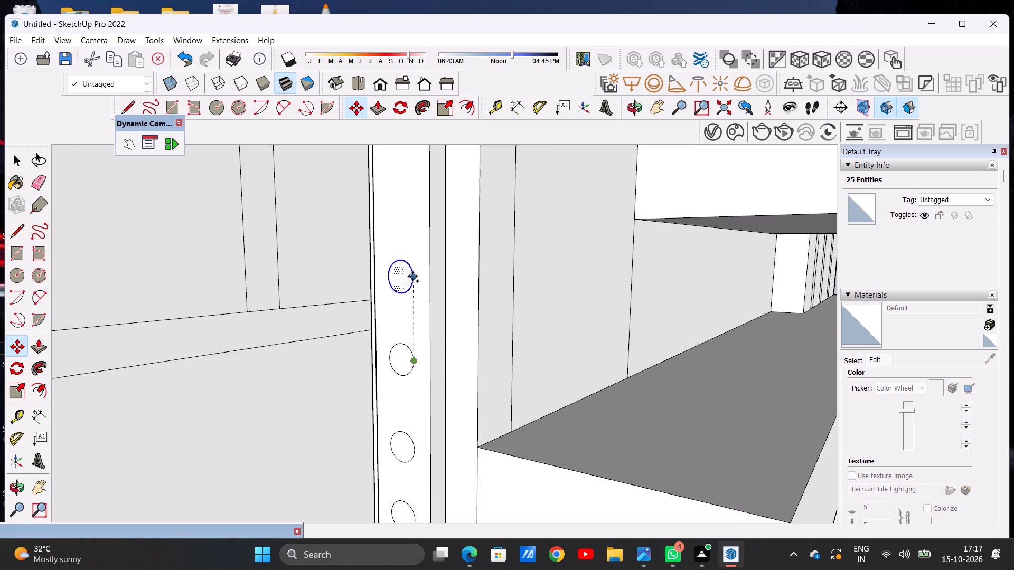
left_click(412, 286)
scroll(412, 338, "down", 8)
scroll(413, 349, "up", 1)
scroll(414, 358, "down", 10)
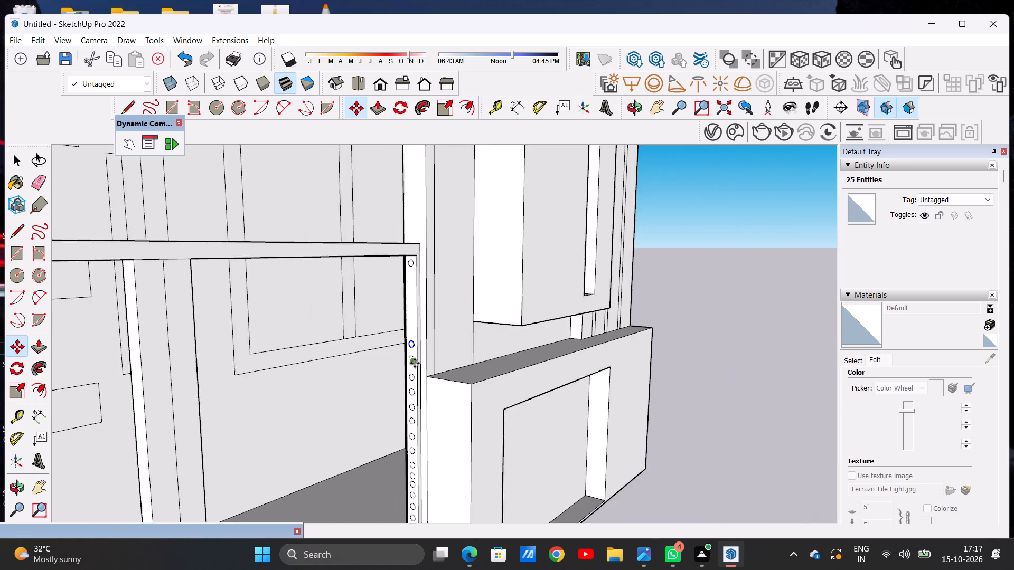
scroll(415, 363, "down", 1)
scroll(416, 341, "up", 20)
left_click(412, 351)
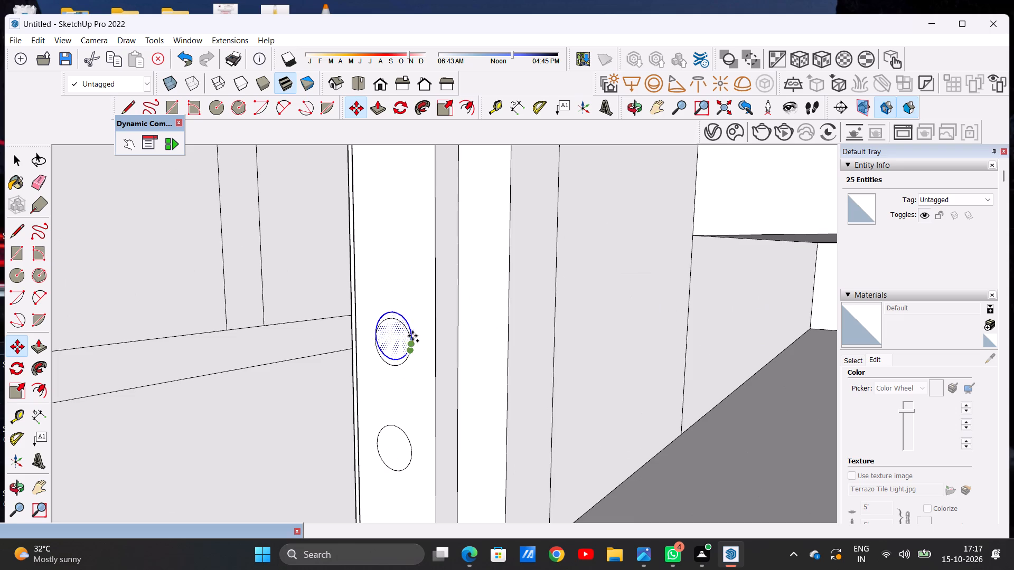
left_click(409, 228)
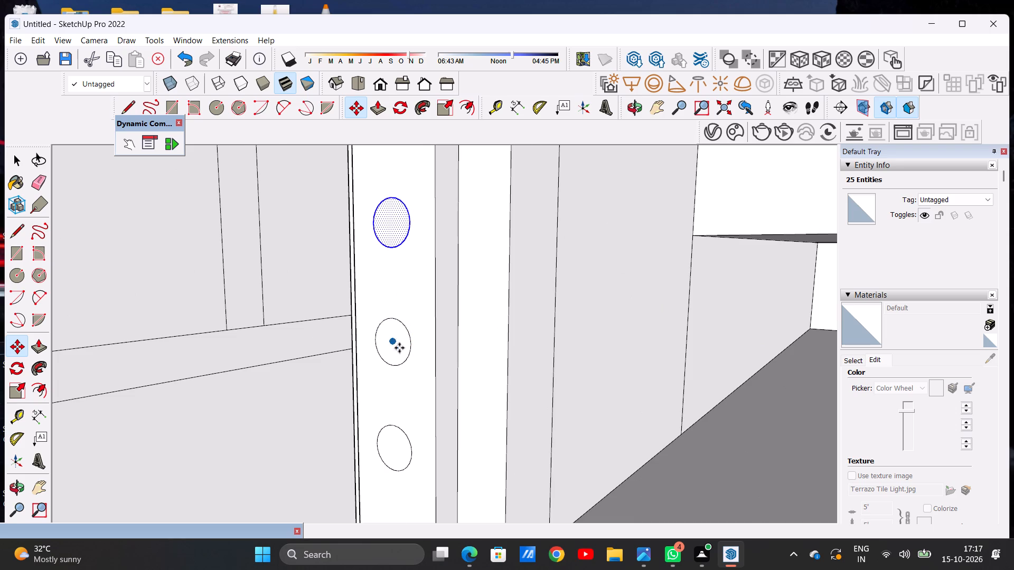
scroll(399, 366, "down", 16)
scroll(407, 372, "up", 11)
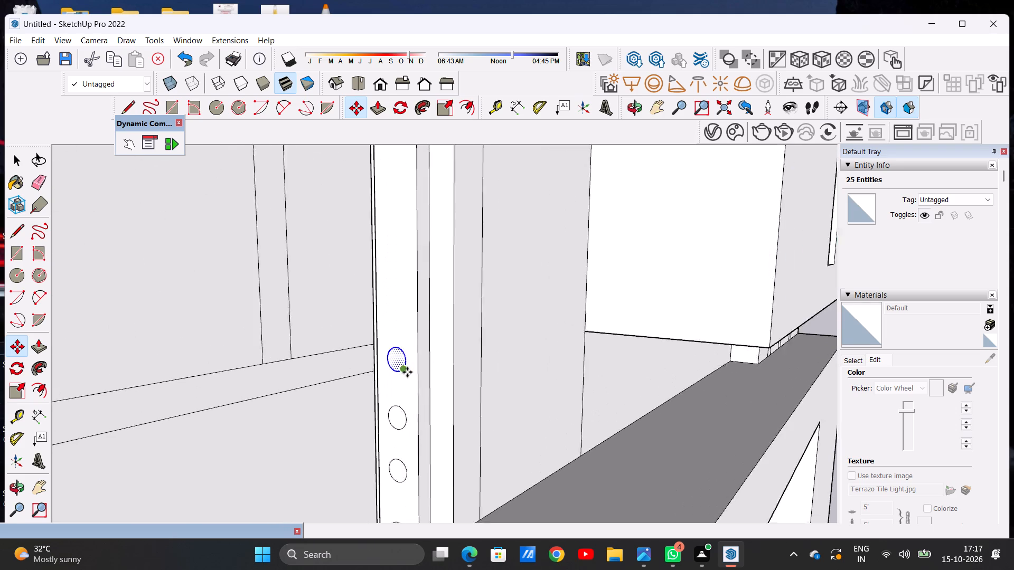
scroll(407, 372, "up", 1)
left_click(406, 360)
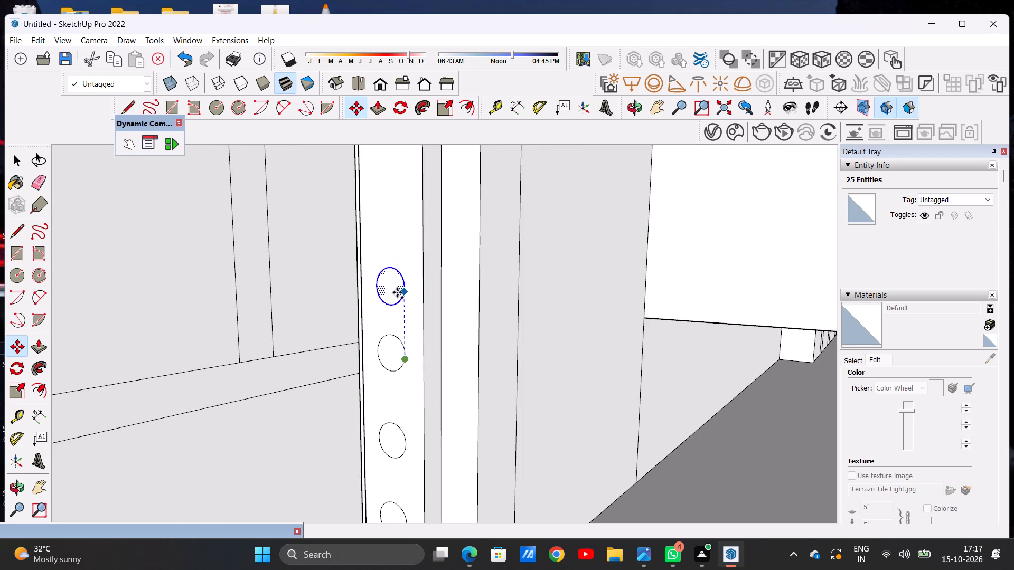
left_click(397, 292)
Copy the newest circle upward once more, lowering the copy slightly to match the spacing of the circles beneath.
scroll(397, 294, "down", 17)
scroll(399, 327, "up", 1)
scroll(399, 327, "down", 1)
scroll(399, 327, "up", 1)
scroll(399, 327, "down", 1)
scroll(399, 327, "up", 1)
scroll(399, 327, "down", 1)
scroll(399, 327, "up", 5)
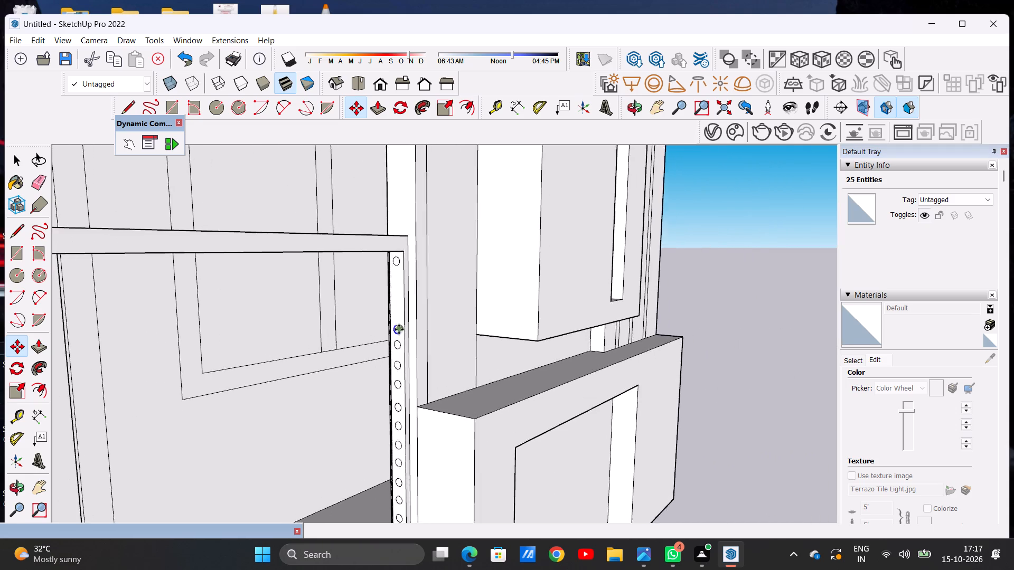
scroll(399, 329, "up", 13)
left_click(405, 326)
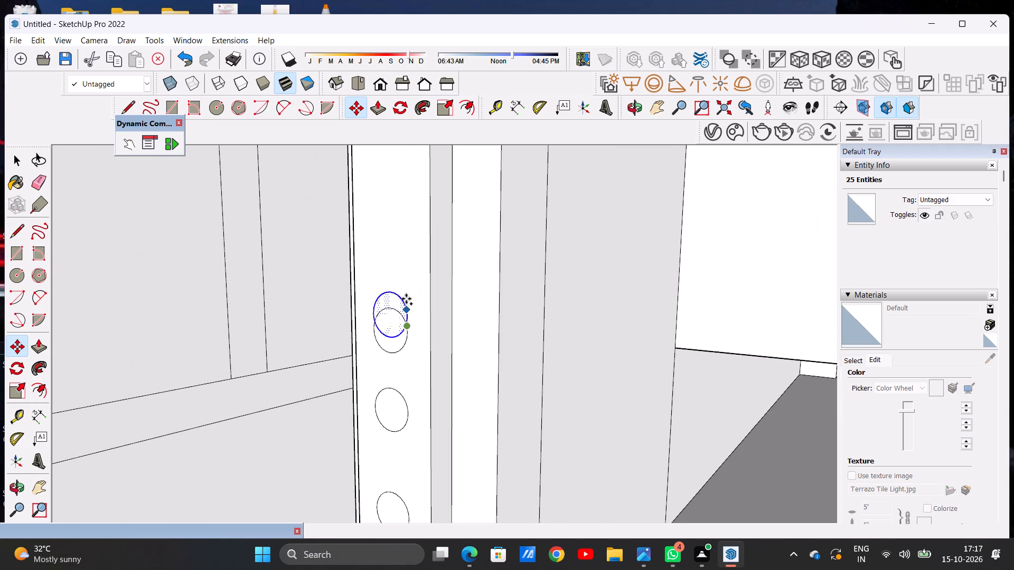
left_click(411, 216)
scroll(401, 400, "down", 13)
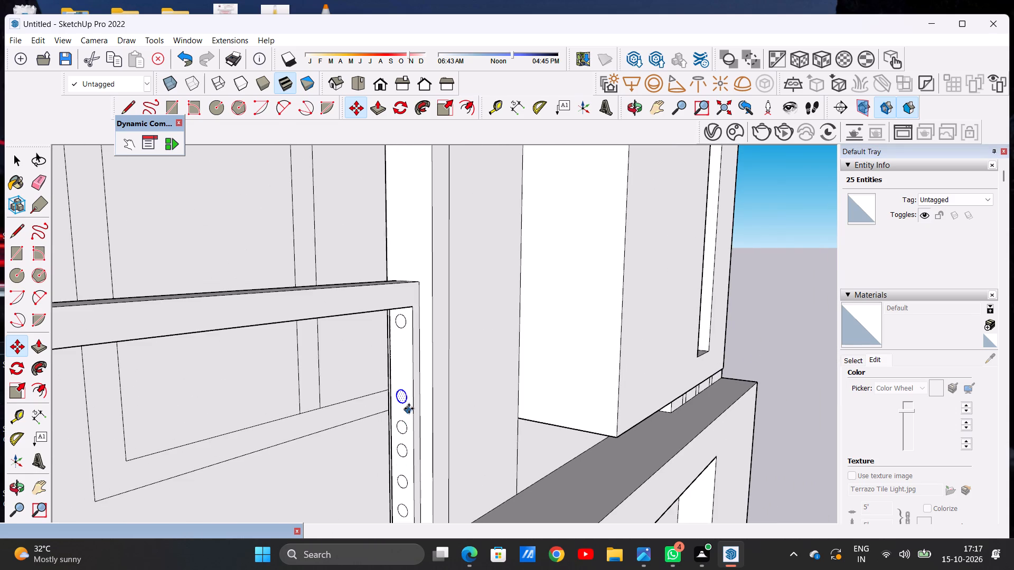
scroll(409, 404, "up", 11)
left_click(401, 393)
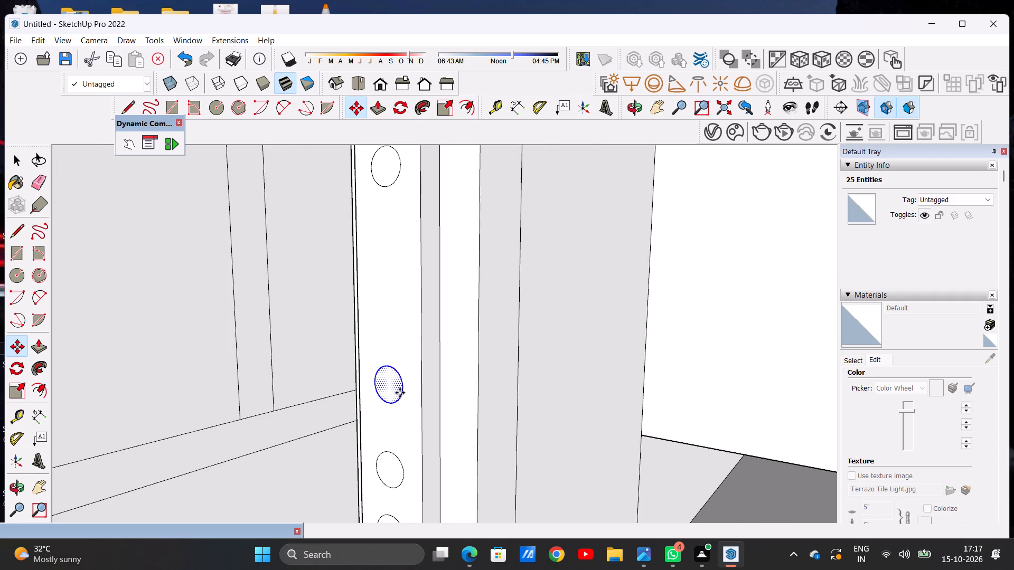
left_click(399, 403)
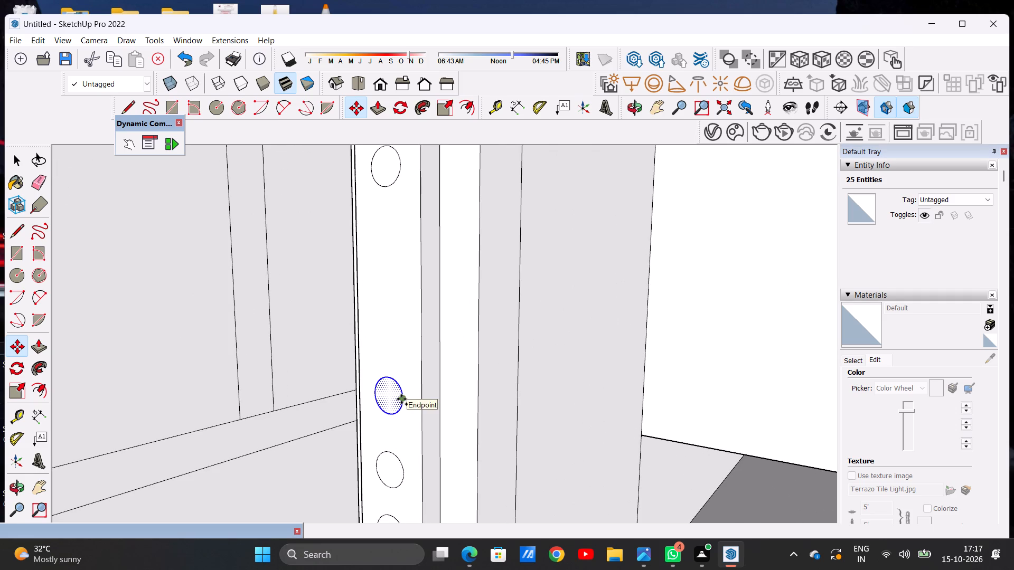
Fill the remaining gap below the post's original top circle with two more evenly spaced circle copies.
left_click(401, 399)
left_click(408, 317)
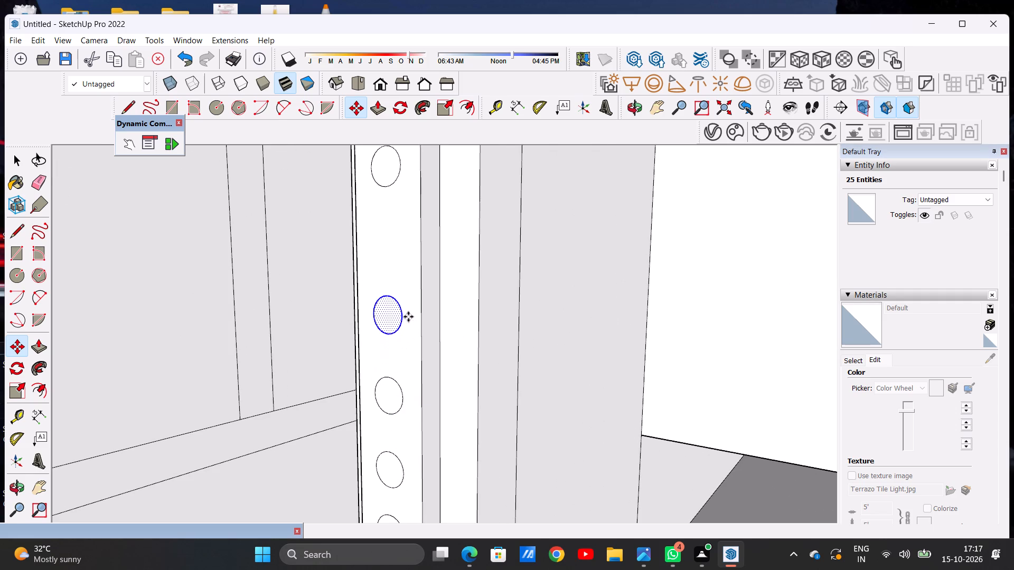
left_click(401, 319)
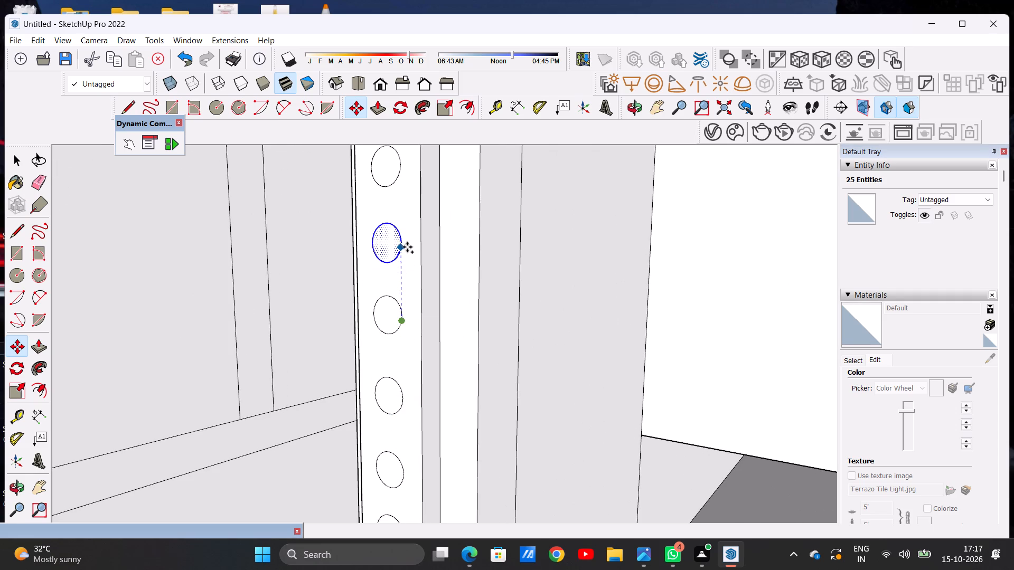
left_click(407, 247)
scroll(414, 261, "down", 20)
scroll(414, 261, "down", 3)
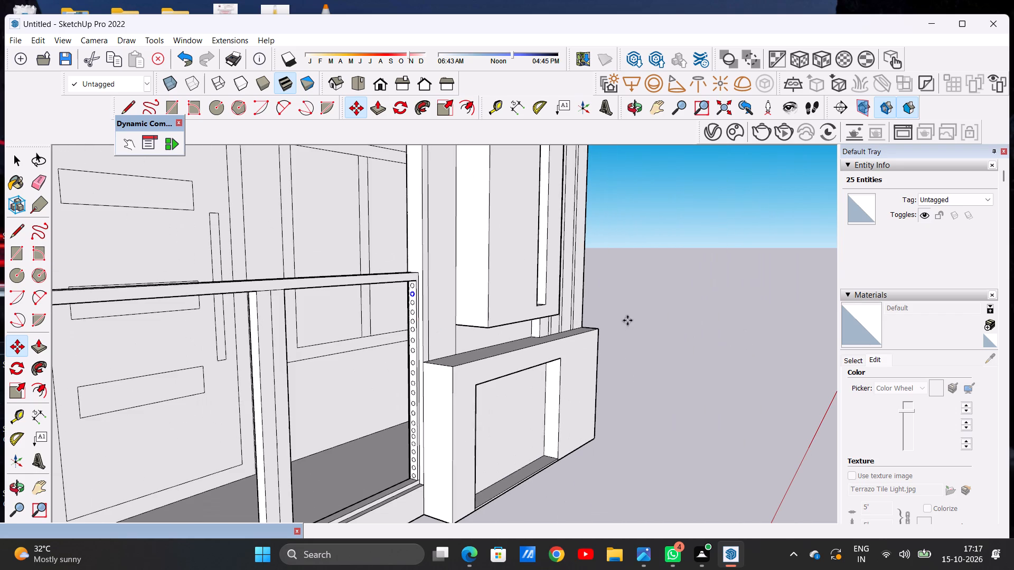
left_click(672, 315)
key("space")
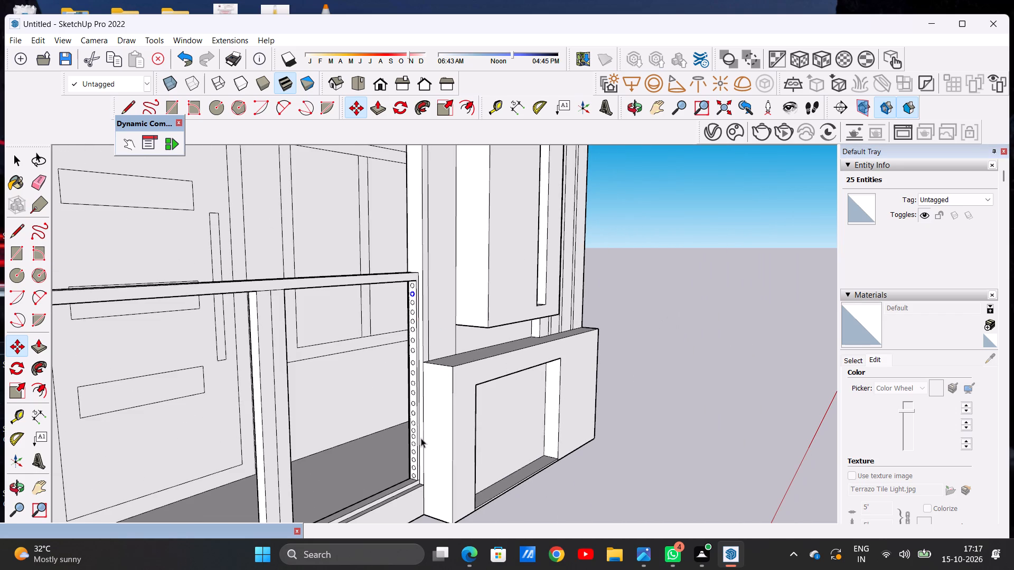
Examine the full column of circles on the railing's end post from different angles and close up.
scroll(420, 439, "up", 6)
scroll(412, 449, "down", 14)
scroll(416, 434, "up", 2)
middle_click_drag(398, 432, 380, 432)
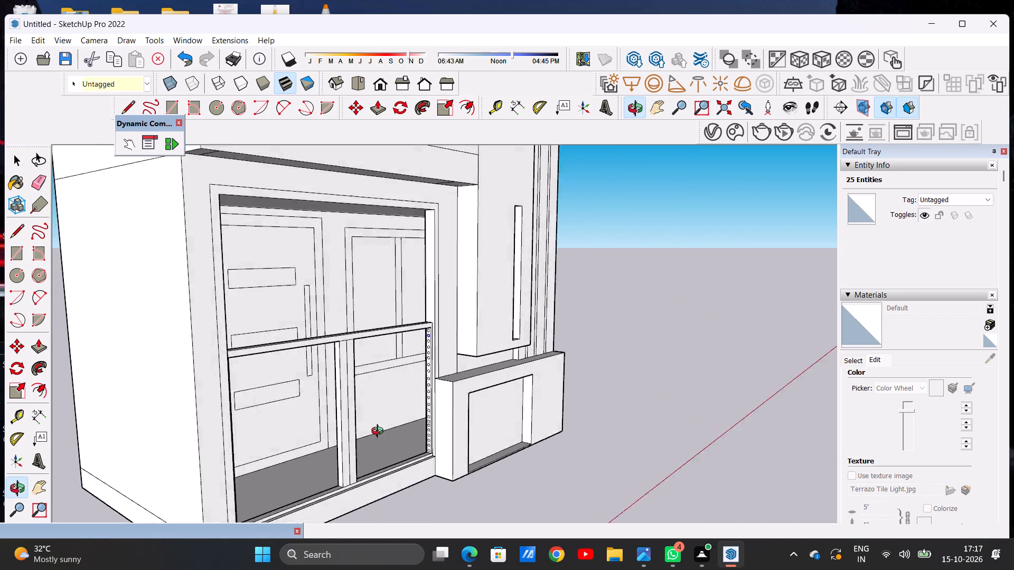
middle_click_drag(380, 432, 135, 427)
middle_click_drag(286, 373, 482, 381)
scroll(455, 355, "up", 10)
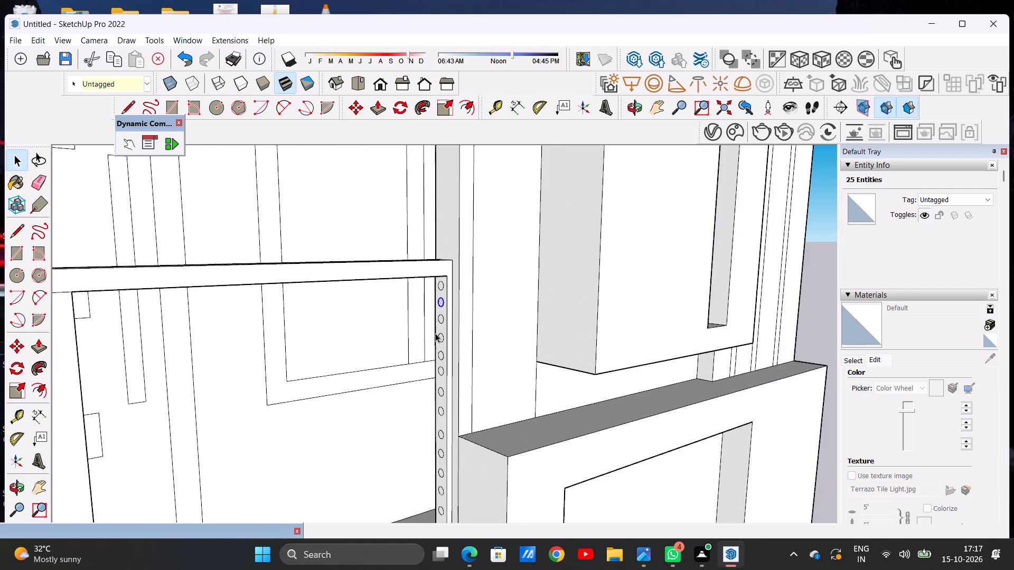
Copy the second circle from the top of the end post's column onto the inner face of the opposite end post.
scroll(435, 333, "up", 7)
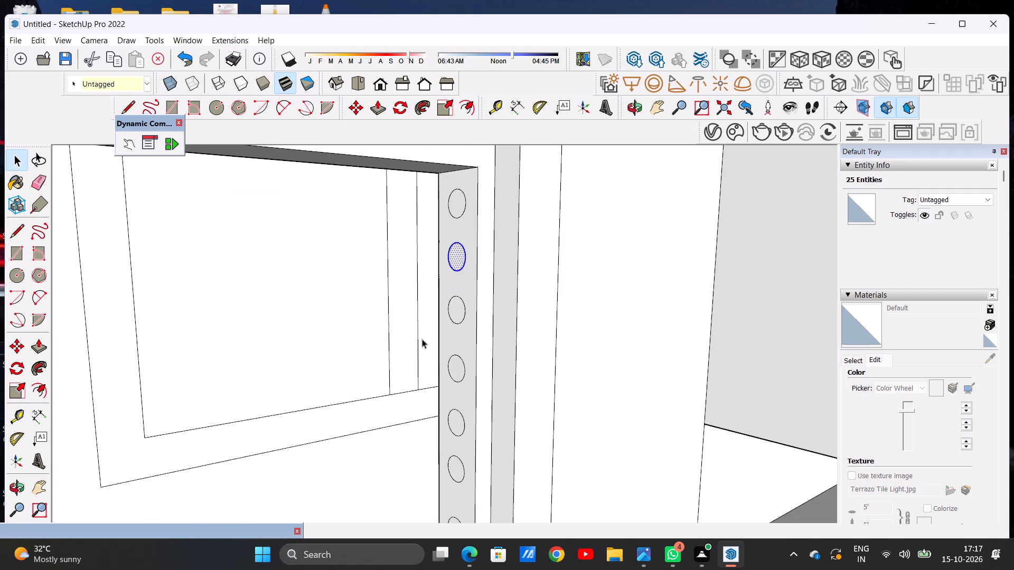
key("m")
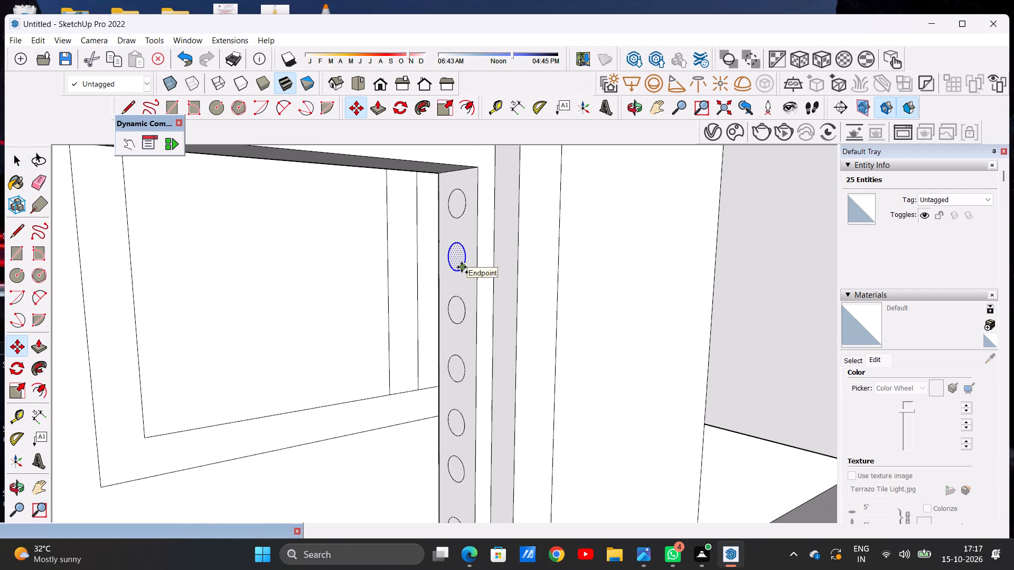
left_click(462, 267)
scroll(335, 301, "down", 14)
scroll(212, 322, "down", 3)
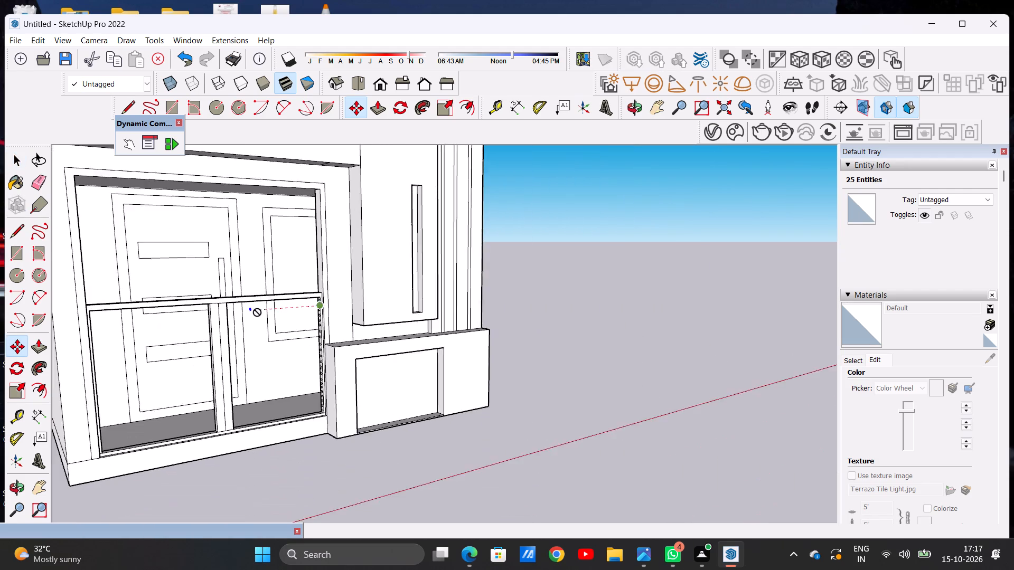
scroll(257, 312, "down", 4)
middle_click_drag(25, 330, 1, 313)
middle_click_drag(201, 328, 100, 329)
scroll(171, 313, "up", 19)
middle_click_drag(206, 315, 147, 313)
scroll(224, 320, "down", 4)
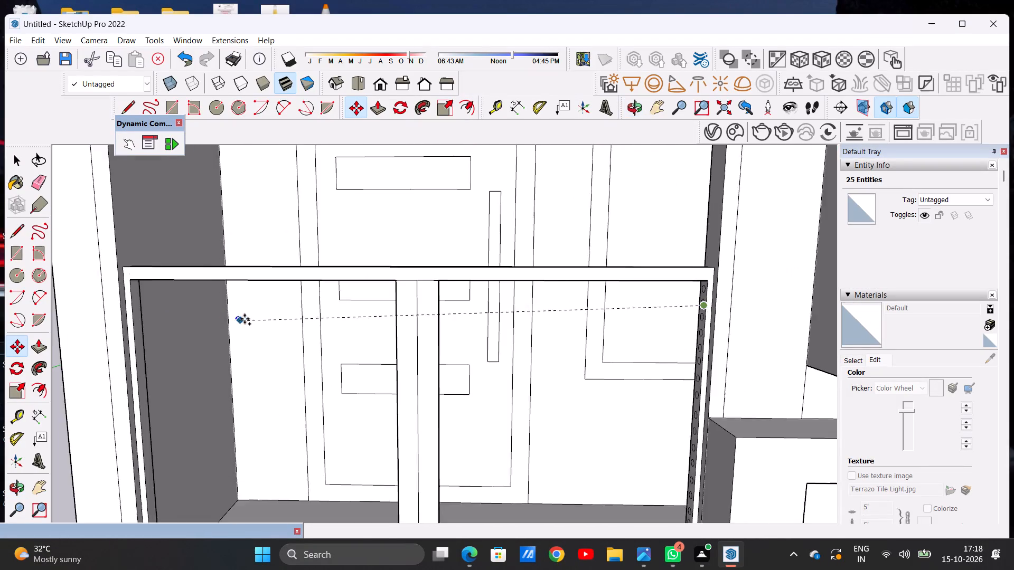
scroll(245, 319, "down", 6)
scroll(187, 313, "up", 16)
scroll(163, 297, "up", 5)
scroll(163, 297, "down", 1)
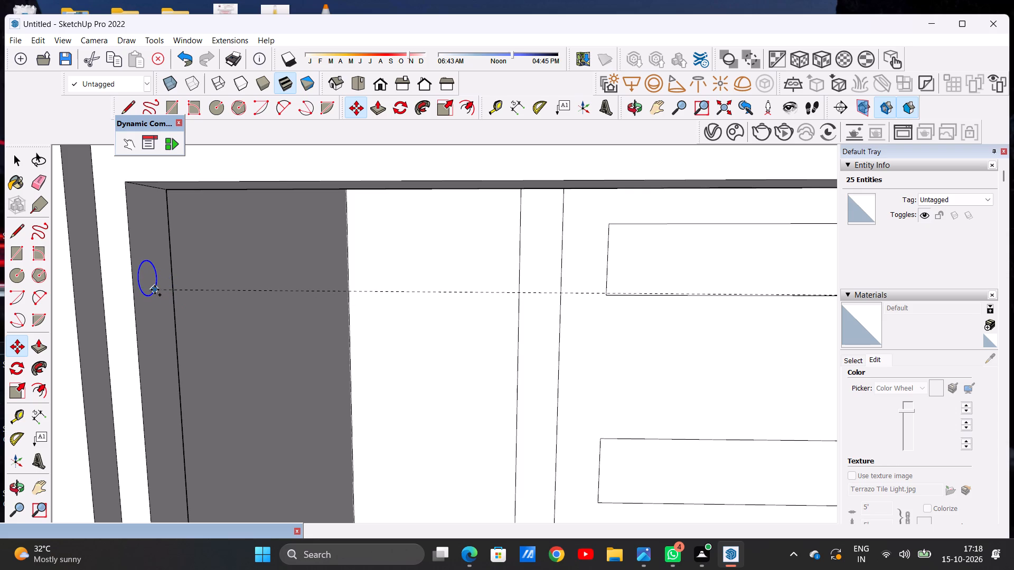
left_click(155, 290)
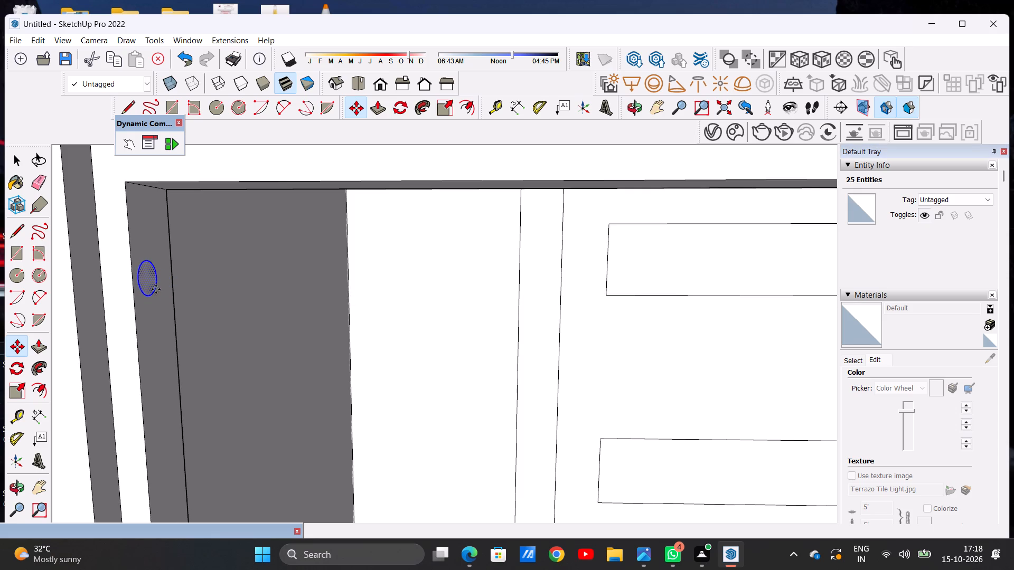
key("space")
Compare the copied circle's placement with the column of circles on the opposite end post.
scroll(176, 307, "down", 7)
middle_click_drag(207, 316, 73, 347)
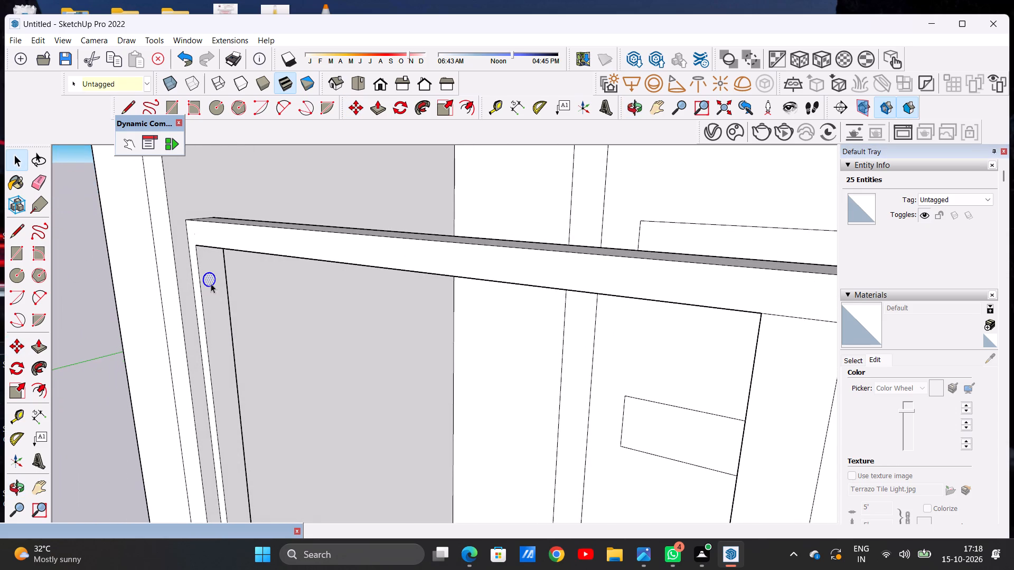
scroll(237, 265, "up", 7)
scroll(184, 303, "down", 8)
scroll(184, 303, "up", 1)
scroll(188, 301, "down", 20)
middle_click_drag(312, 346, 528, 344)
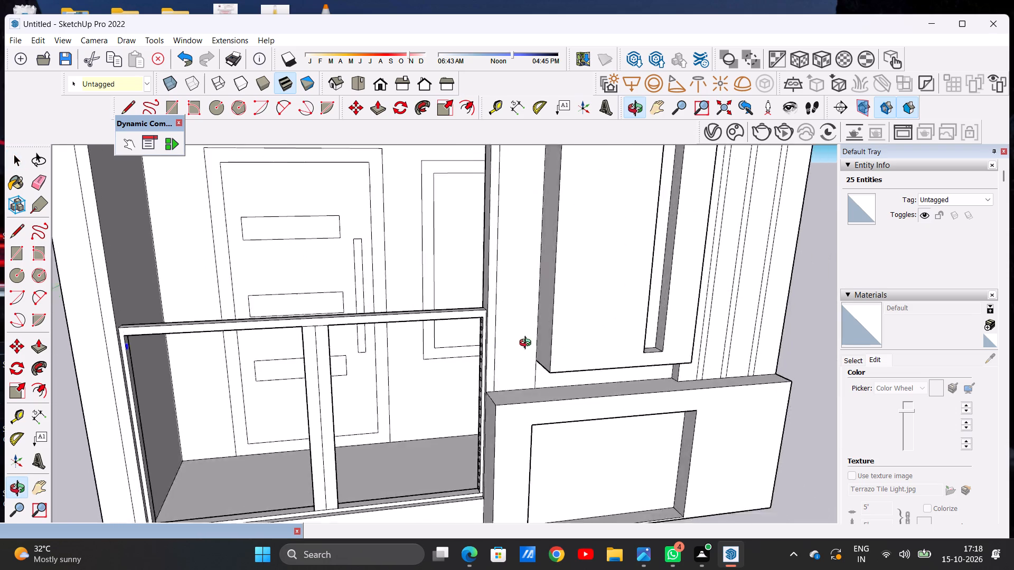
middle_click_drag(528, 344, 651, 323)
scroll(523, 321, "up", 5)
scroll(472, 307, "up", 2)
scroll(472, 307, "down", 1)
scroll(472, 307, "up", 13)
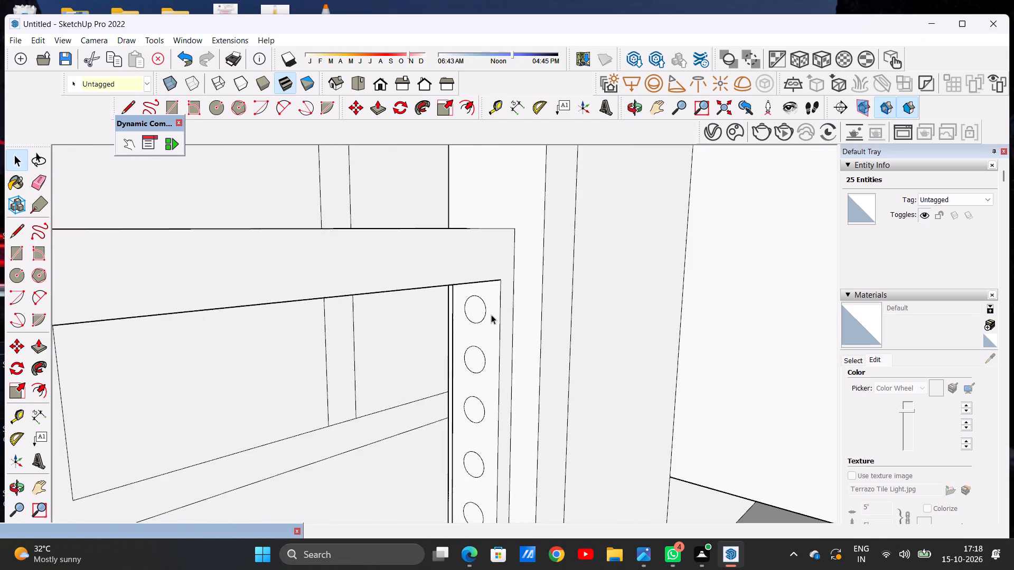
middle_click_drag(502, 315, 463, 328)
scroll(511, 314, "down", 20)
scroll(511, 314, "down", 7)
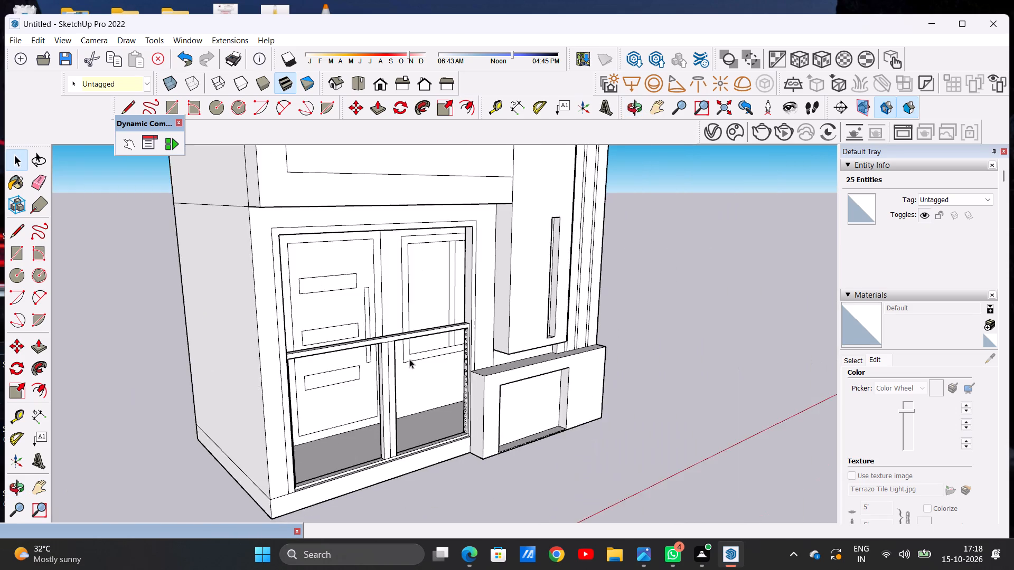
Move the copied circle sideways to centre it across the end post's inner face.
middle_click_drag(383, 365, 158, 343)
scroll(287, 321, "up", 20)
scroll(287, 321, "up", 5)
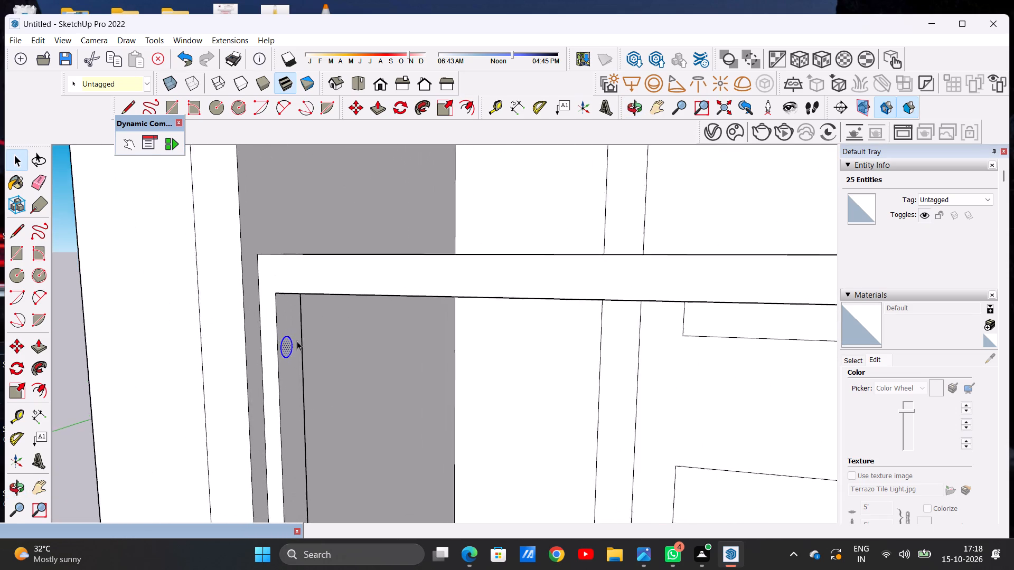
scroll(297, 341, "up", 9)
middle_click_drag(273, 368, 91, 387)
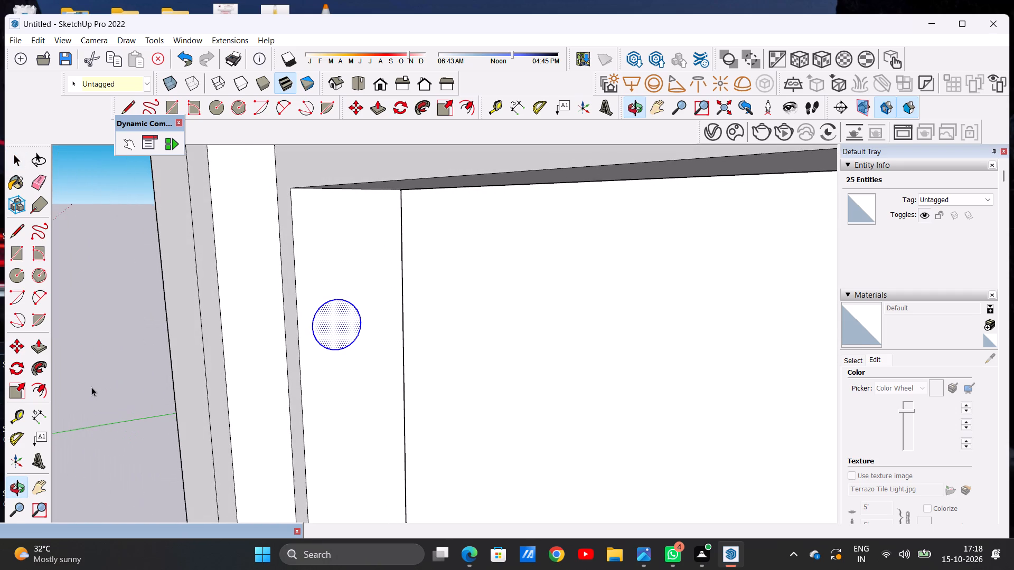
key("m")
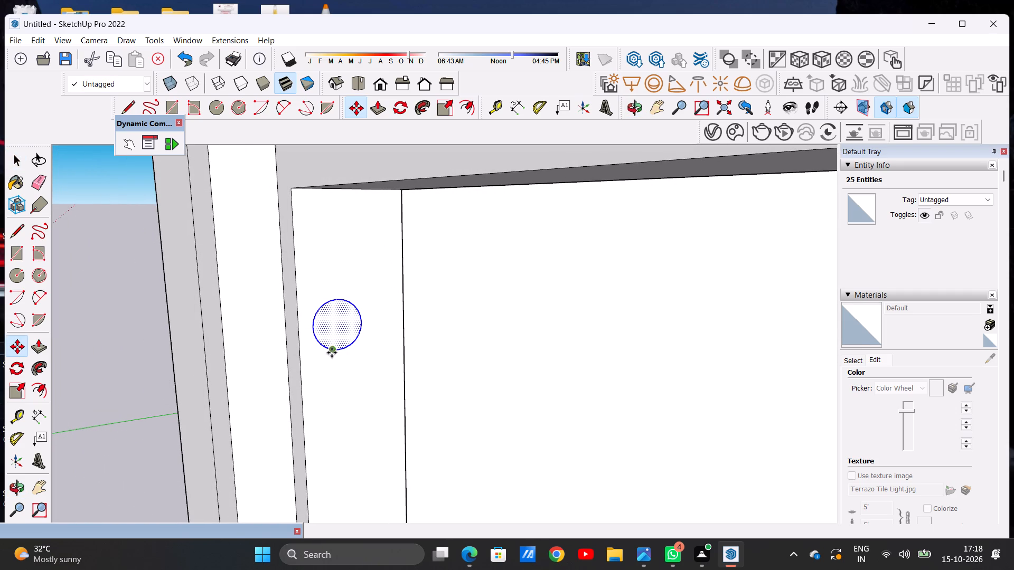
left_click(332, 353)
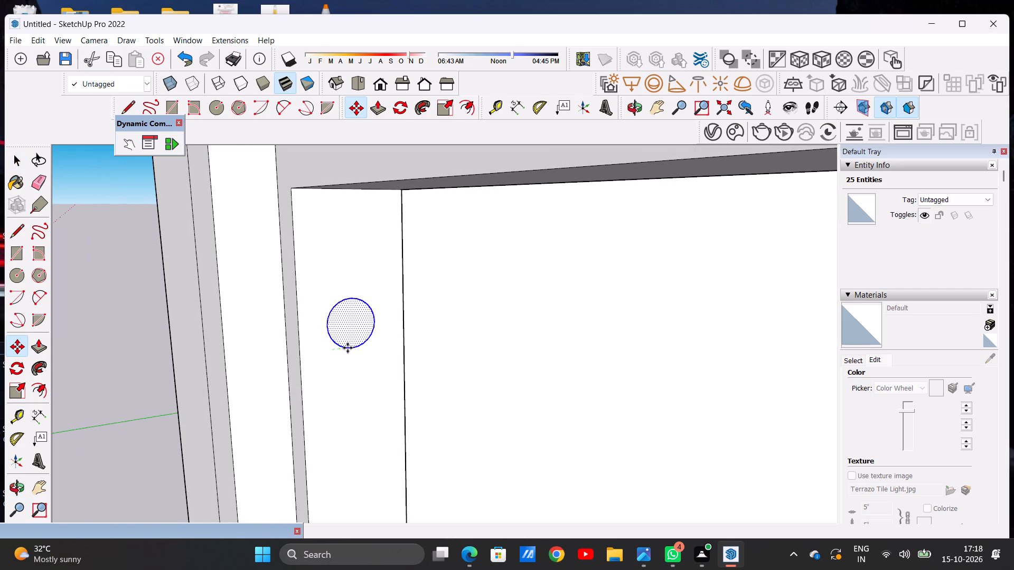
left_click(348, 348)
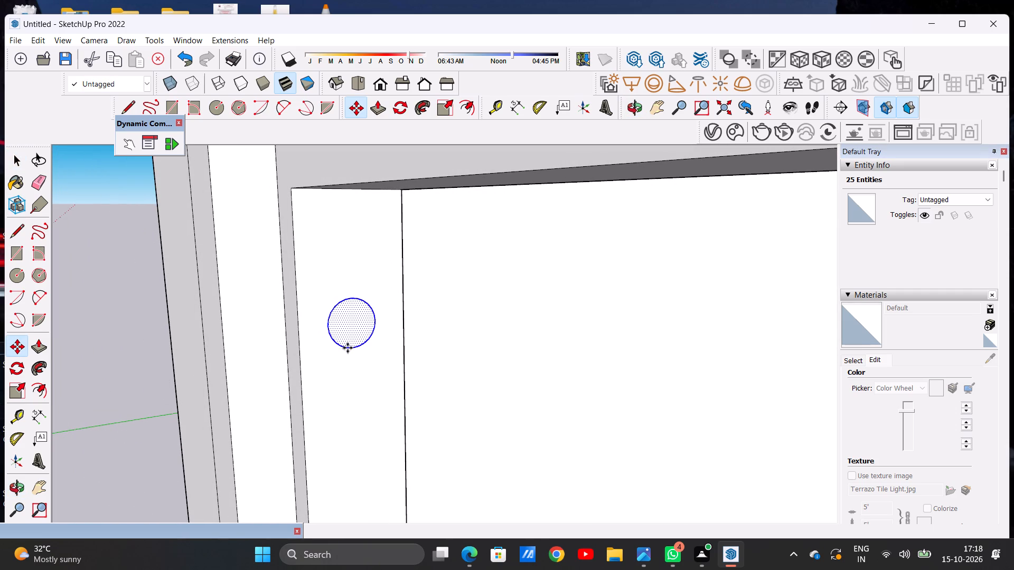
key("space")
left_click(119, 262)
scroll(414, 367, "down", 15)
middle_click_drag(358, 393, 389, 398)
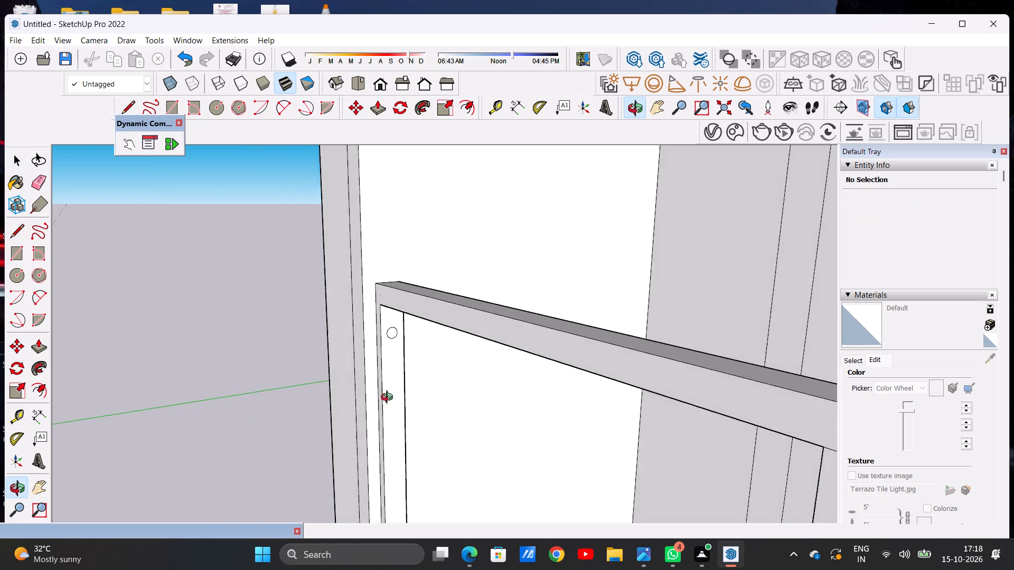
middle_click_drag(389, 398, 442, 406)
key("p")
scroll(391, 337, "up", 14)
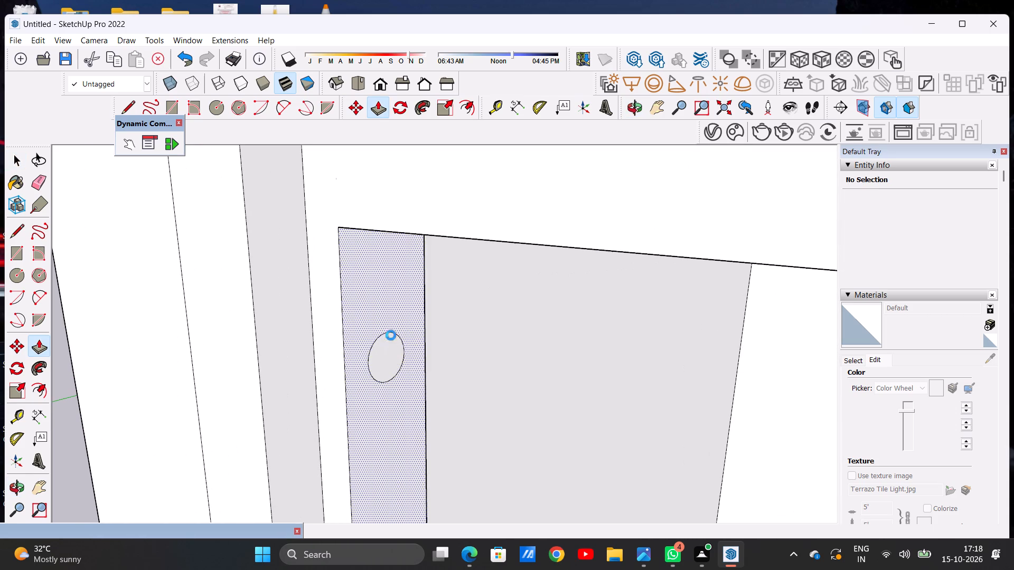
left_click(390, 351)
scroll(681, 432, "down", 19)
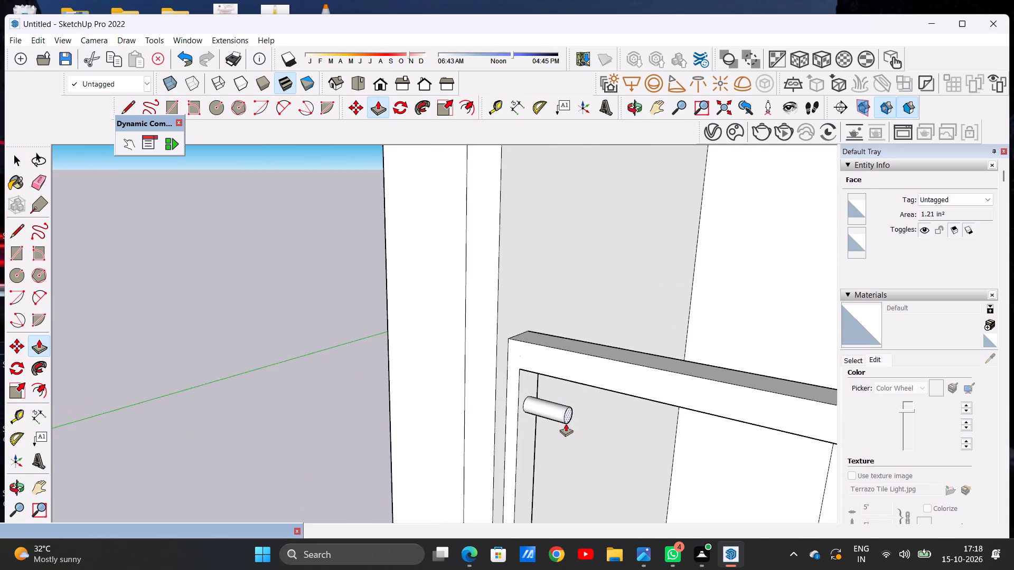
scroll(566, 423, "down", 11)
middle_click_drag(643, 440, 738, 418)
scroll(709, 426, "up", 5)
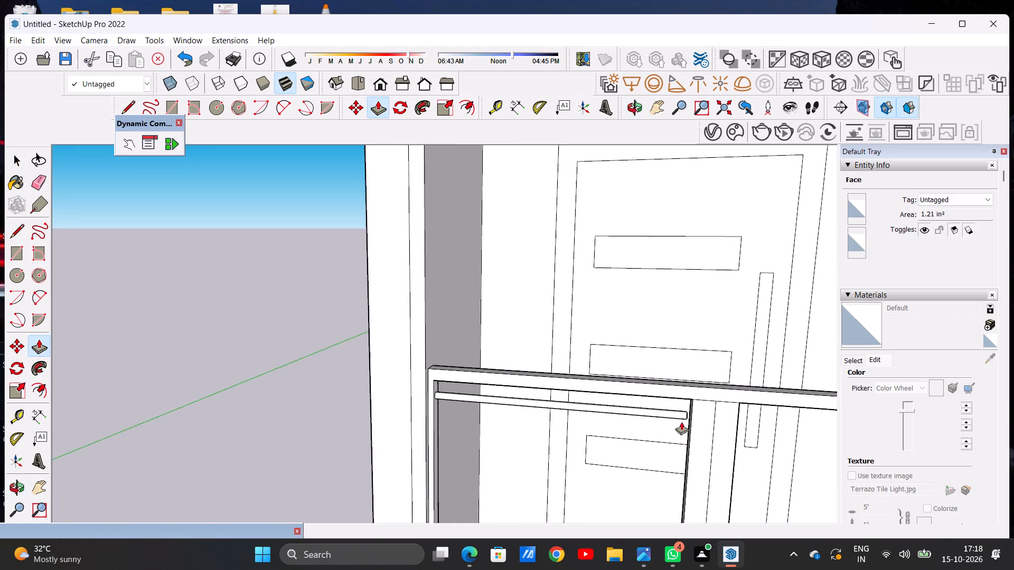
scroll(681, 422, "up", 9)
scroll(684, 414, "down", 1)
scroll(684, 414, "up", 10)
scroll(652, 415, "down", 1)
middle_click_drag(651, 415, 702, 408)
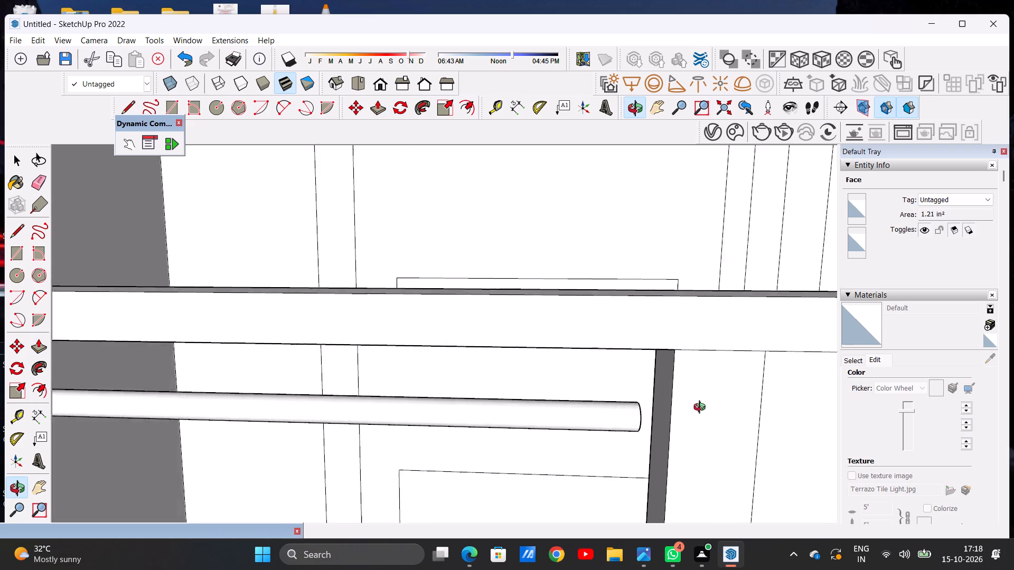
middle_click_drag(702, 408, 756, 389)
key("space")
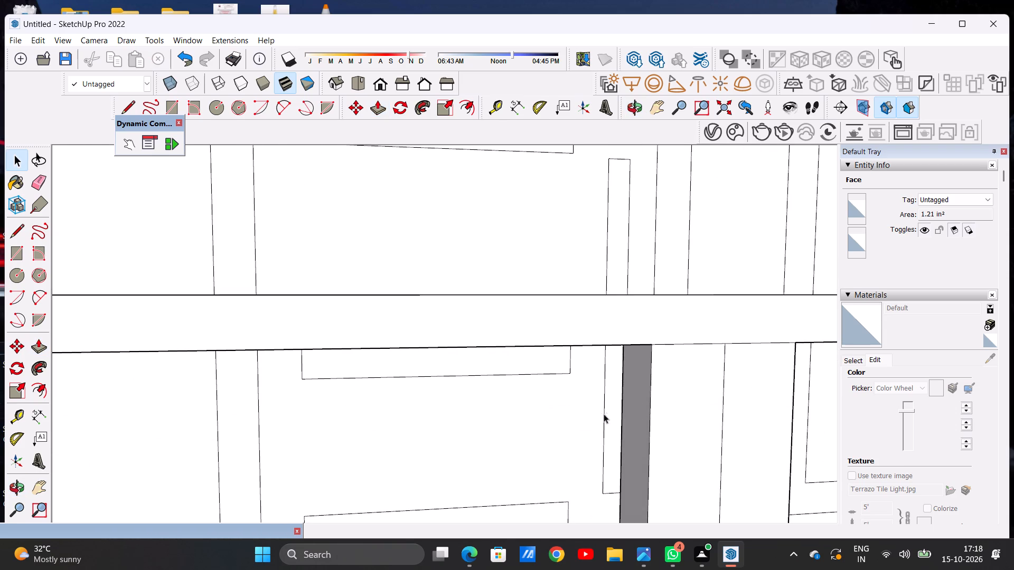
Examine the porch railing as a whole and the end post carrying the single circle.
scroll(589, 415, "down", 16)
middle_click_drag(587, 434, 464, 435)
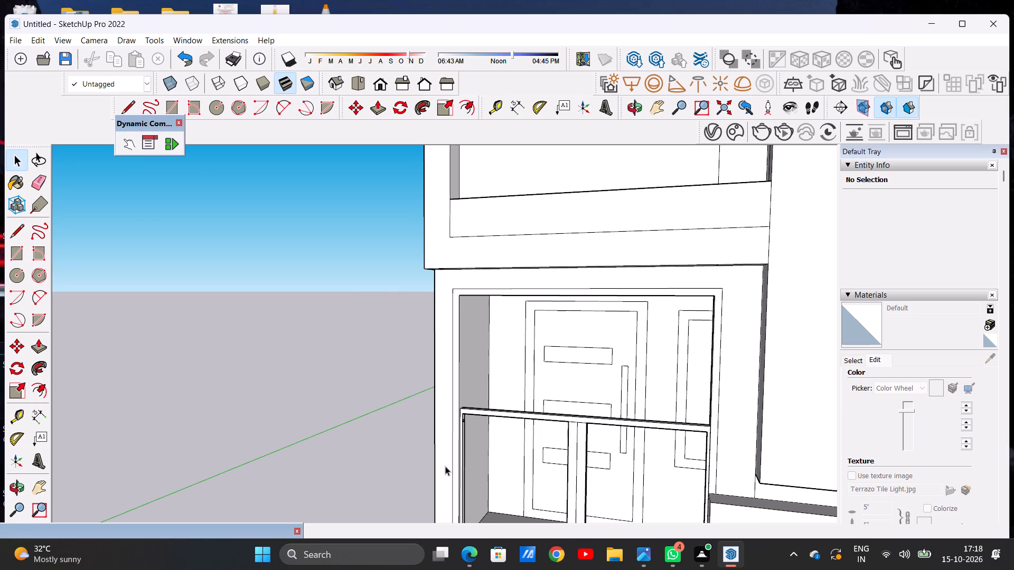
scroll(467, 384, "down", 4)
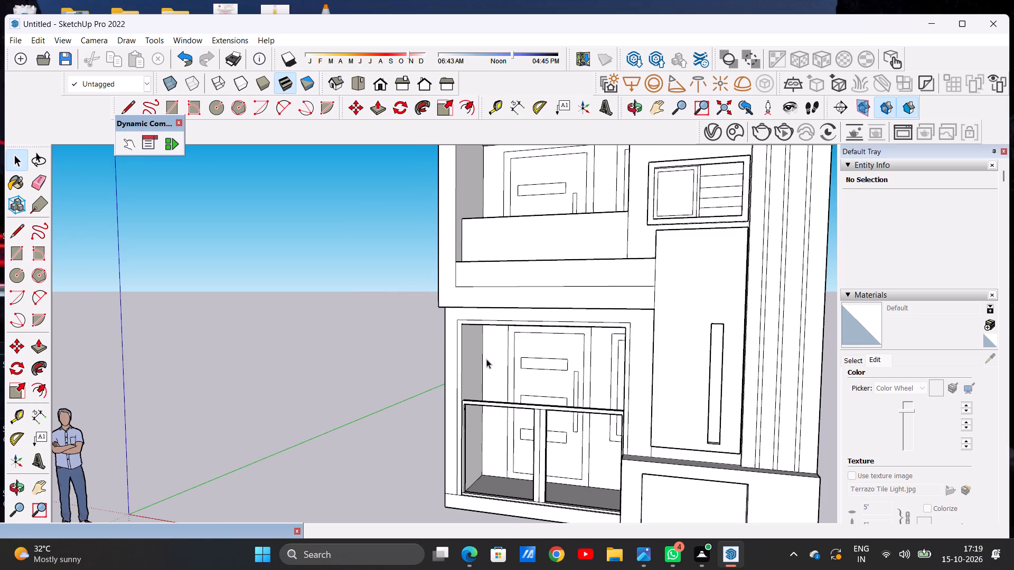
scroll(510, 359, "up", 7)
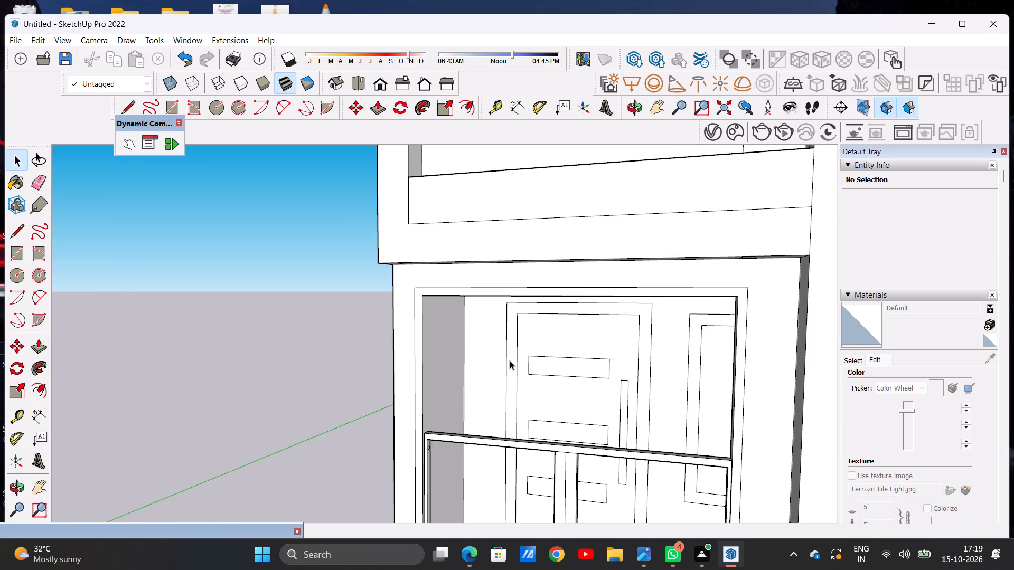
scroll(420, 339, "down", 3)
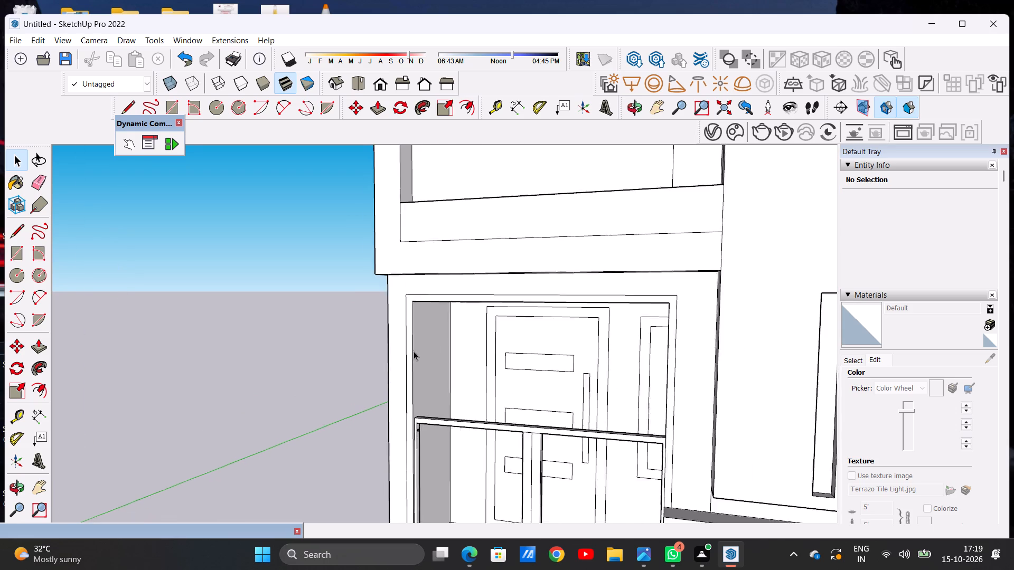
scroll(414, 351, "down", 7)
scroll(474, 410, "up", 11)
middle_click_drag(429, 374, 401, 388)
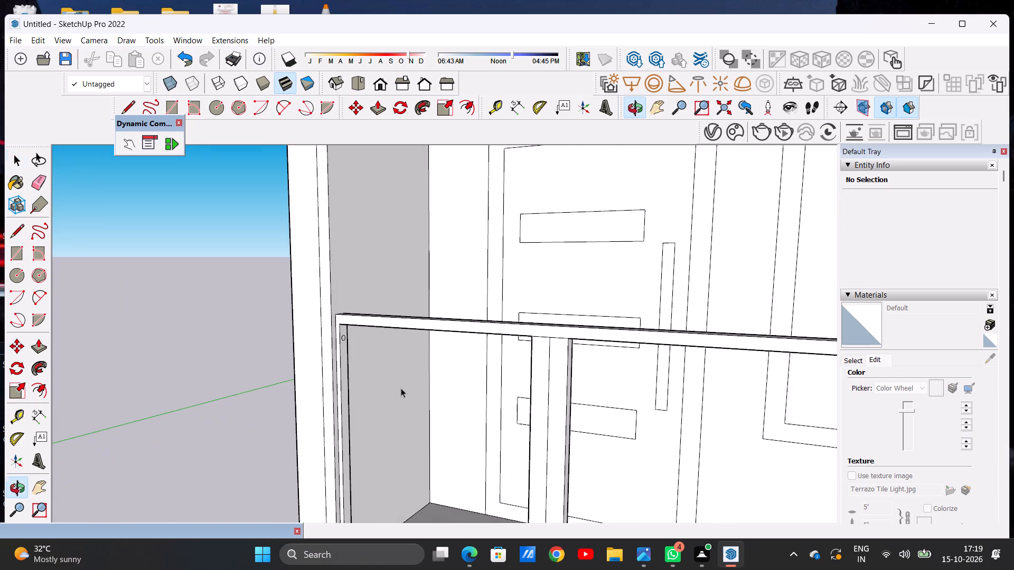
scroll(428, 353, "down", 9)
middle_click_drag(481, 407, 601, 400)
scroll(520, 378, "up", 6)
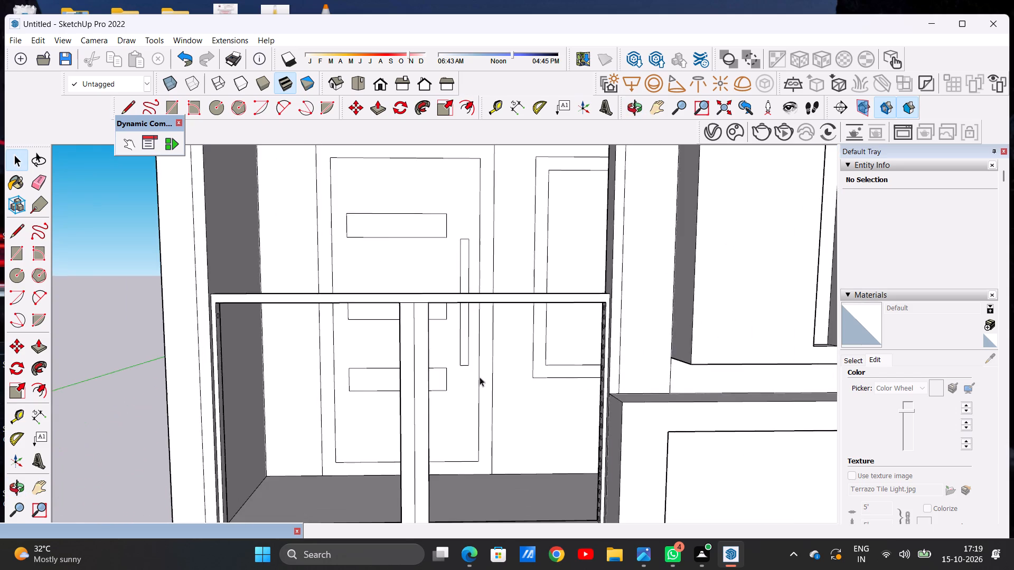
Inspect the spacing of the full circle column on the opposite end post, from its base up to the top rail.
middle_click_drag(405, 385, 595, 396)
scroll(556, 474, "up", 7)
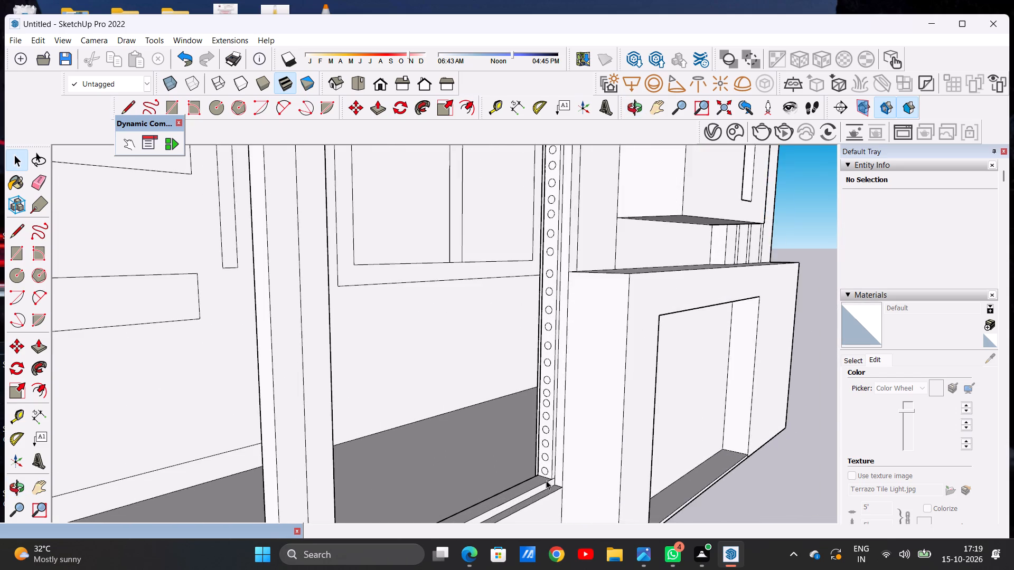
scroll(546, 480, "up", 3)
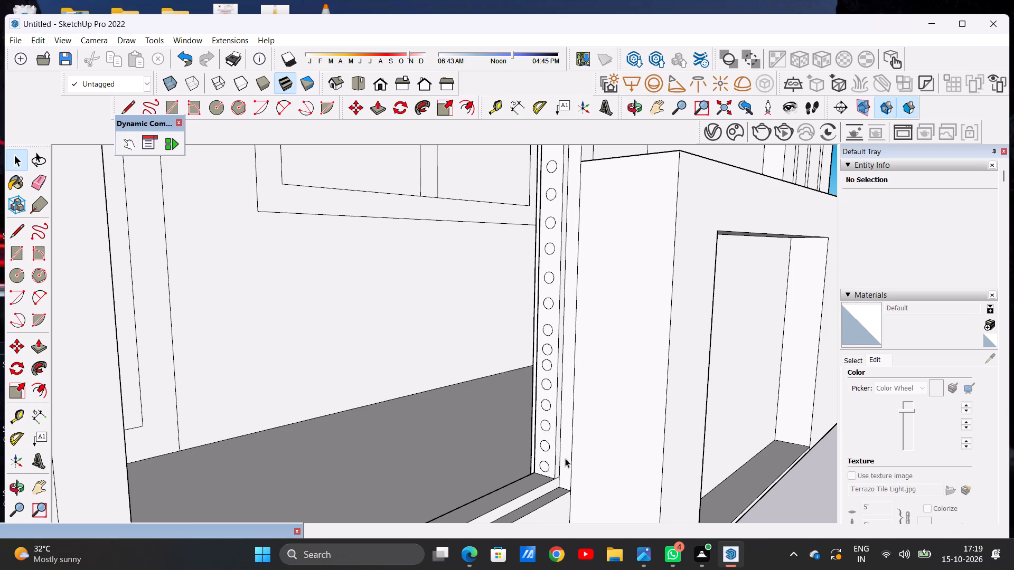
scroll(559, 311, "down", 7)
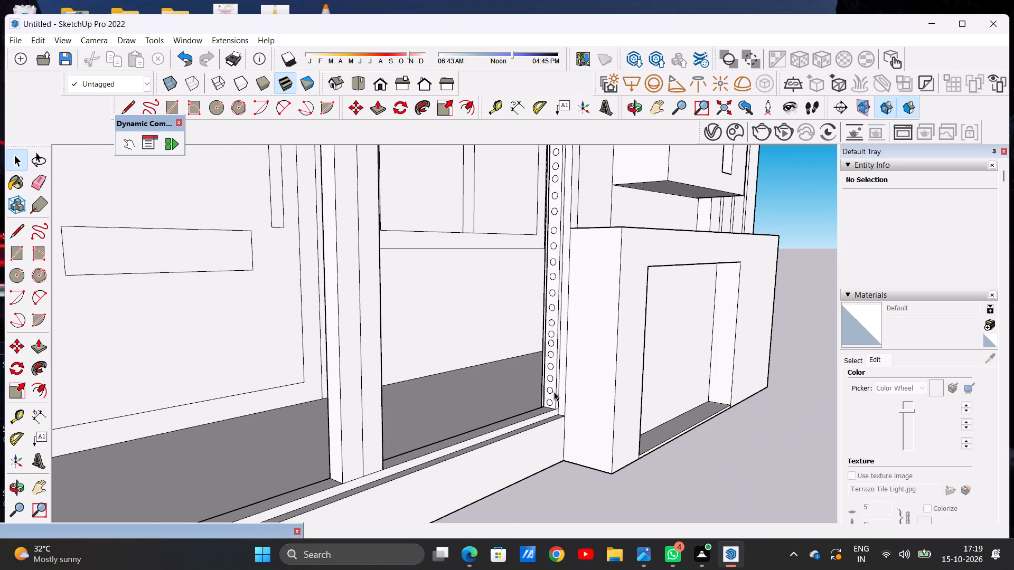
scroll(554, 392, "up", 13)
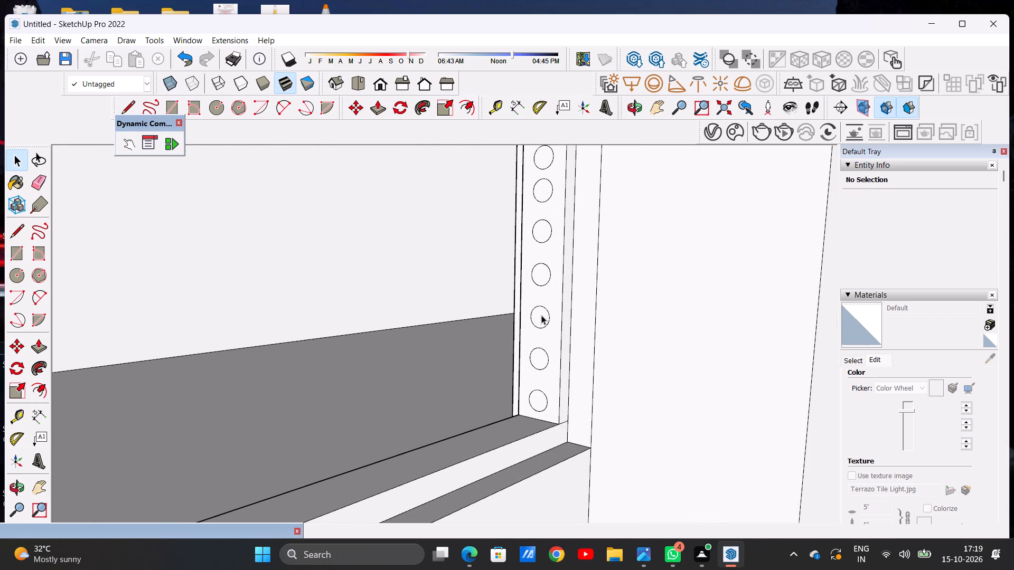
scroll(557, 337, "down", 13)
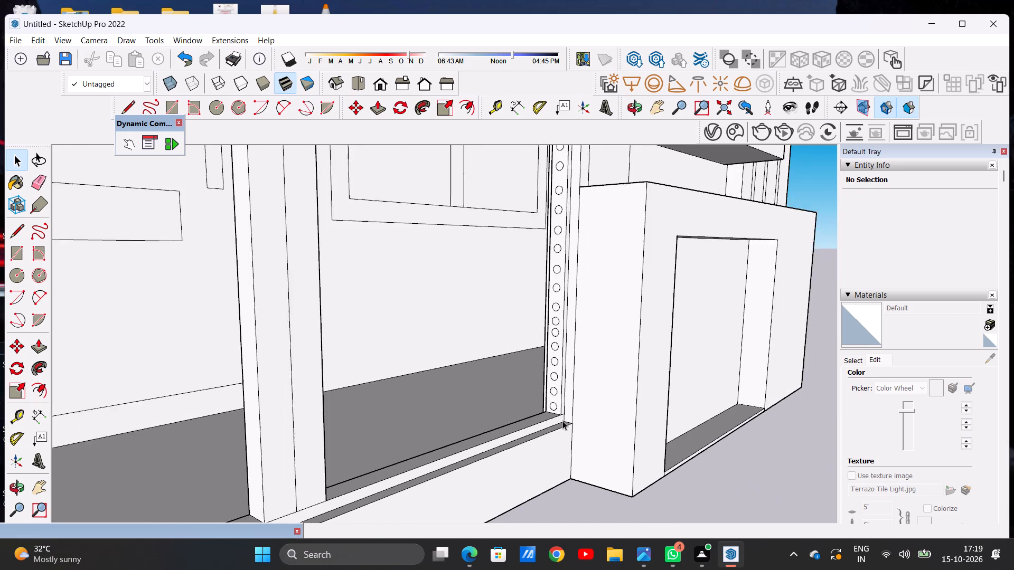
scroll(562, 421, "down", 11)
scroll(561, 311, "up", 18)
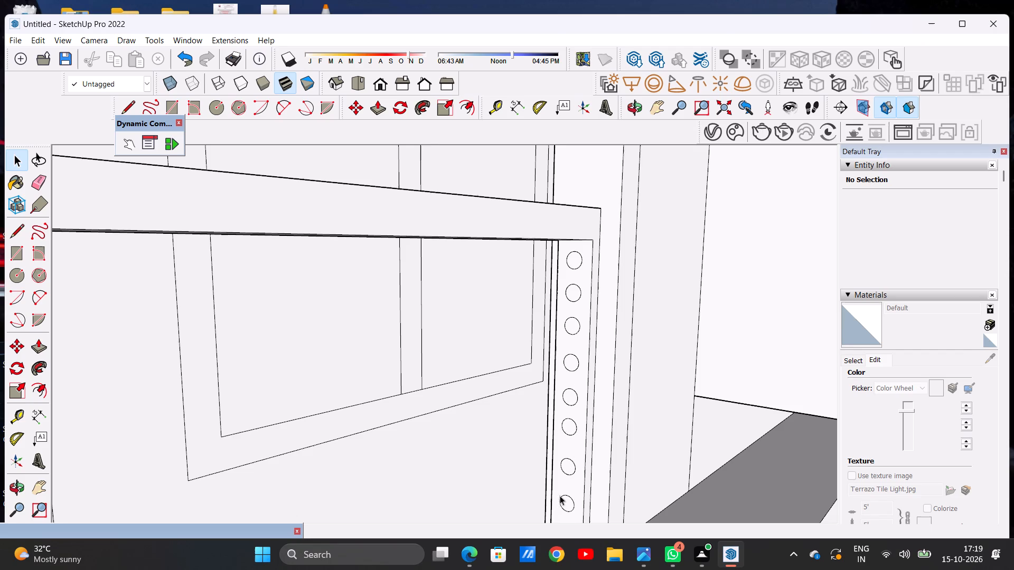
scroll(565, 501, "down", 6)
scroll(569, 454, "down", 12)
scroll(571, 507, "up", 2)
scroll(571, 507, "down", 1)
scroll(571, 507, "up", 3)
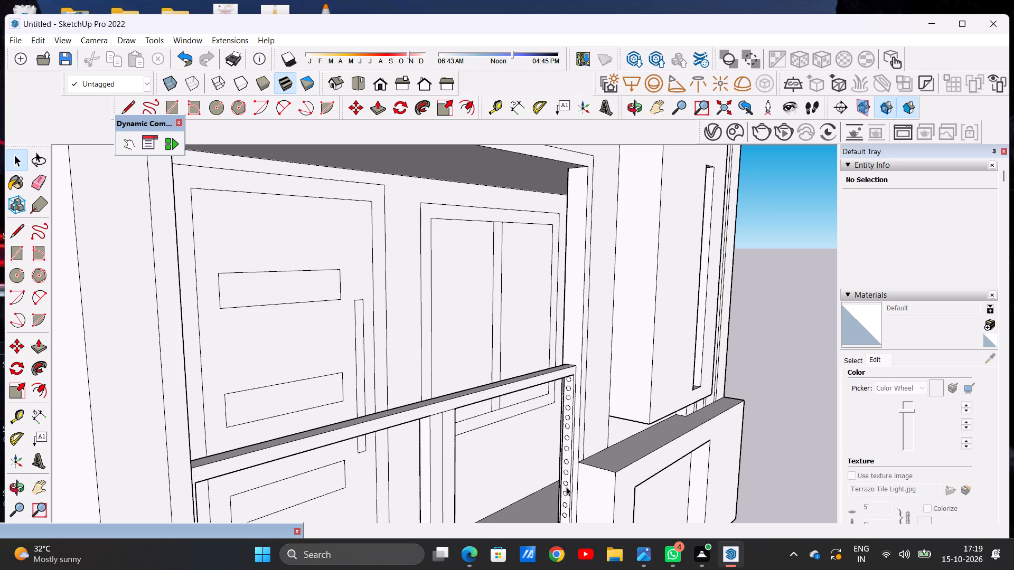
scroll(569, 431, "down", 5)
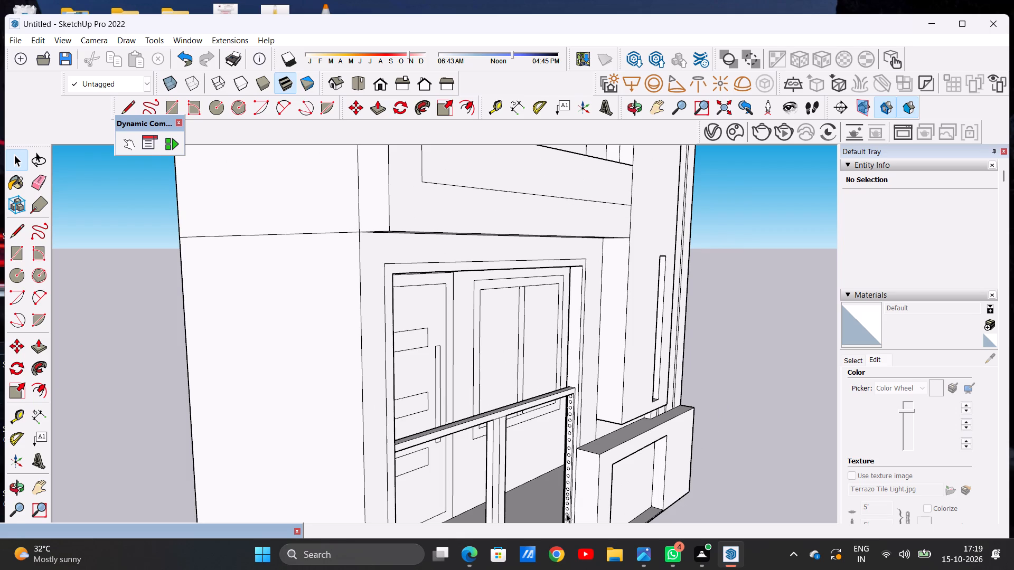
Compare the single circle near the top of one end post with the full column of circles on the opposite post.
scroll(568, 469, "down", 5)
scroll(571, 510, "up", 11)
scroll(587, 443, "down", 14)
middle_click_drag(628, 376, 292, 369)
scroll(349, 412, "up", 3)
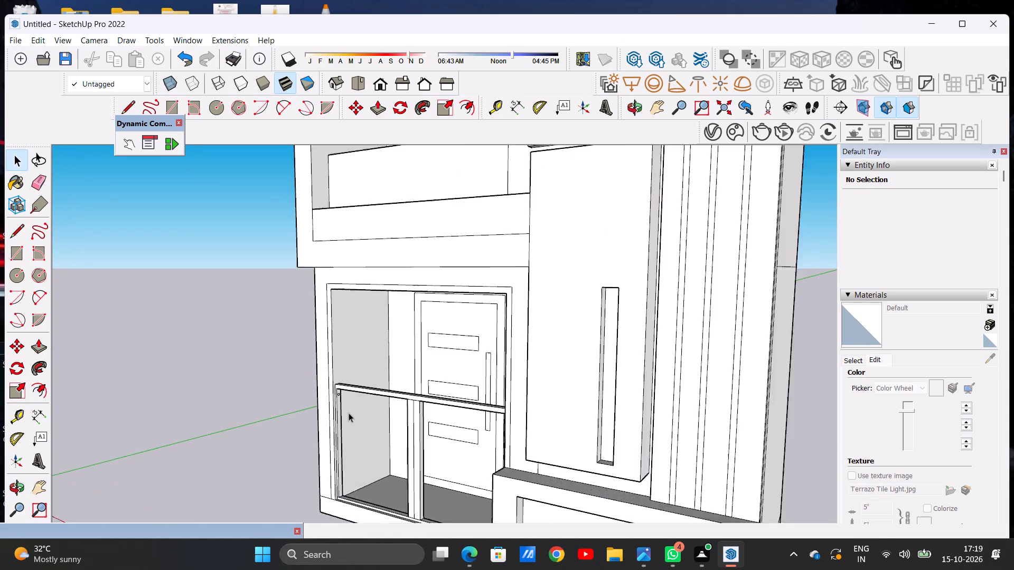
scroll(349, 413, "up", 10)
scroll(362, 387, "down", 1)
scroll(362, 387, "up", 5)
middle_click_drag(331, 374, 309, 375)
scroll(353, 370, "down", 13)
middle_click_drag(410, 418, 634, 406)
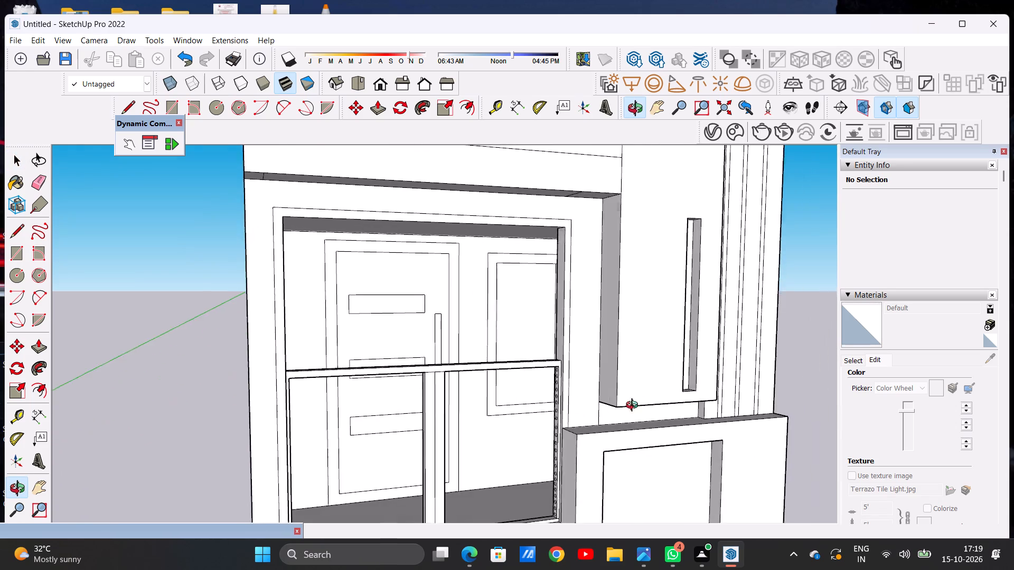
middle_click_drag(634, 406, 373, 401)
scroll(401, 367, "up", 20)
scroll(401, 367, "up", 3)
middle_click_drag(386, 388, 386, 387)
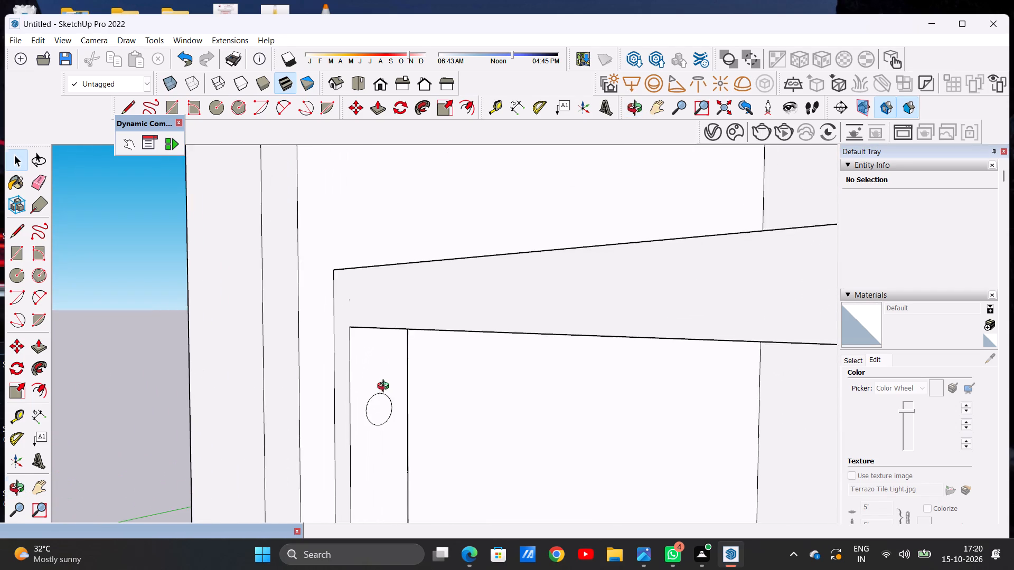
middle_click_drag(386, 387, 382, 368)
scroll(377, 416, "down", 20)
scroll(377, 416, "down", 2)
middle_click_drag(415, 429, 696, 446)
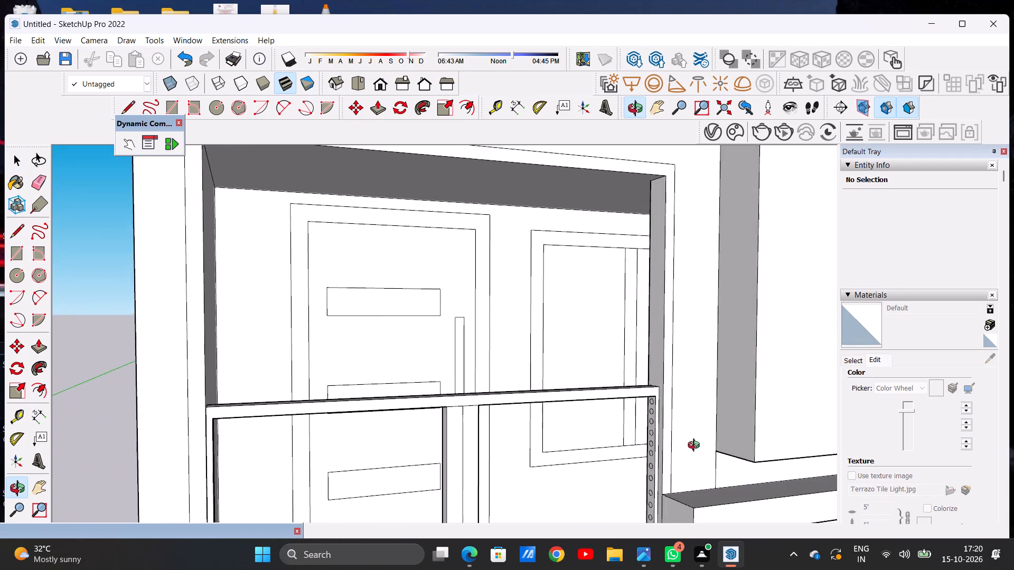
middle_click_drag(696, 446, 697, 446)
scroll(648, 420, "up", 11)
scroll(650, 393, "down", 20)
scroll(650, 393, "down", 1)
middle_click_drag(615, 424, 466, 422)
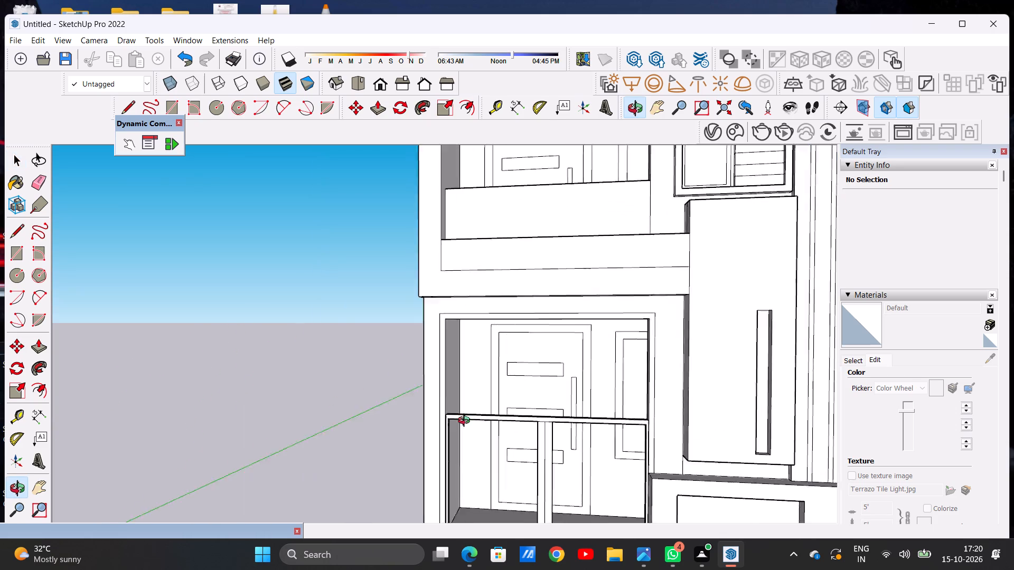
middle_click_drag(466, 422, 331, 401)
Copy the single circle straight up to just below the top rail on the end post's inner face.
scroll(384, 406, "up", 20)
scroll(384, 406, "up", 10)
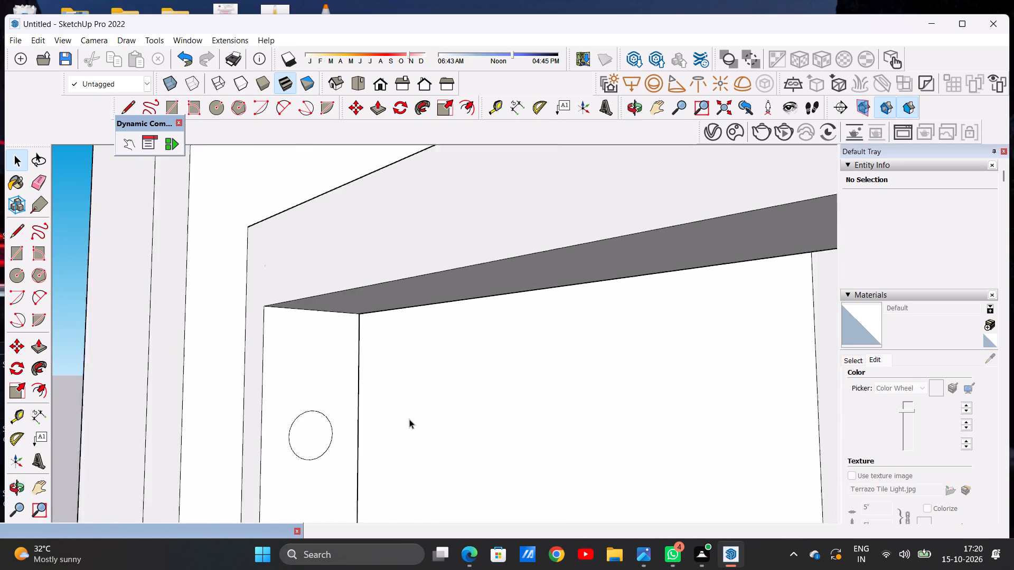
scroll(409, 419, "up", 2)
double_click(247, 440)
key("m")
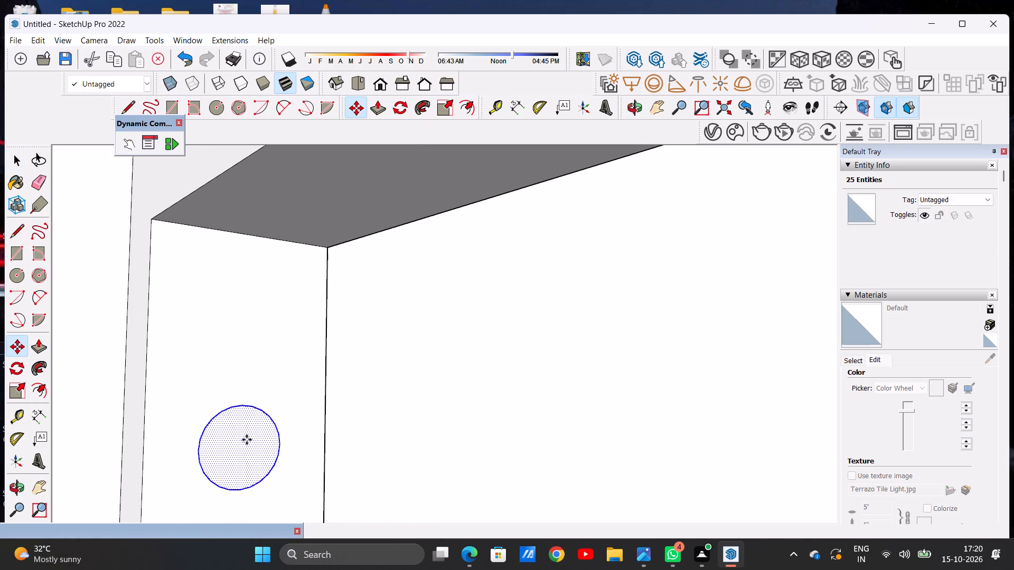
left_click(211, 420)
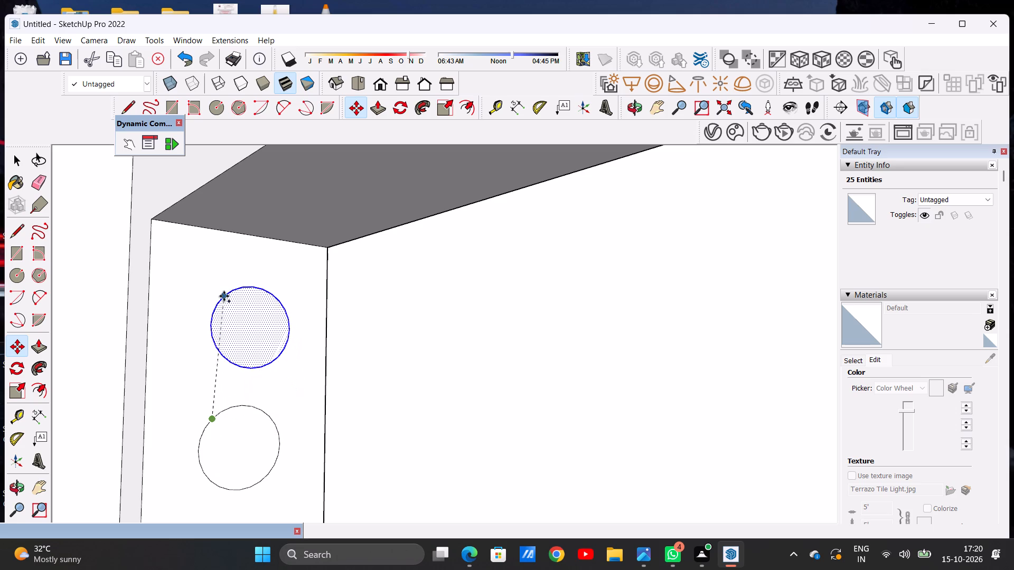
left_click(221, 290)
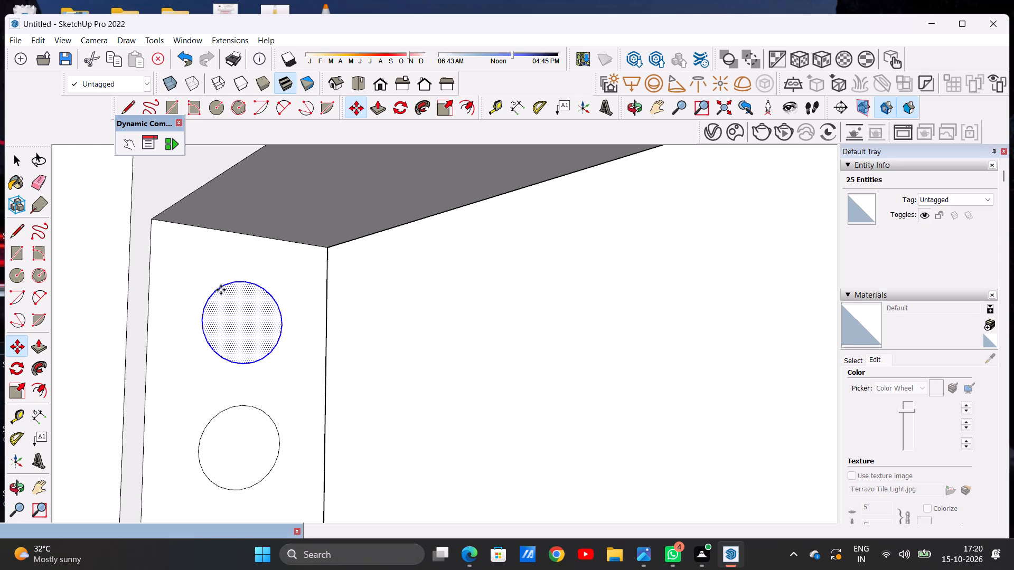
key("space")
Examine the spacing and alignment of the two circles beneath the top rail of the porch railing.
scroll(247, 392, "down", 20)
middle_click_drag(231, 420, 370, 462)
scroll(278, 458, "up", 2)
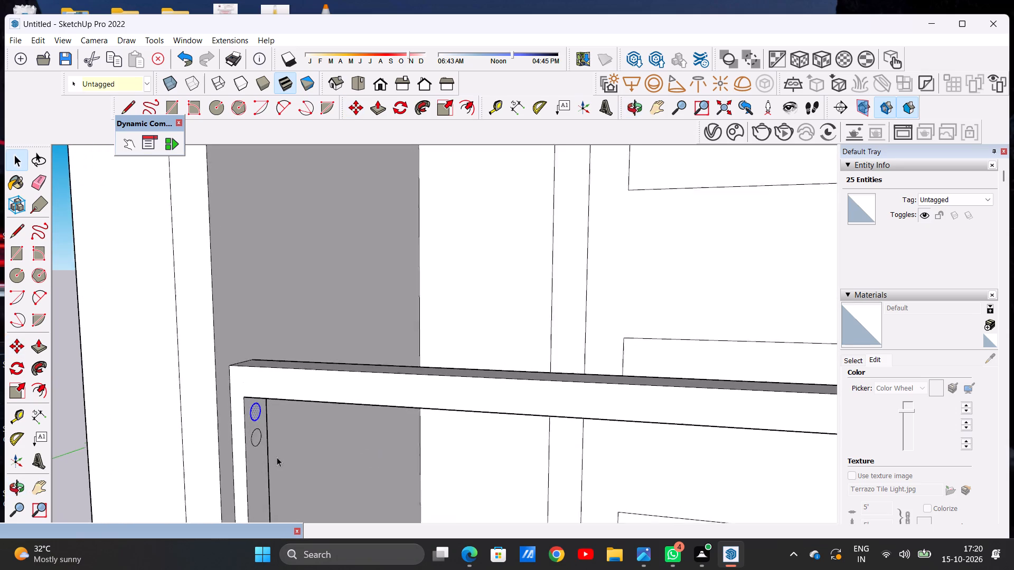
scroll(277, 457, "up", 11)
scroll(210, 406, "up", 3)
middle_click_drag(171, 407, 285, 397)
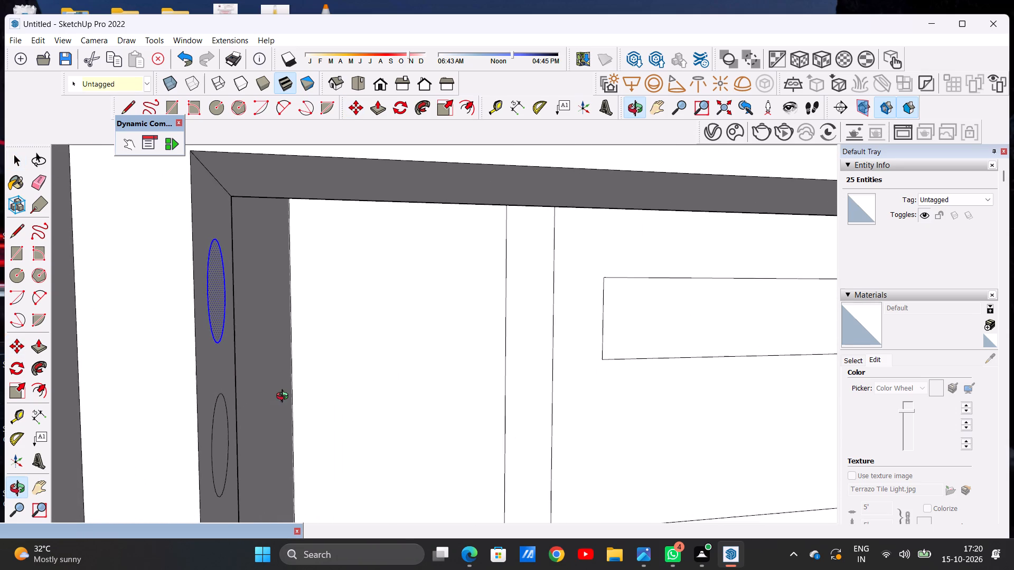
middle_click_drag(285, 397, 261, 388)
scroll(261, 388, "up", 2)
scroll(268, 375, "down", 14)
scroll(246, 346, "up", 1)
scroll(211, 330, "down", 14)
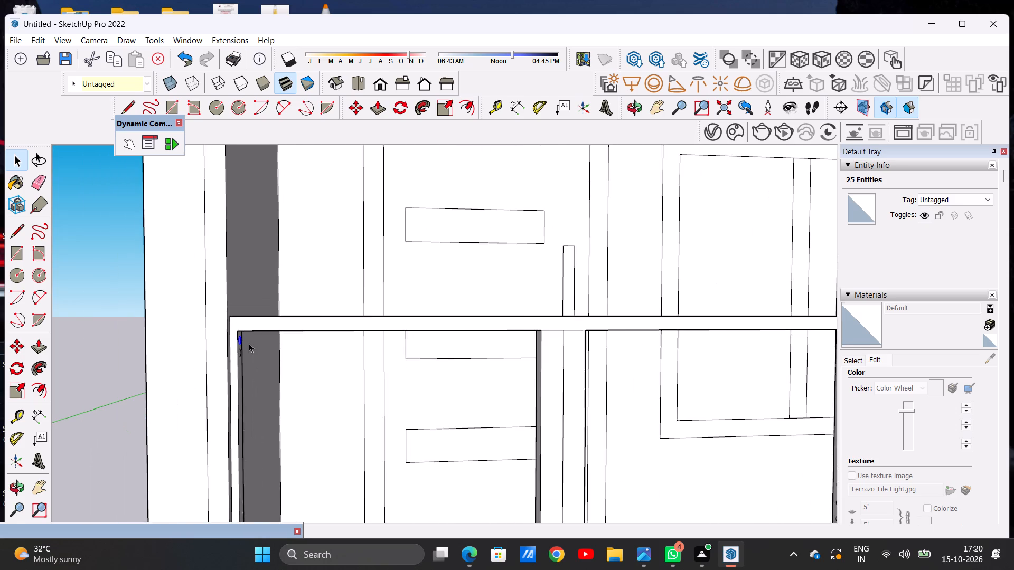
left_click(121, 385)
scroll(282, 411, "up", 5)
middle_click_drag(350, 414, 209, 414)
scroll(209, 414, "down", 13)
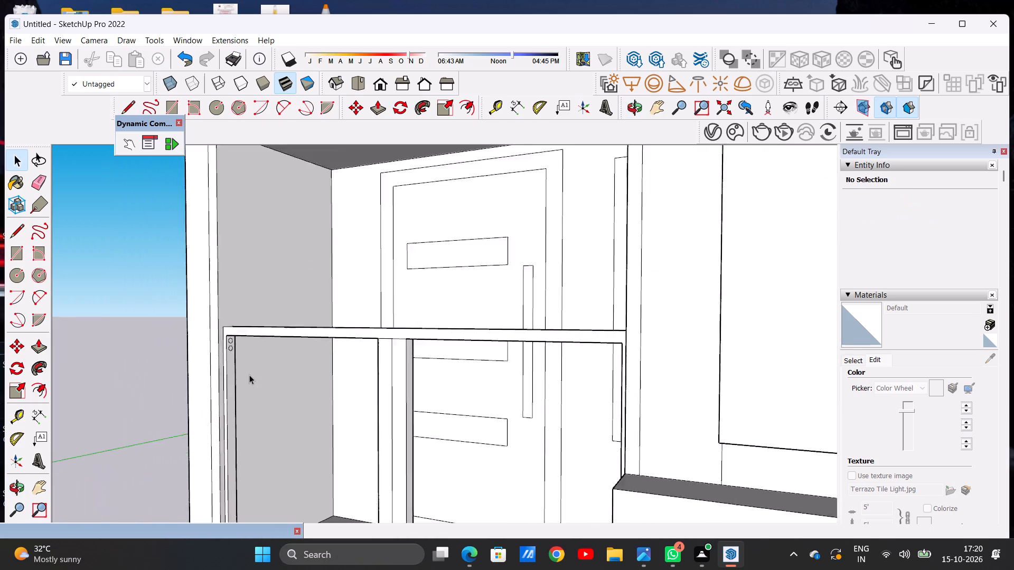
scroll(249, 375, "down", 8)
middle_click_drag(269, 422, 242, 428)
scroll(275, 370, "up", 8)
scroll(249, 378, "down", 1)
scroll(249, 378, "up", 8)
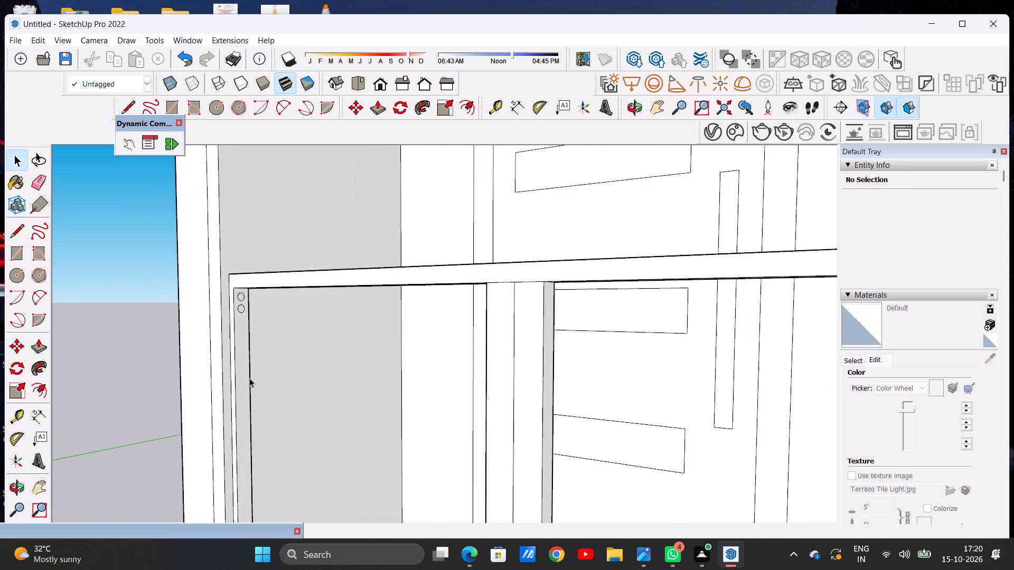
Copy the lower circle straight down the end post's inner face and repeat the copy as a *21 array.
scroll(249, 378, "up", 4)
scroll(242, 281, "up", 6)
double_click(229, 254)
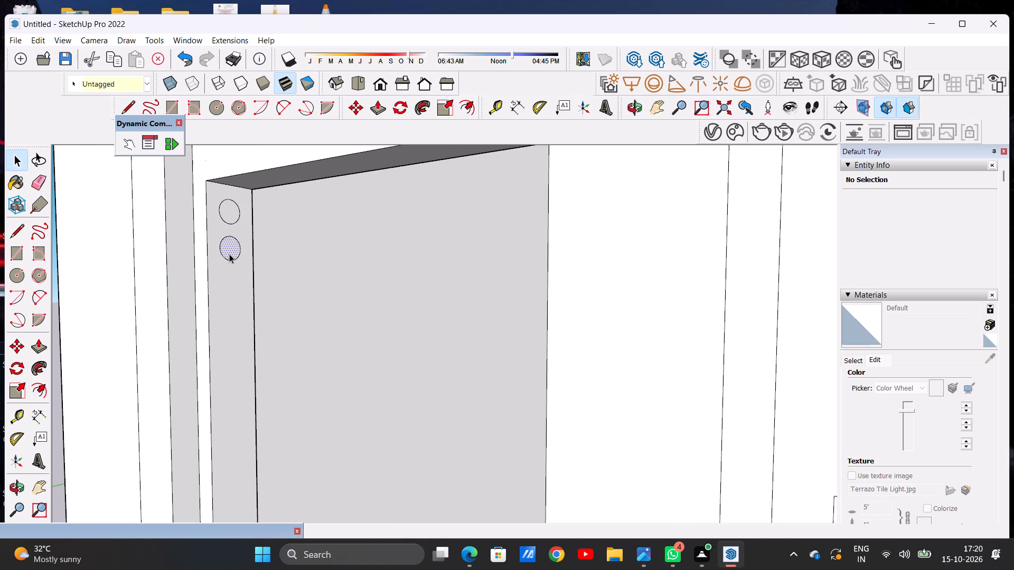
key("m")
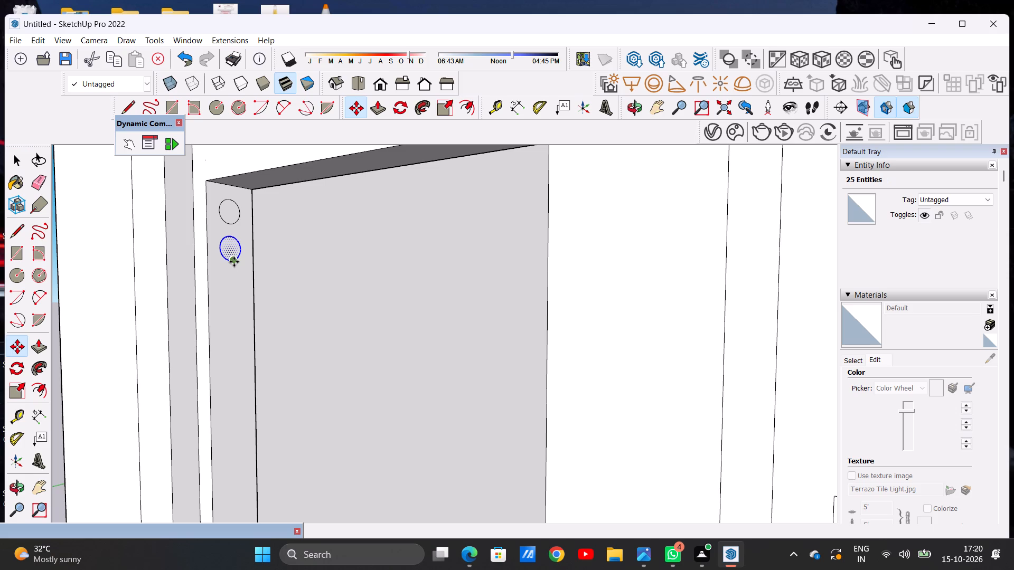
left_click(234, 262)
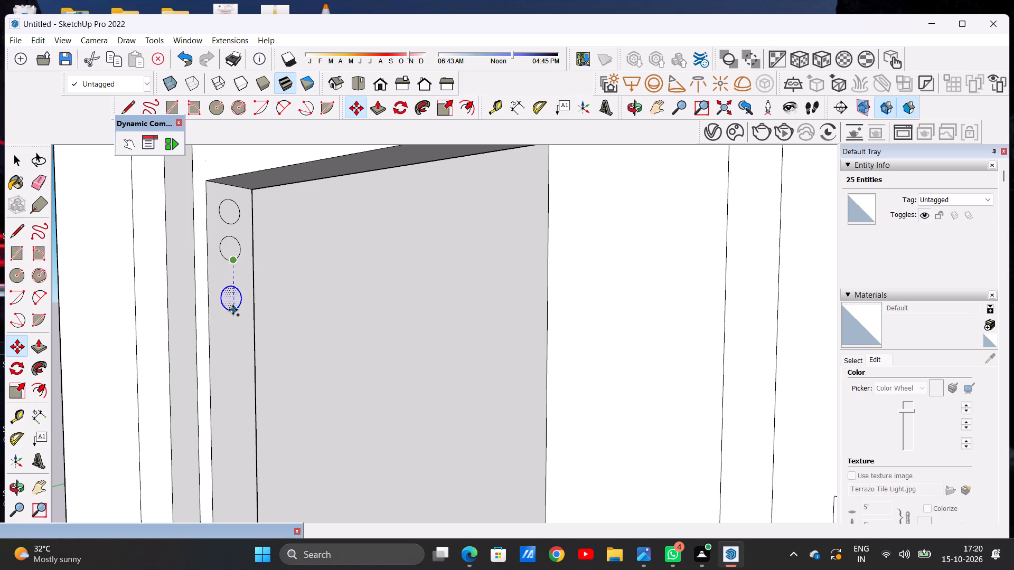
left_click(233, 310)
key("shift+asterisk")
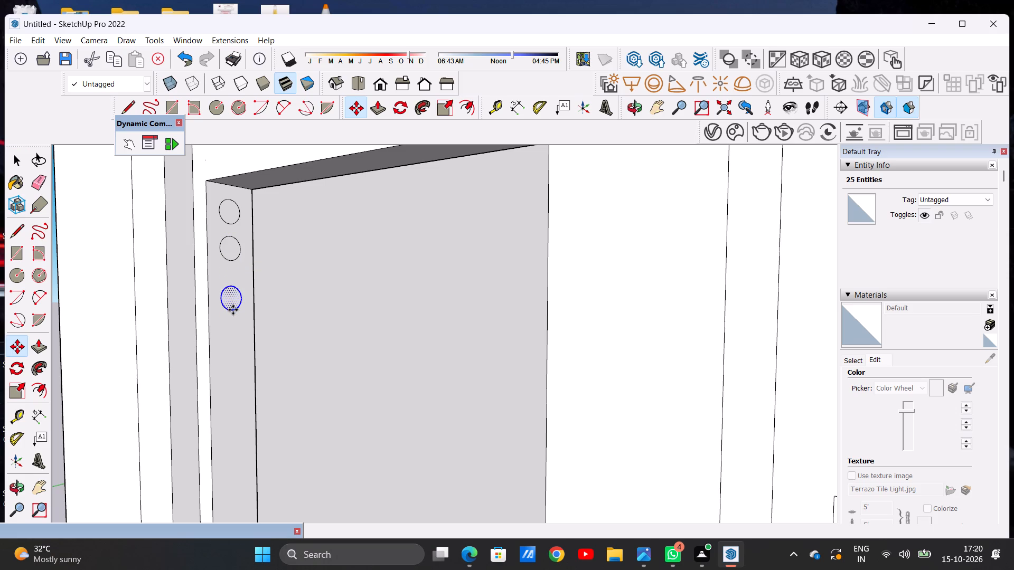
type("21")
key("Return")
key("space")
Inspect the circle columns on both end posts down to the railing's base.
scroll(233, 291, "down", 7)
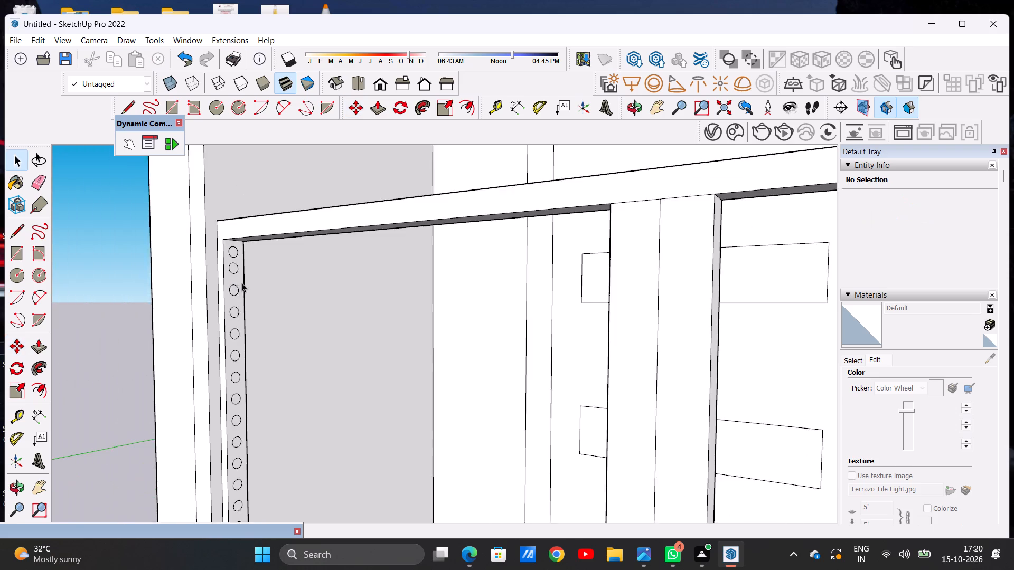
scroll(242, 283, "down", 14)
scroll(253, 445, "up", 7)
middle_click_drag(275, 489, 369, 512)
scroll(346, 435, "down", 11)
scroll(372, 455, "up", 1)
middle_click_drag(372, 455, 534, 465)
scroll(502, 453, "up", 14)
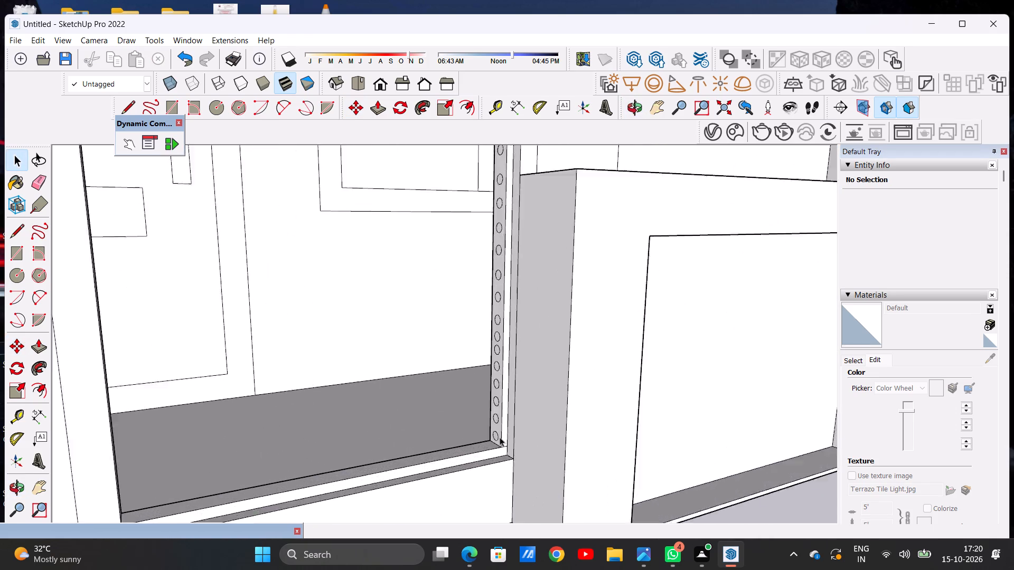
scroll(500, 437, "up", 3)
scroll(489, 421, "down", 15)
middle_click_drag(413, 463, 203, 445)
scroll(303, 423, "up", 5)
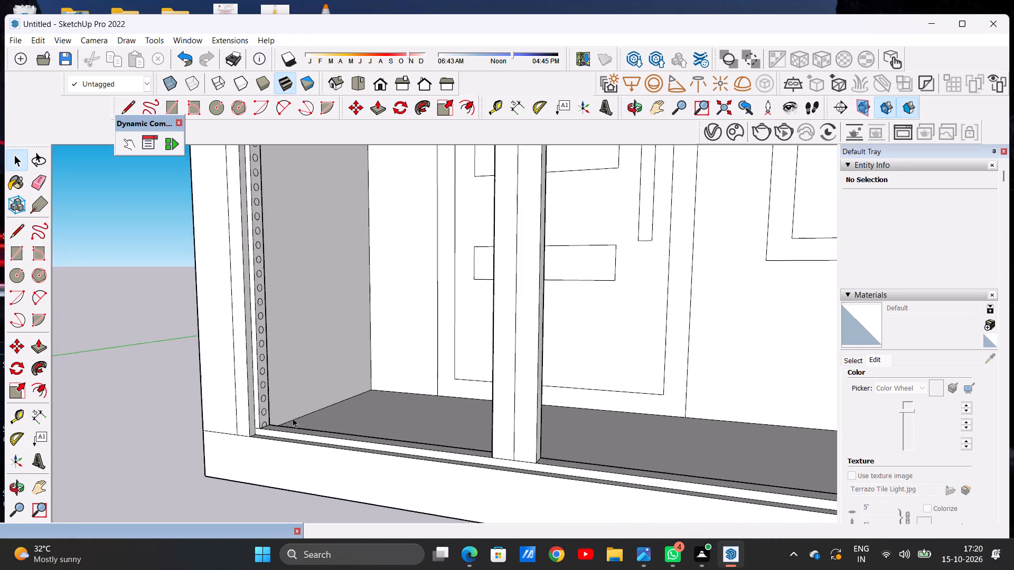
scroll(293, 418, "up", 6)
scroll(280, 417, "down", 1)
scroll(279, 417, "up", 3)
middle_click_drag(277, 429, 223, 435)
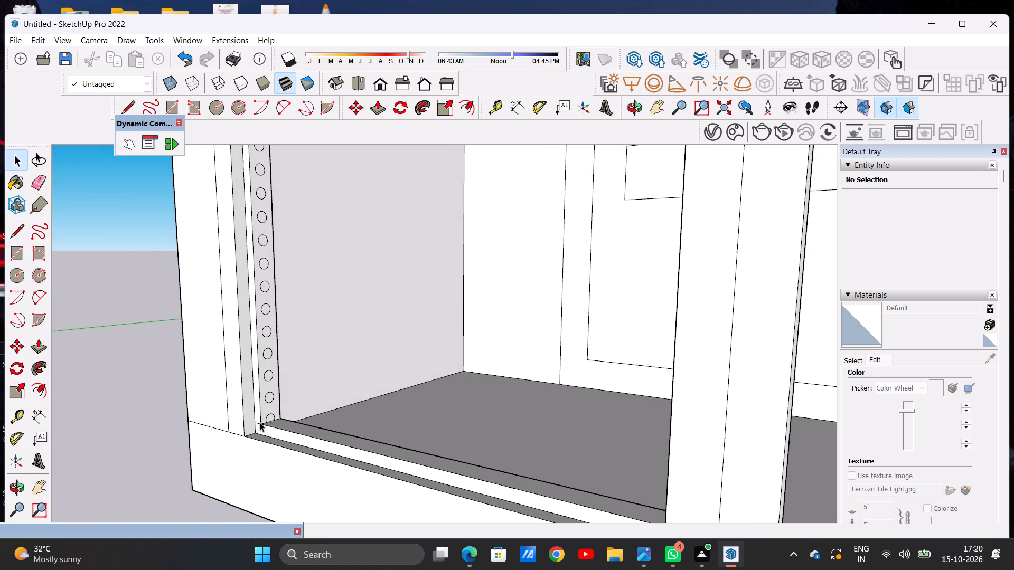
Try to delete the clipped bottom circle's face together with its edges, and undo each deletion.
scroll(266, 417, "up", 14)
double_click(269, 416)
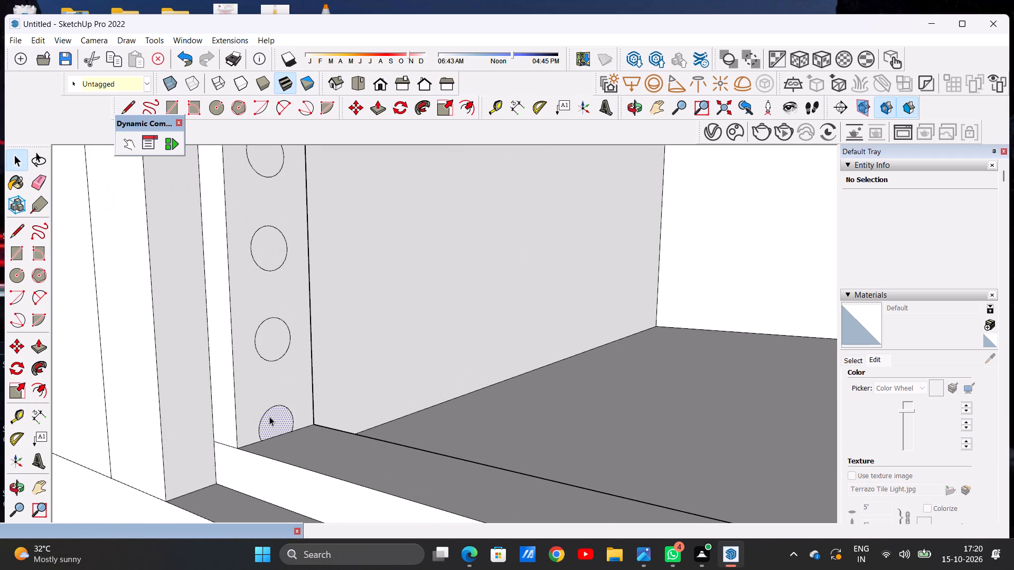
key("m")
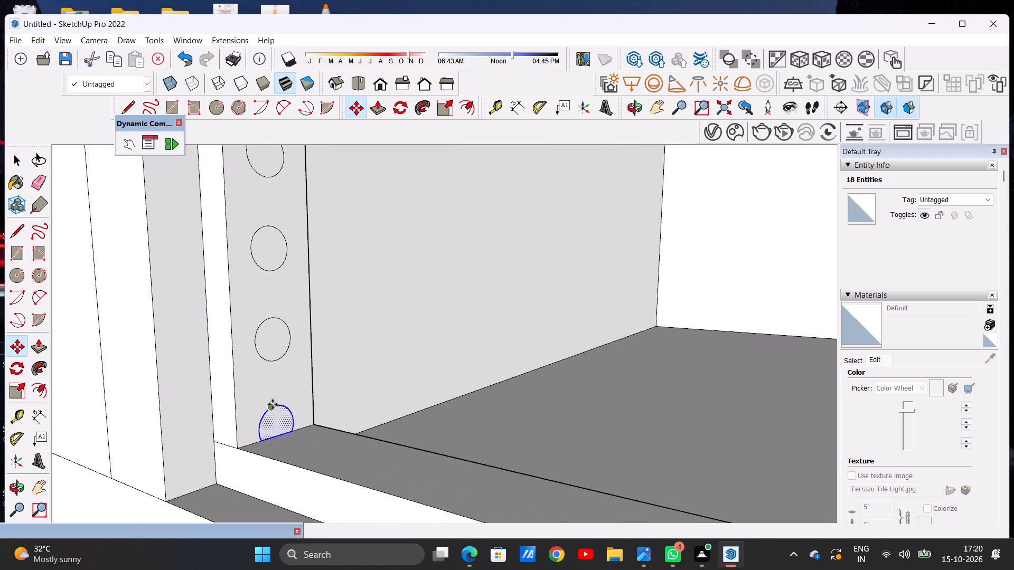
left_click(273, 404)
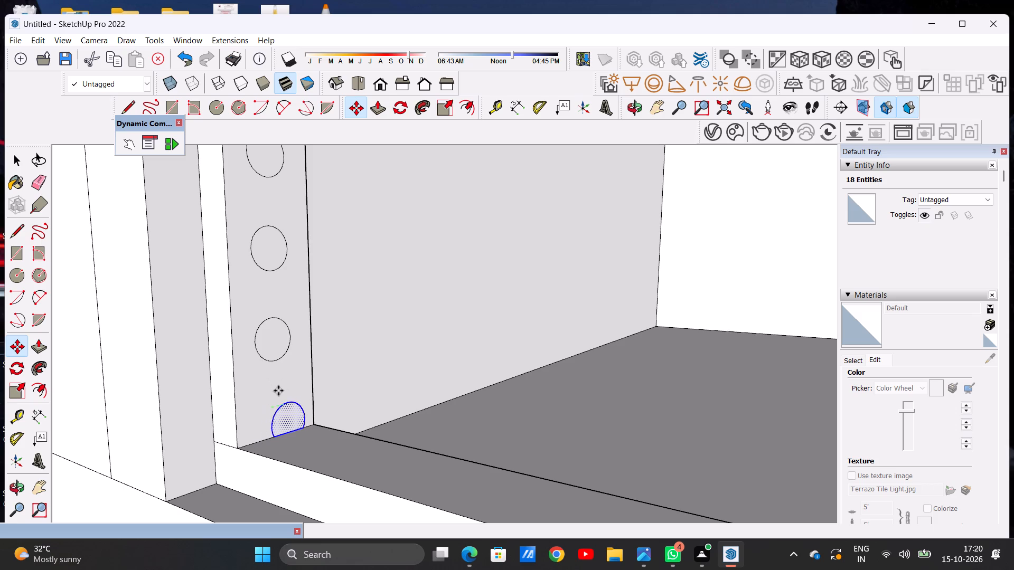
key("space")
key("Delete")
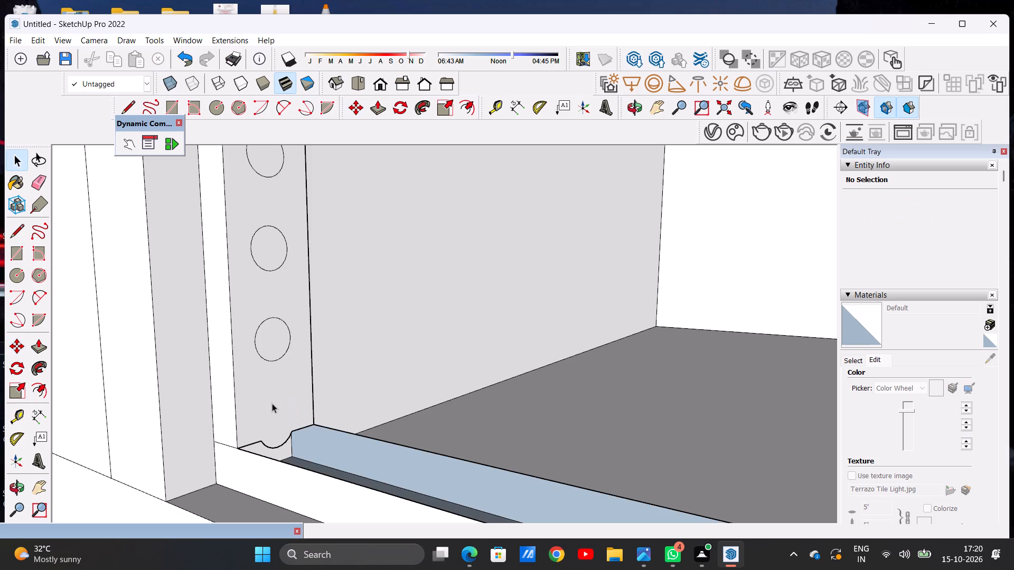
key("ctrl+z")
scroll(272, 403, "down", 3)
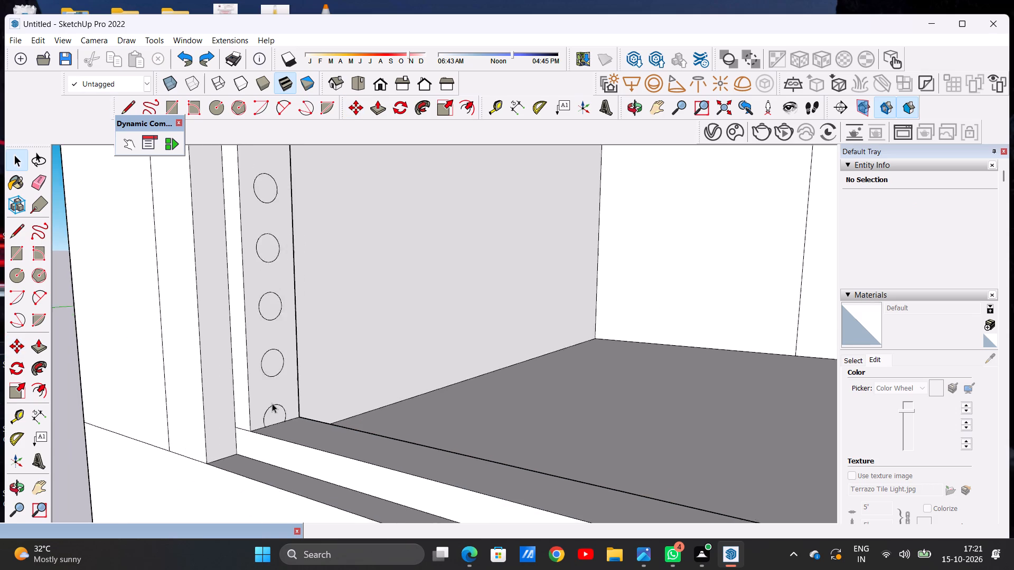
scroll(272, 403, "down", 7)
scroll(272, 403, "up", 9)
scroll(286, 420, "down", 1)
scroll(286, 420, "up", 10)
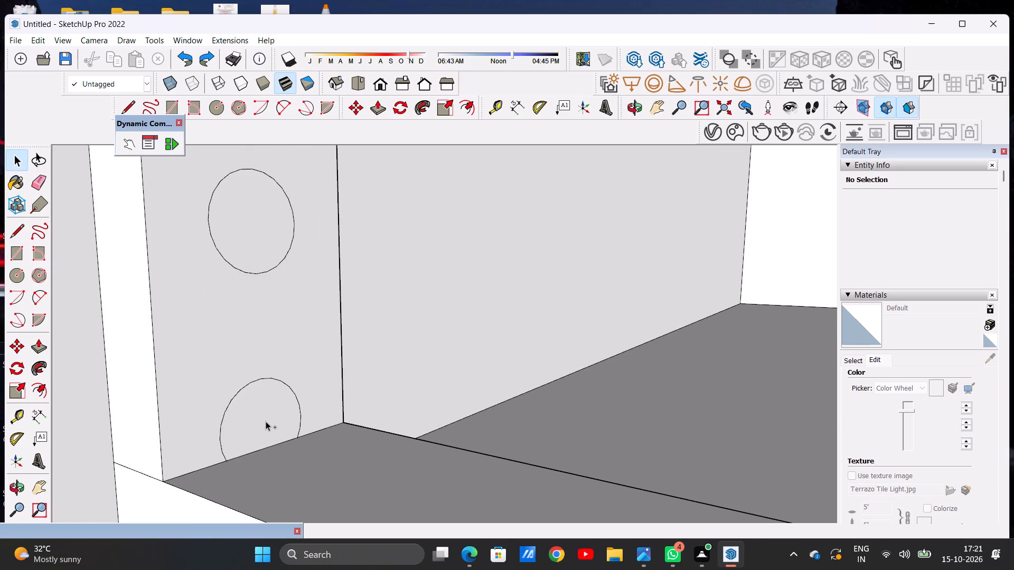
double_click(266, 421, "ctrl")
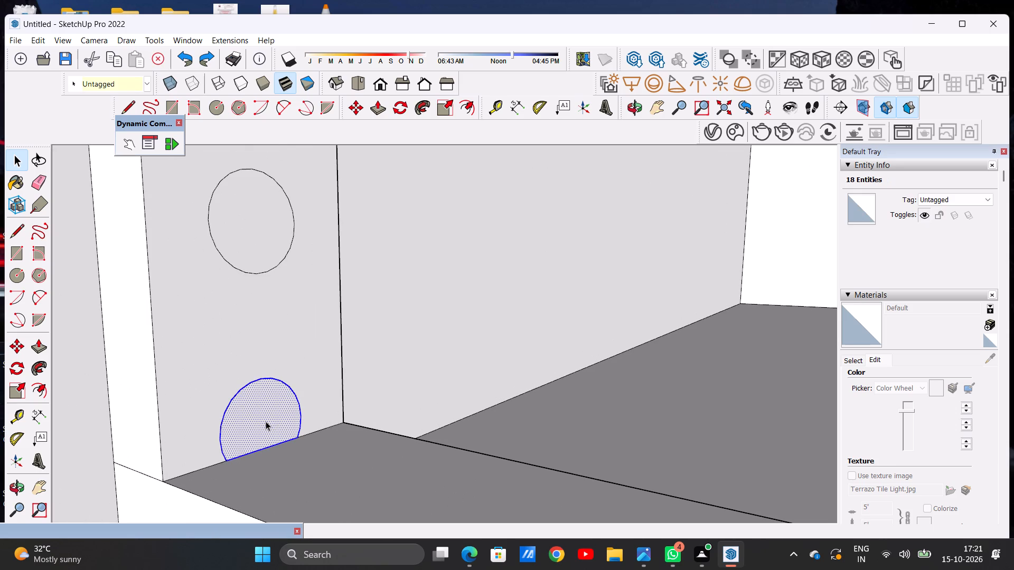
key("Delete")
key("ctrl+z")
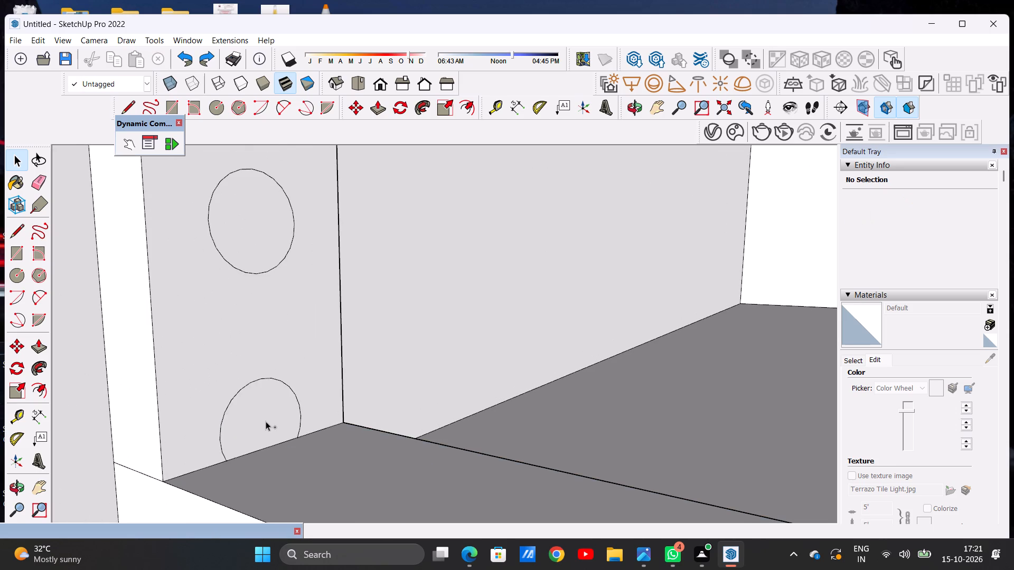
Delete only the arc outline of the clipped bottom circle at the end post's base.
scroll(259, 413, "down", 7)
scroll(259, 413, "up", 19)
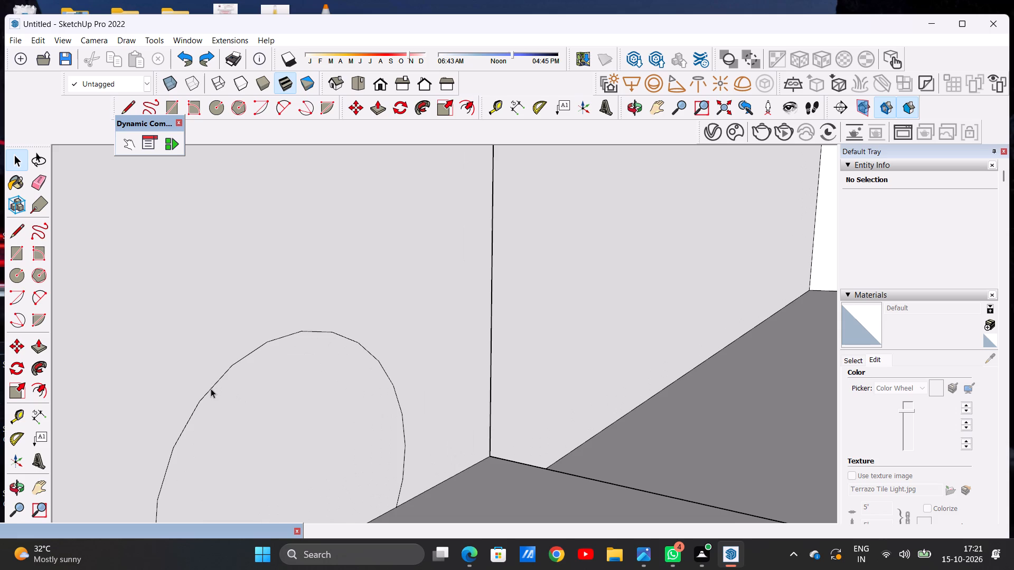
left_click(211, 388)
key("Delete")
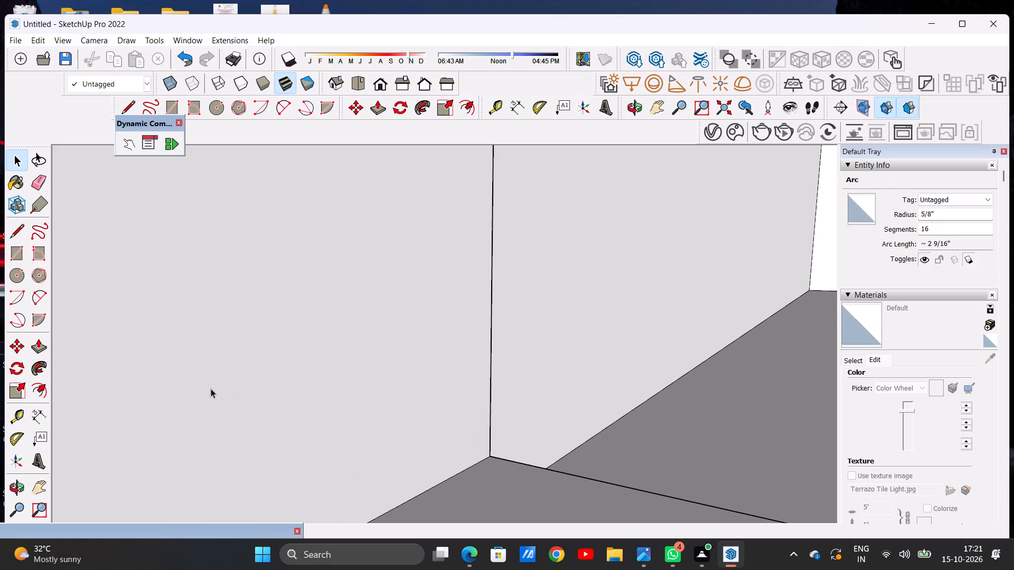
key("space")
scroll(218, 389, "down", 20)
scroll(218, 389, "down", 16)
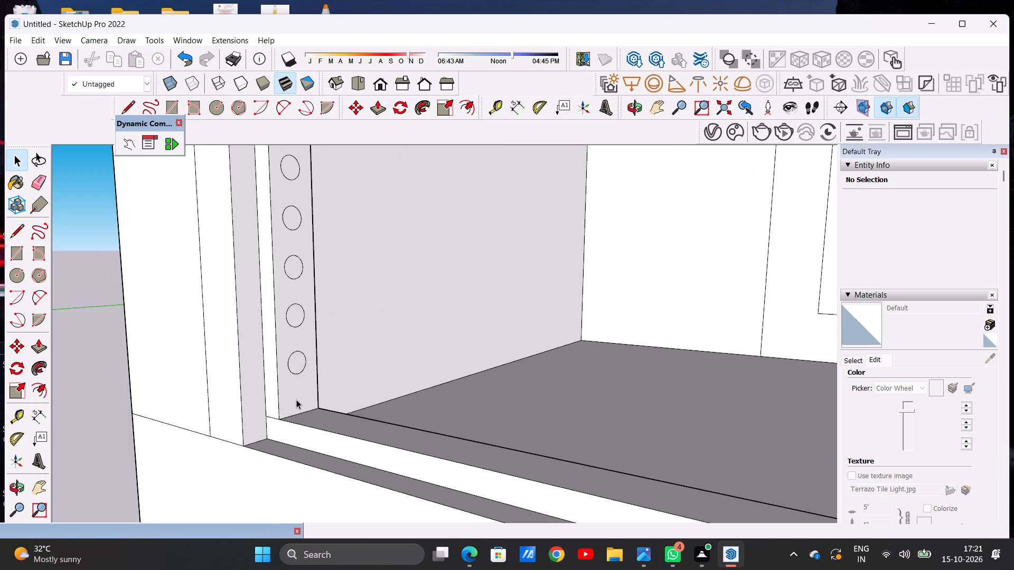
Copy the lowest circle straight down to the base of the end post near the house's outer corner.
middle_click_drag(296, 400, 356, 414)
scroll(344, 413, "down", 17)
scroll(434, 426, "up", 5)
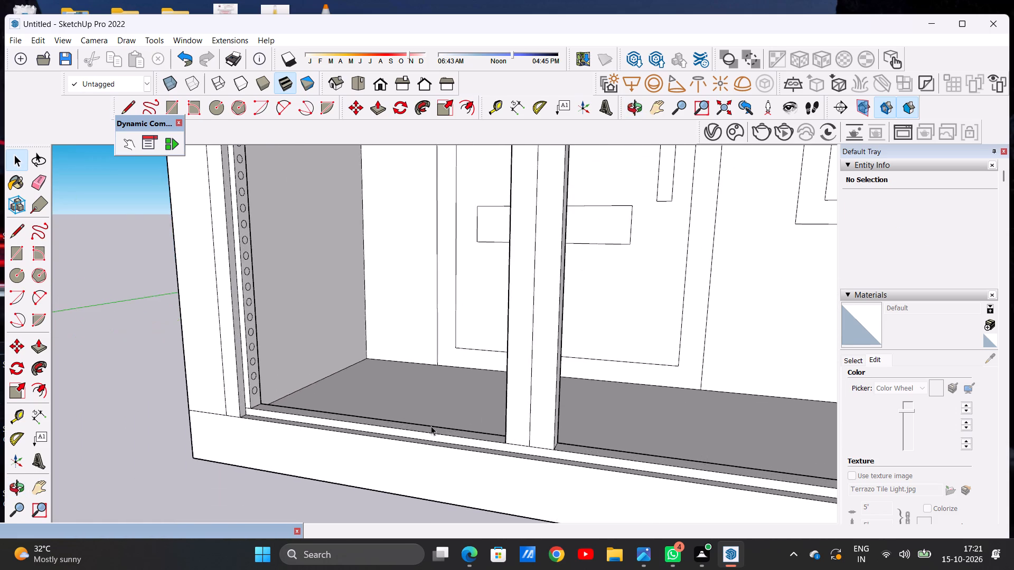
middle_click_drag(445, 427, 339, 423)
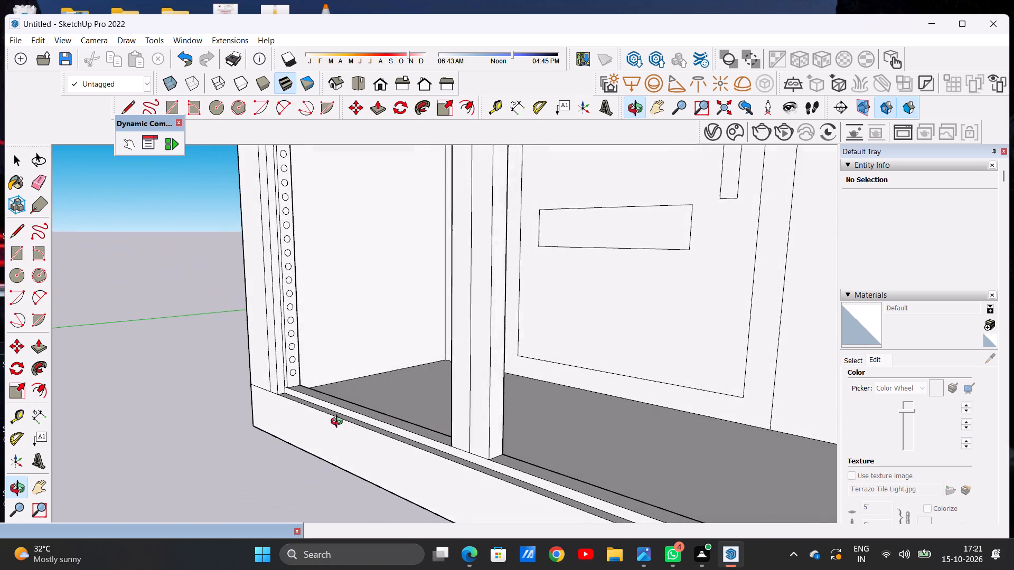
middle_click_drag(339, 423, 334, 424)
scroll(302, 385, "up", 5)
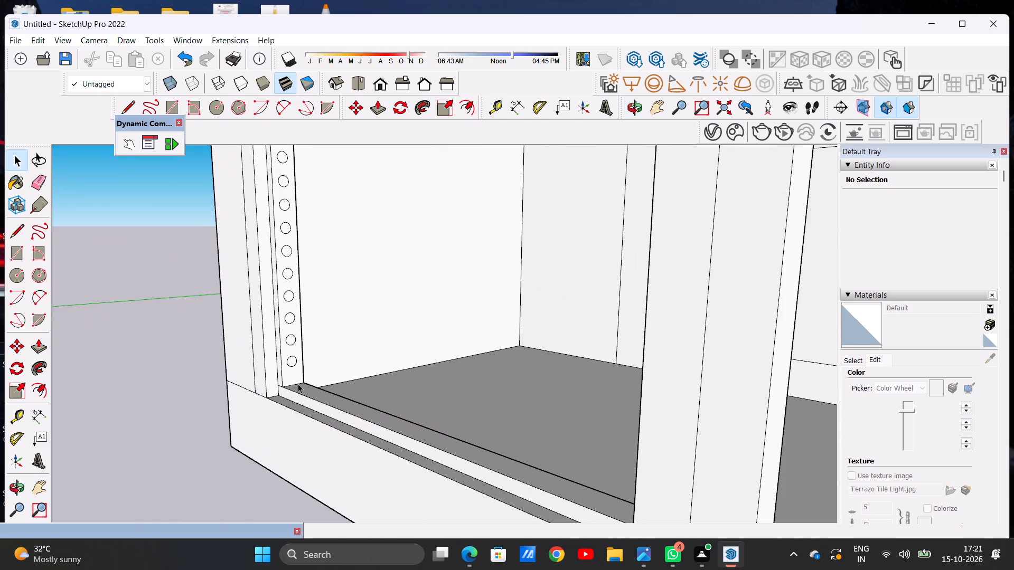
scroll(298, 384, "up", 14)
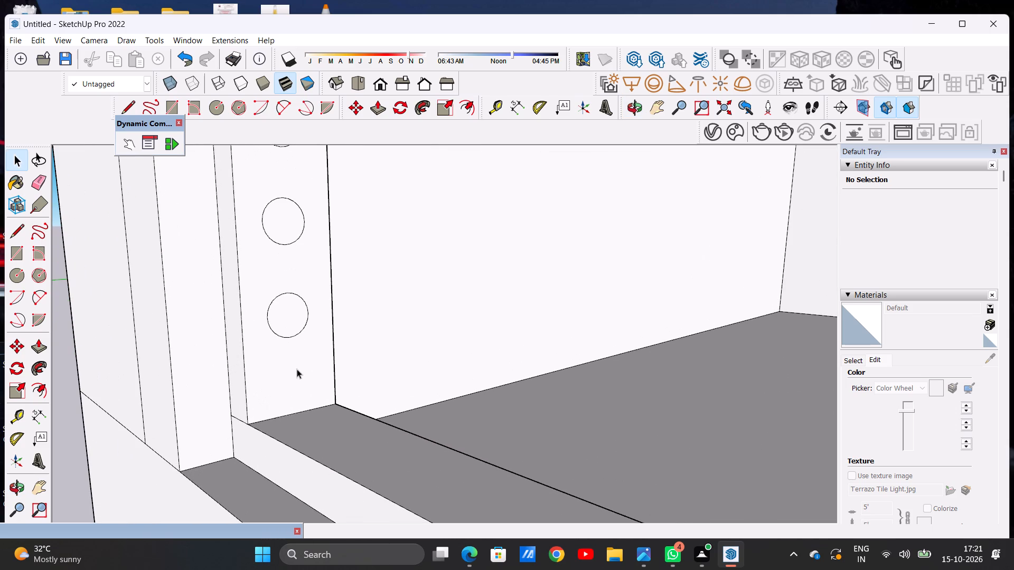
key("c")
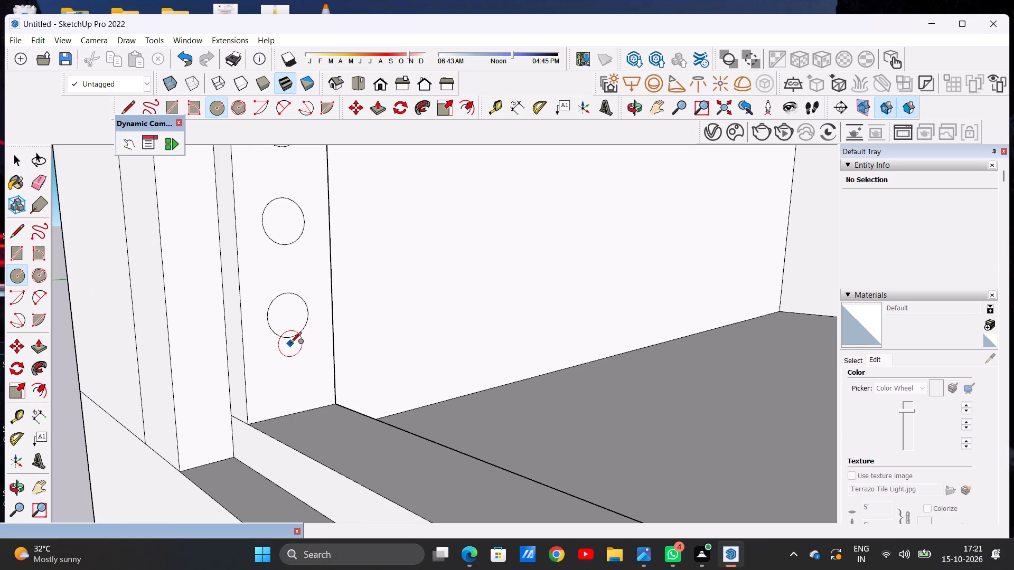
key("space")
double_click(287, 320)
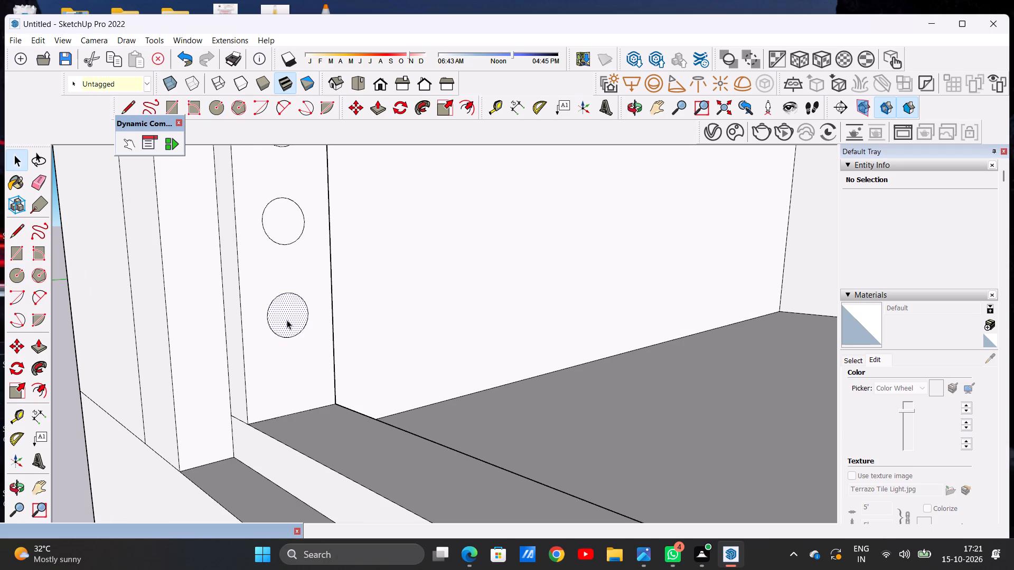
key("m")
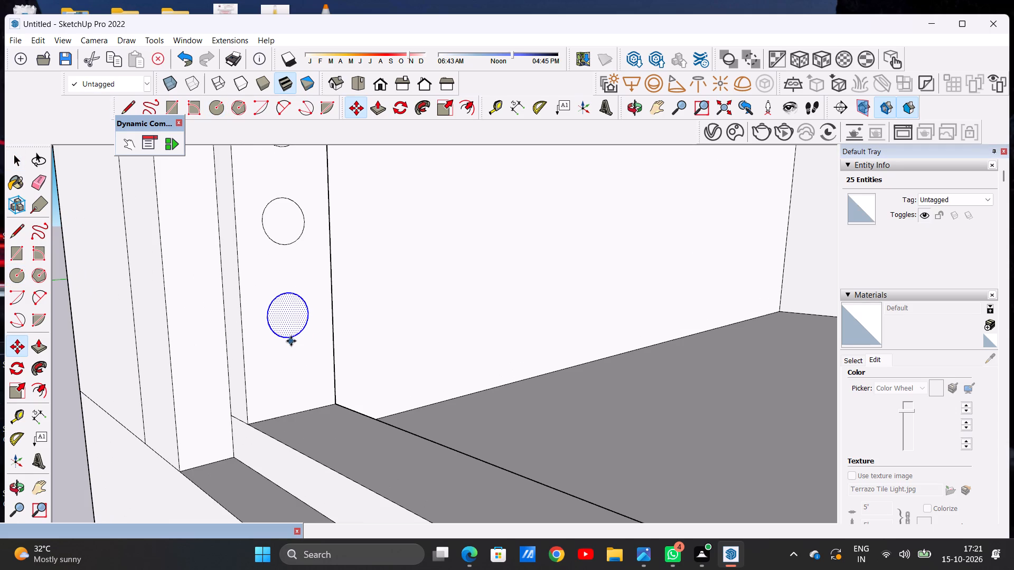
left_click(291, 340)
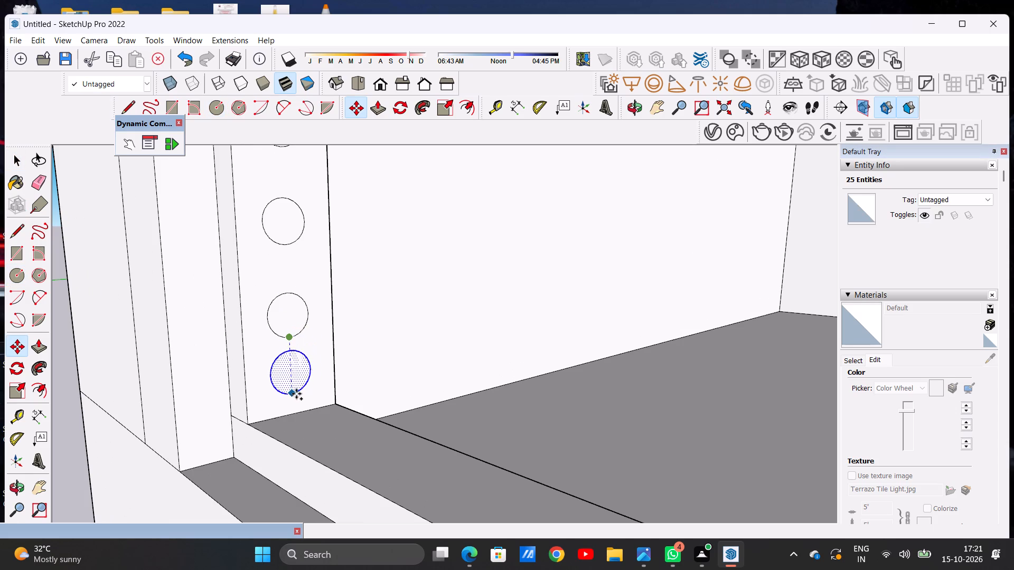
left_click(295, 407)
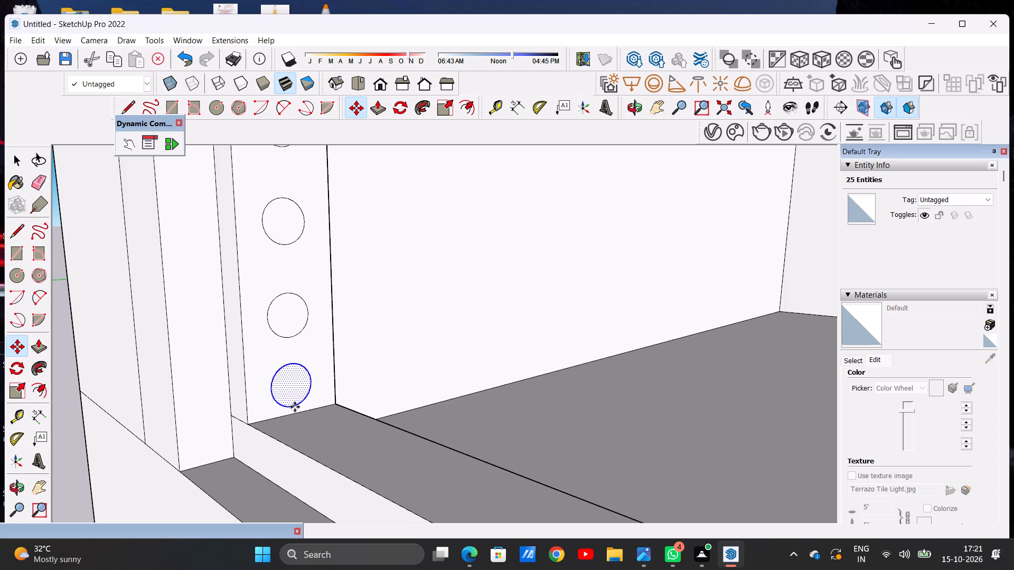
key("space")
type("V")
scroll(294, 367, "down", 19)
left_click(191, 356)
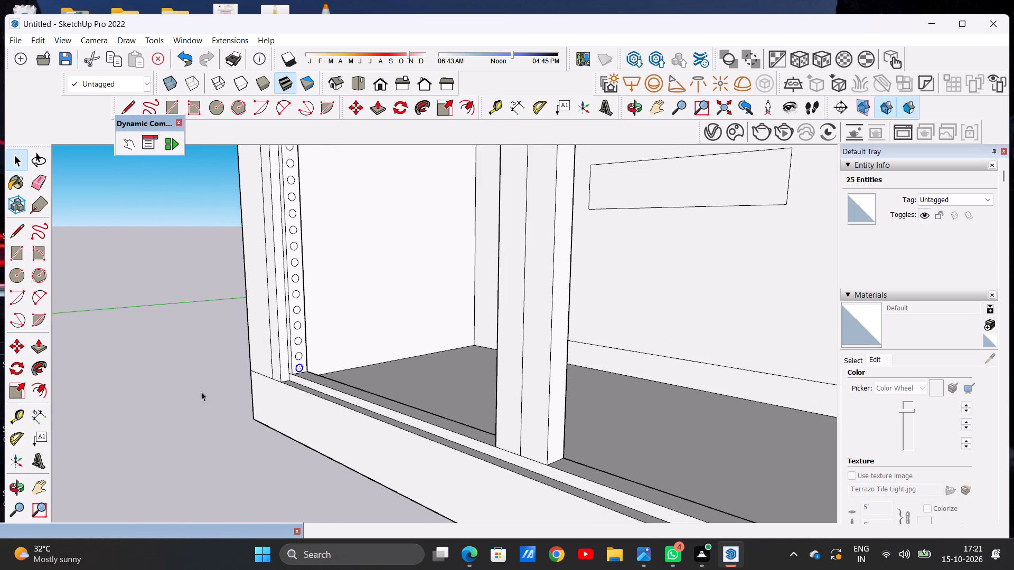
Push/Pull the top circle on the end post beside the low front wall across to the middle post's face.
scroll(315, 394, "down", 15)
middle_click_drag(323, 395, 686, 389)
scroll(511, 326, "up", 13)
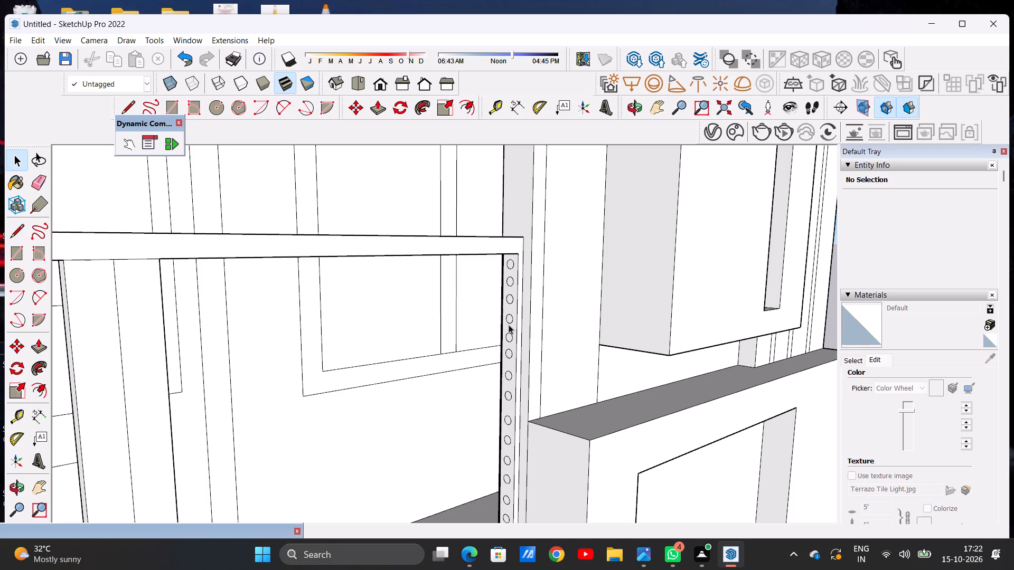
scroll(509, 325, "down", 19)
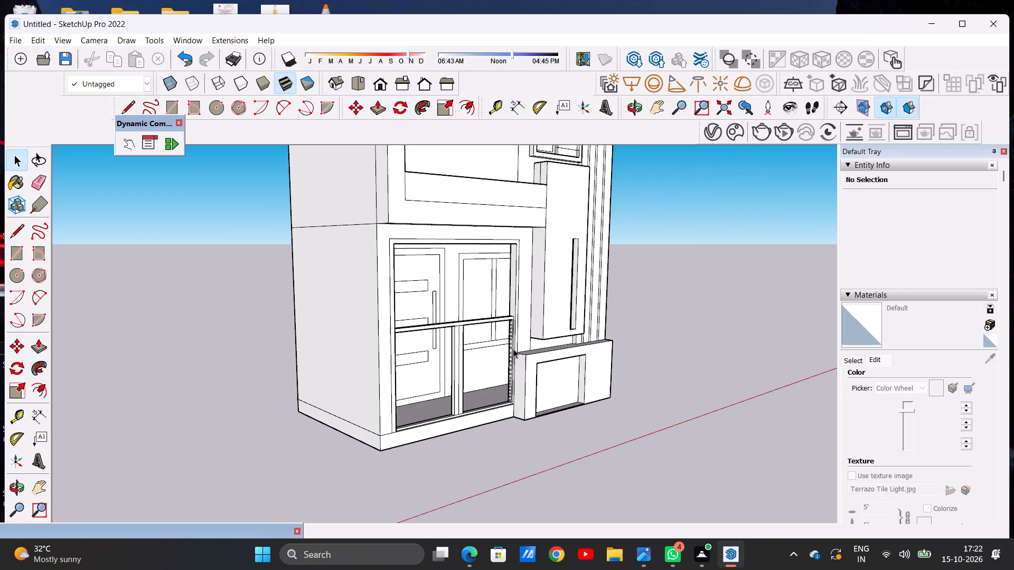
scroll(510, 349, "up", 13)
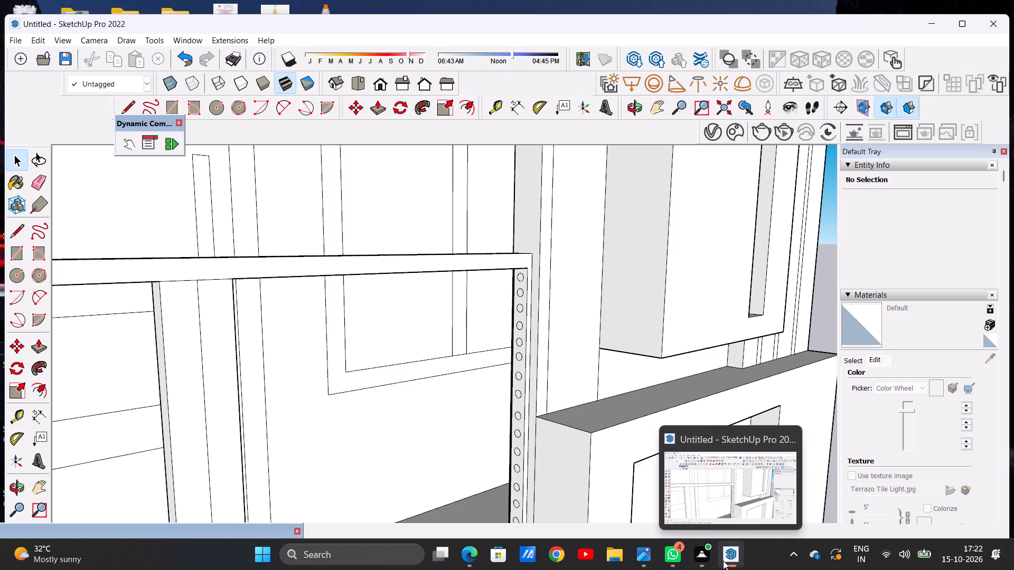
left_click(711, 473)
scroll(515, 319, "down", 17)
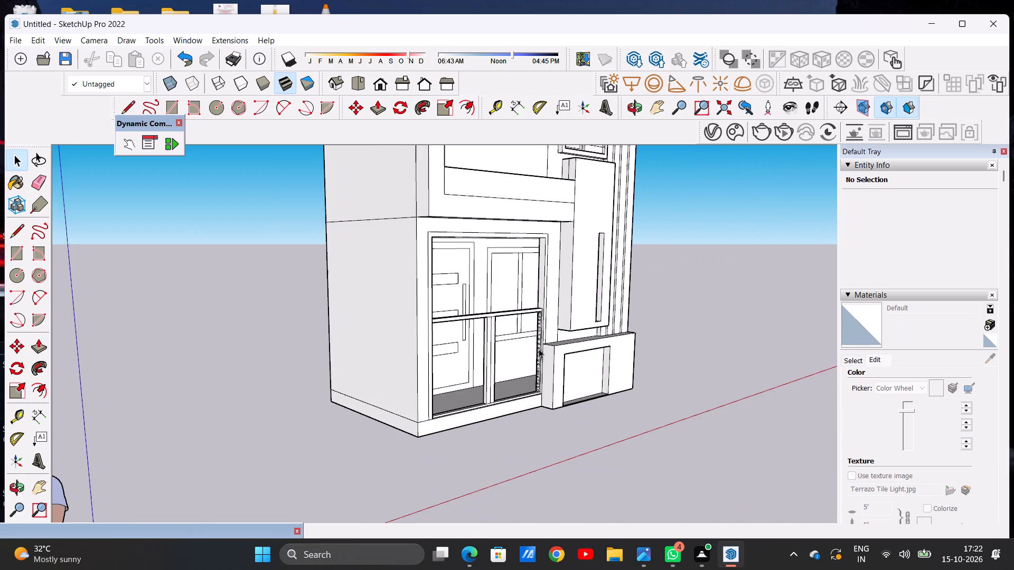
scroll(533, 386, "up", 12)
scroll(532, 414, "down", 9)
scroll(536, 330, "up", 8)
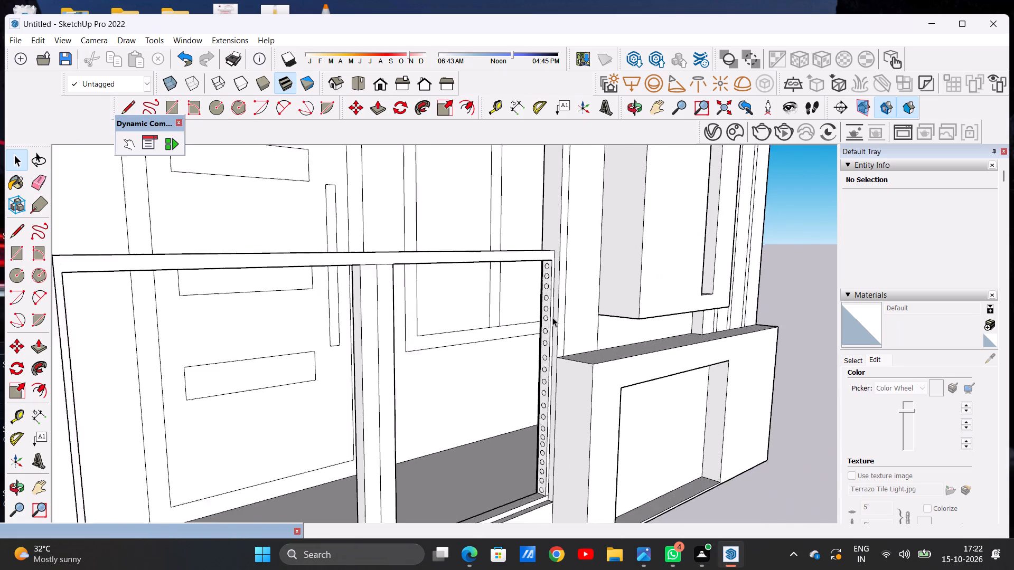
scroll(552, 317, "up", 4)
key("p")
scroll(534, 220, "up", 3)
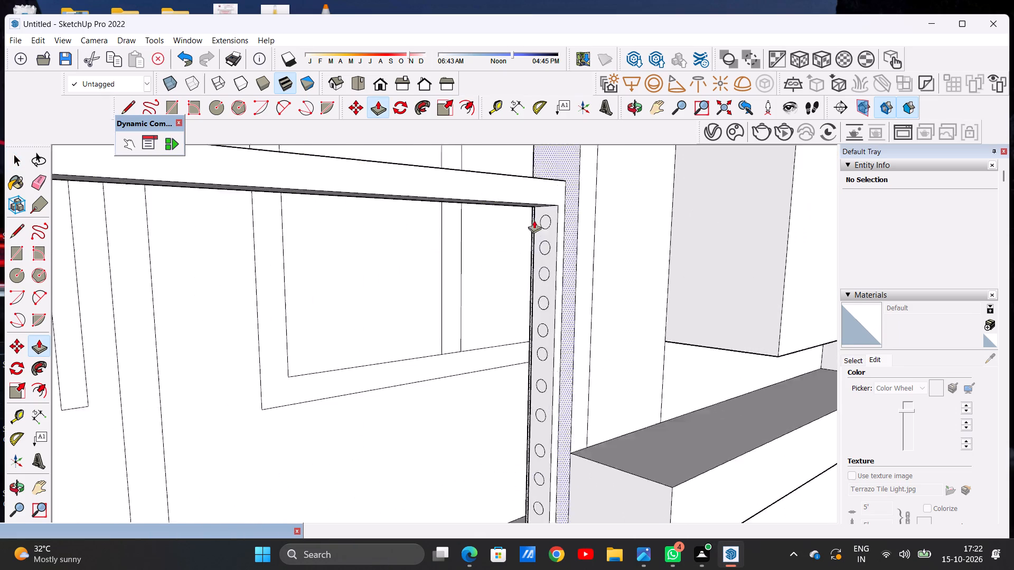
scroll(534, 220, "up", 10)
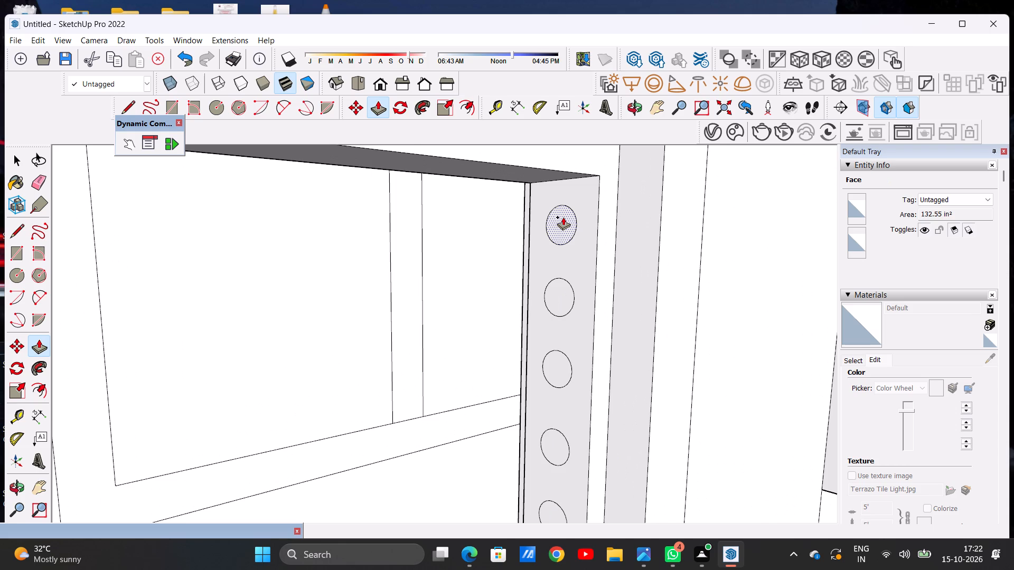
left_click(563, 217)
scroll(495, 235, "down", 19)
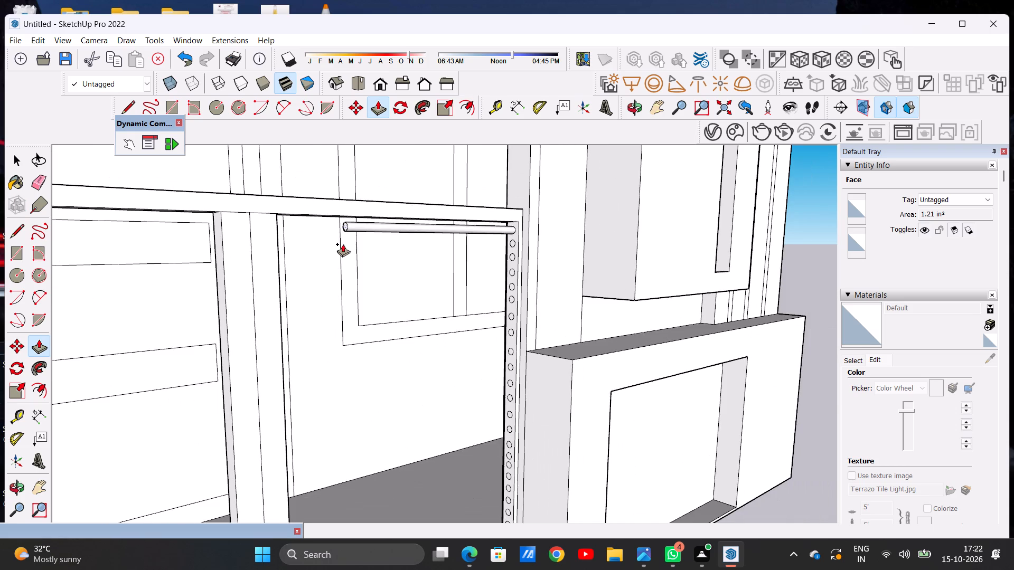
middle_click_drag(357, 244, 180, 237)
scroll(215, 229, "up", 16)
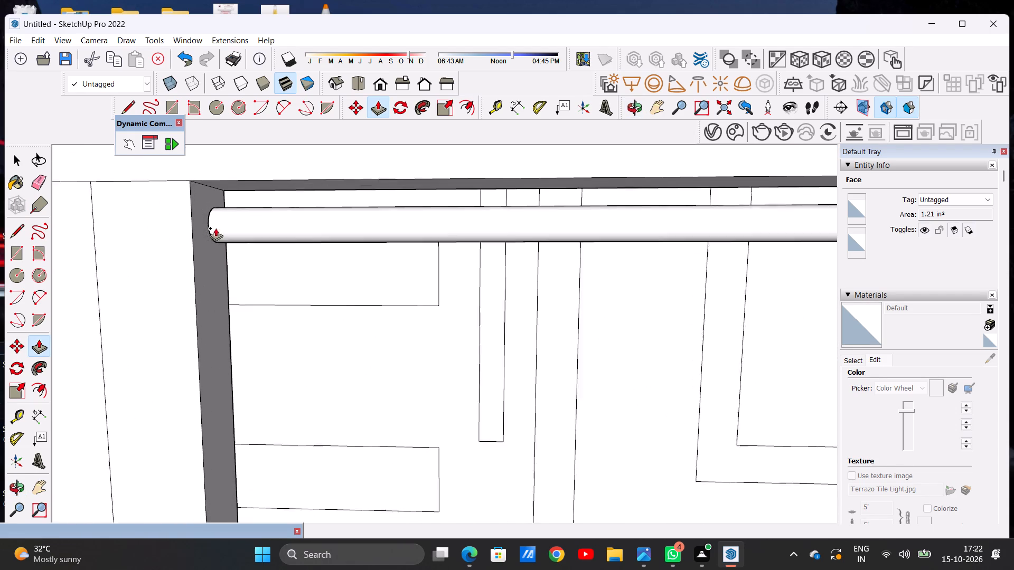
scroll(215, 228, "up", 1)
left_click(200, 195)
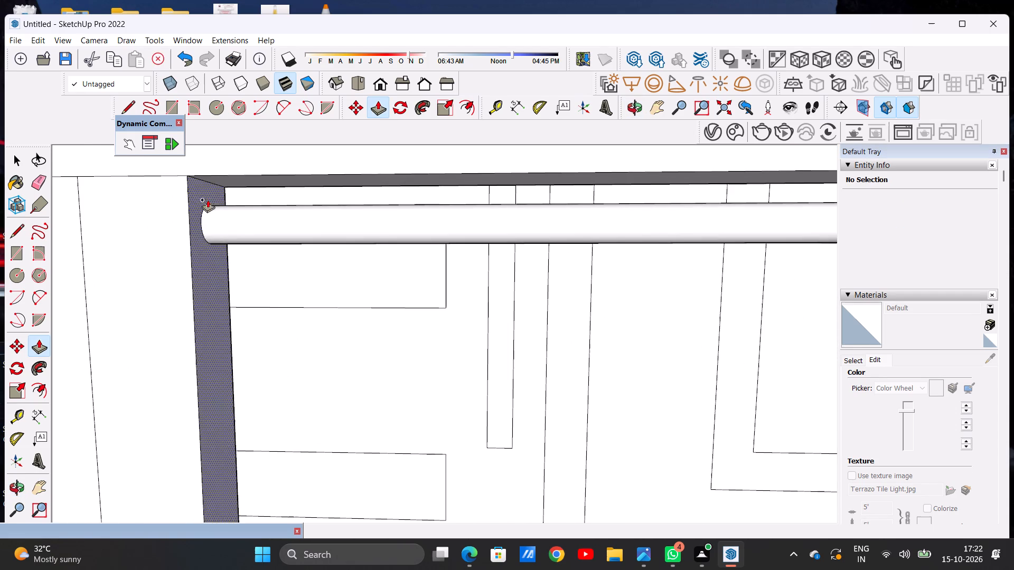
Push/Pull the second circle from the top on the same end post across to the middle post's face.
scroll(435, 237, "down", 19)
middle_click_drag(392, 260, 611, 337)
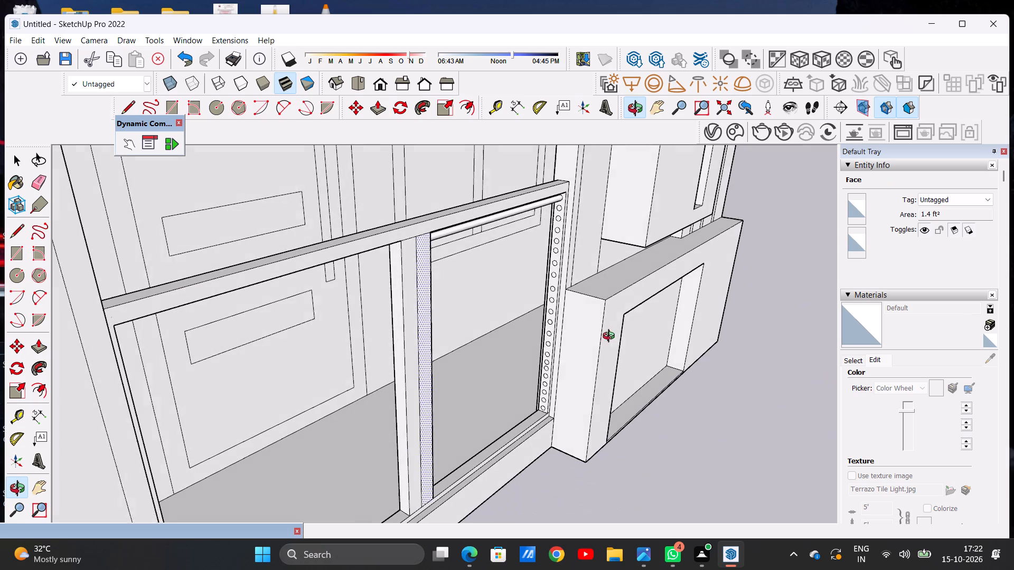
middle_click_drag(611, 337, 615, 337)
scroll(553, 207, "up", 20)
scroll(553, 207, "up", 1)
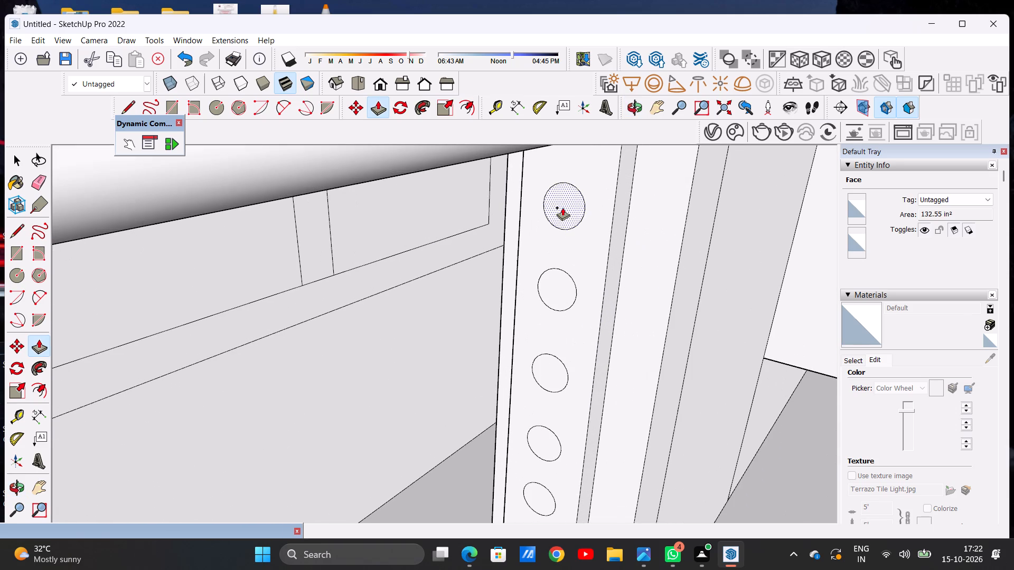
left_click(564, 196)
scroll(461, 223, "down", 14)
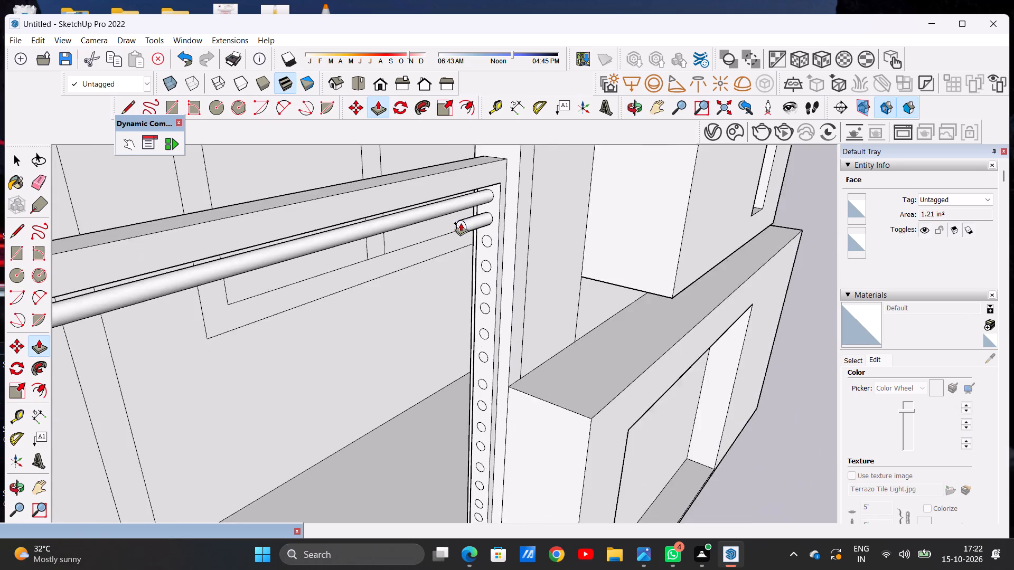
scroll(461, 223, "down", 12)
middle_click_drag(448, 242, 299, 240)
scroll(330, 244, "up", 5)
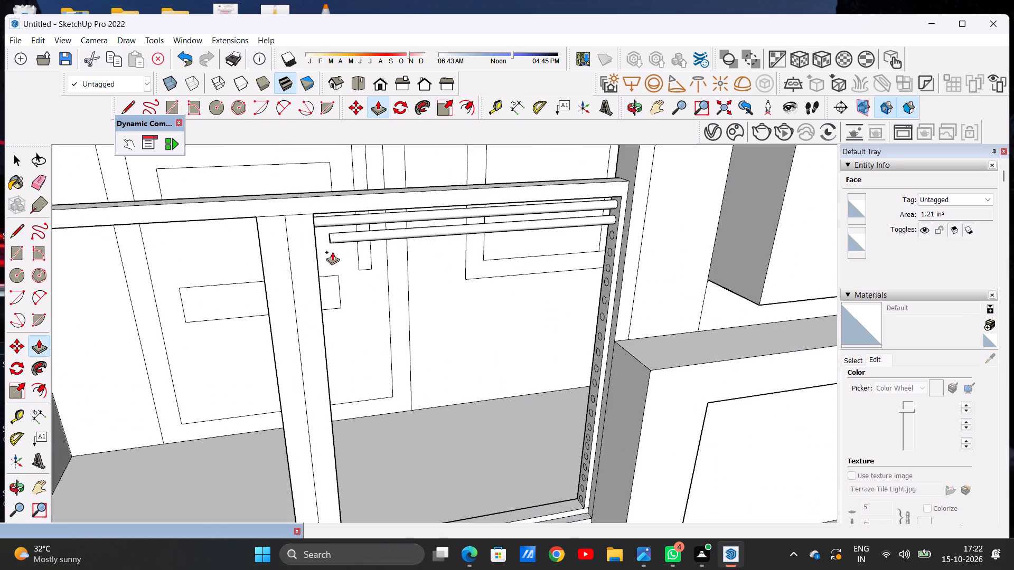
middle_click_drag(332, 252, 305, 213)
scroll(313, 213, "up", 18)
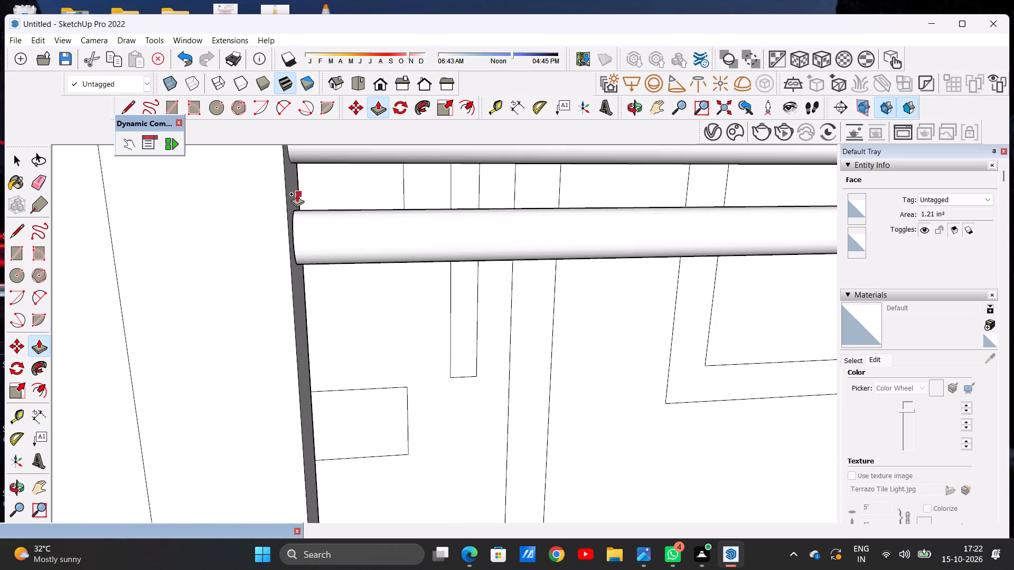
left_click(292, 187)
Push/Pull the top circle on the end post near the house's outer corner across to the middle post's face.
scroll(409, 237, "down", 18)
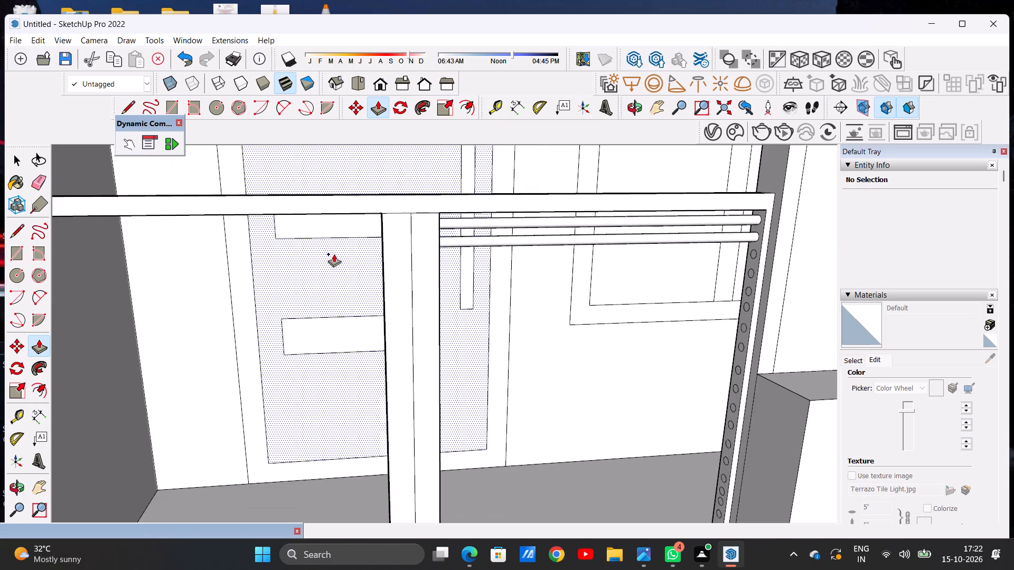
middle_click(294, 261)
scroll(420, 243, "down", 11)
middle_click_drag(411, 269, 289, 259)
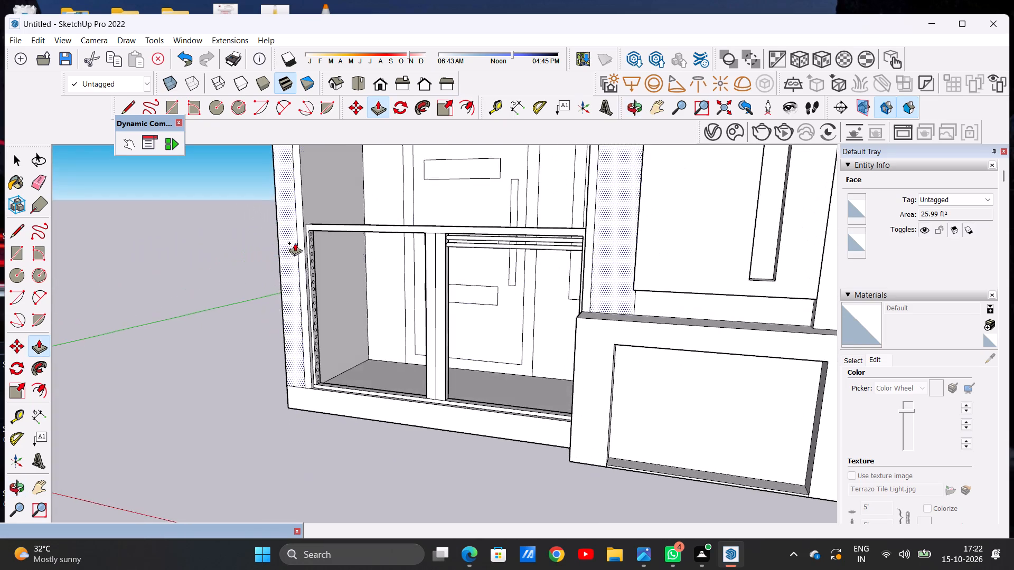
scroll(316, 238, "up", 7)
scroll(312, 233, "down", 1)
scroll(312, 233, "up", 19)
left_click(297, 227)
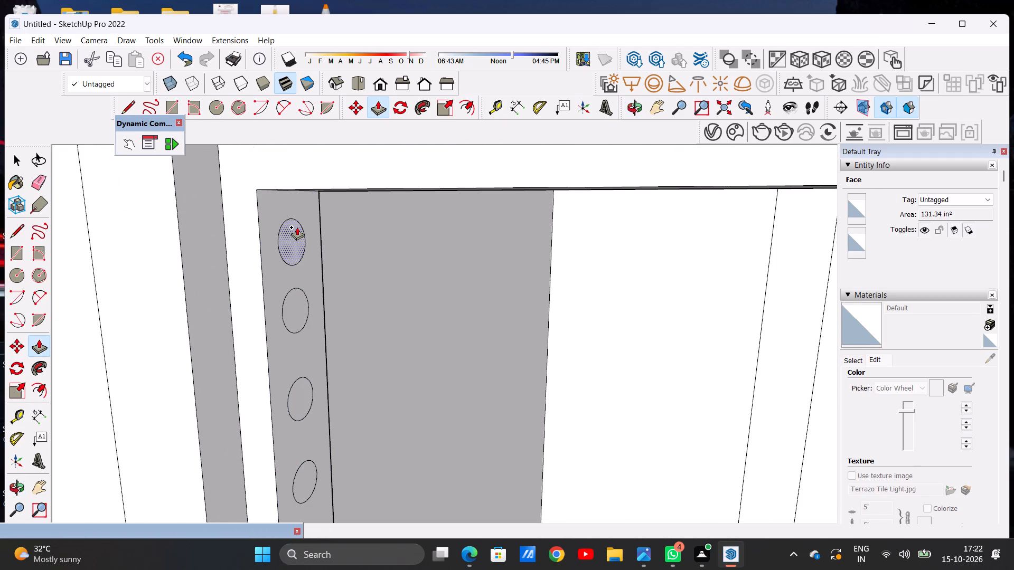
scroll(419, 246, "down", 12)
middle_click(597, 258)
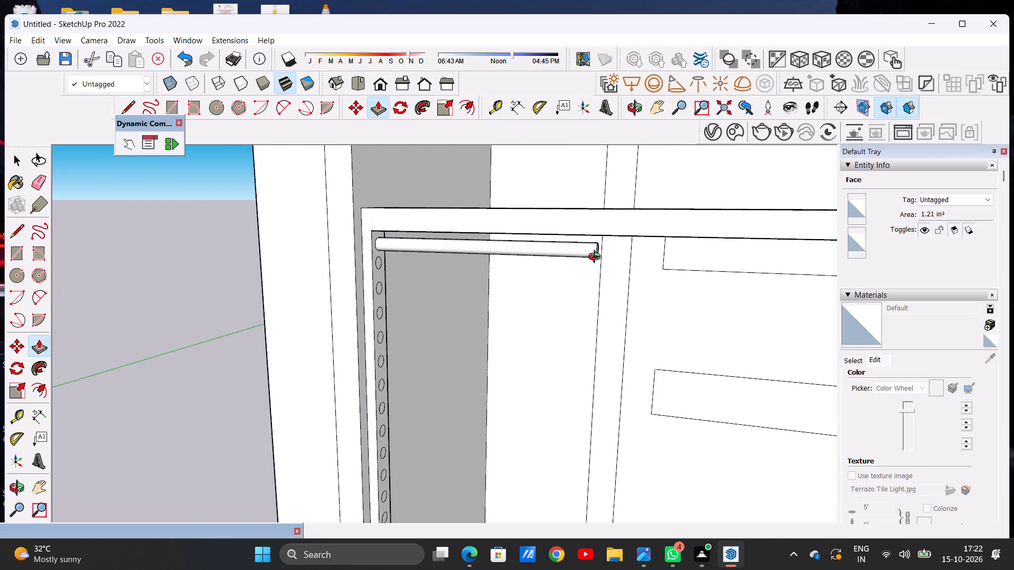
scroll(582, 265, "down", 9)
scroll(655, 268, "up", 11)
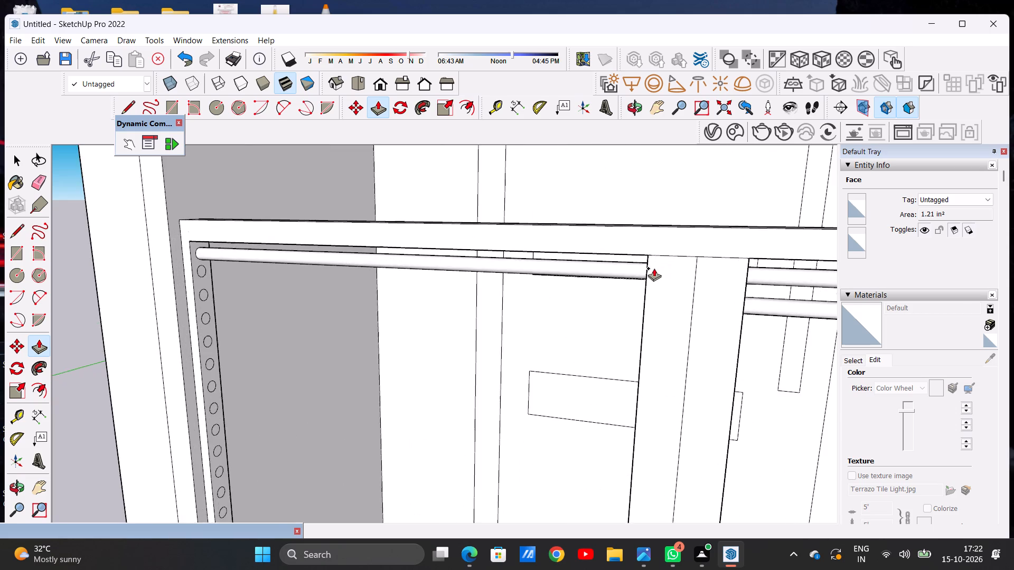
scroll(654, 268, "up", 6)
middle_click_drag(626, 275, 719, 274)
scroll(632, 269, "up", 9)
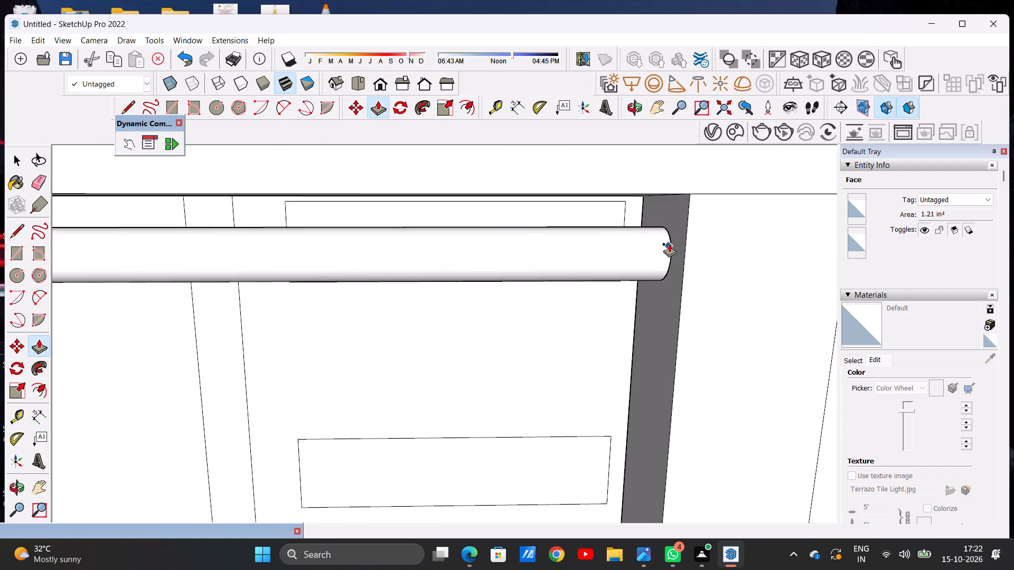
left_click(664, 219)
Push/Pull the third circle from the top on the end post beside the low front wall across to the middle post's face.
scroll(485, 298, "down", 7)
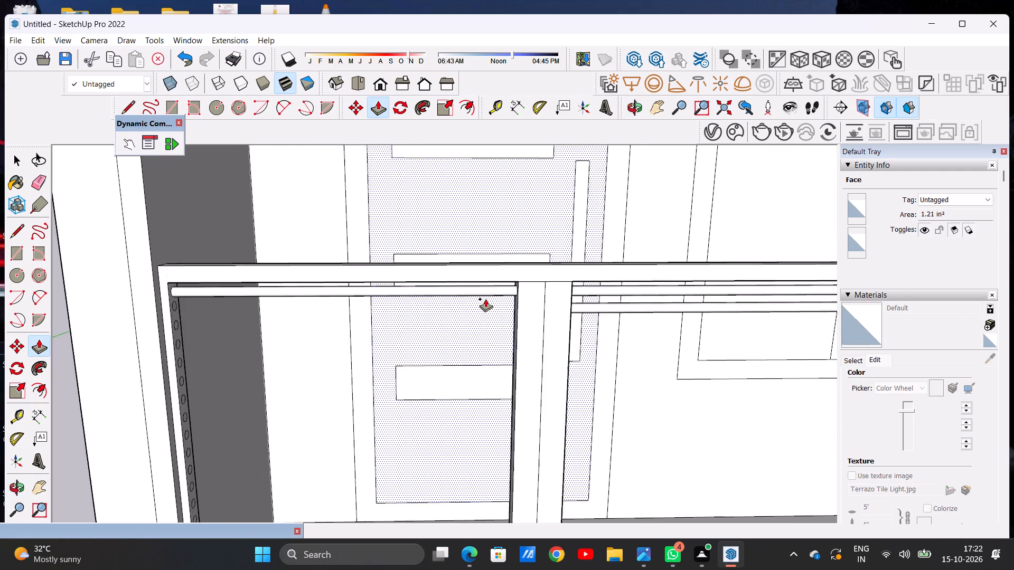
scroll(485, 299, "down", 9)
middle_click_drag(537, 335, 672, 341)
scroll(583, 296, "up", 8)
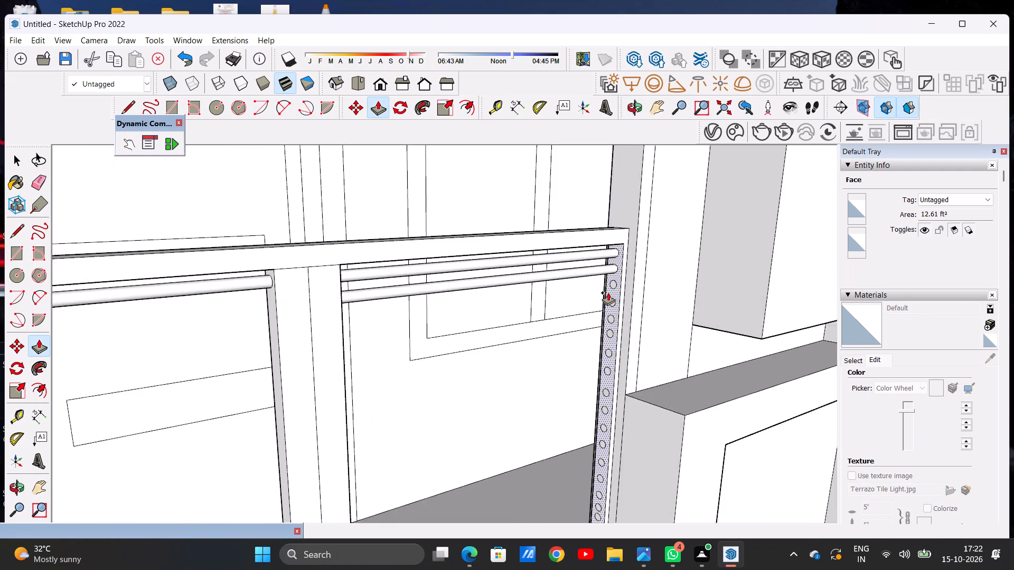
scroll(608, 292, "up", 11)
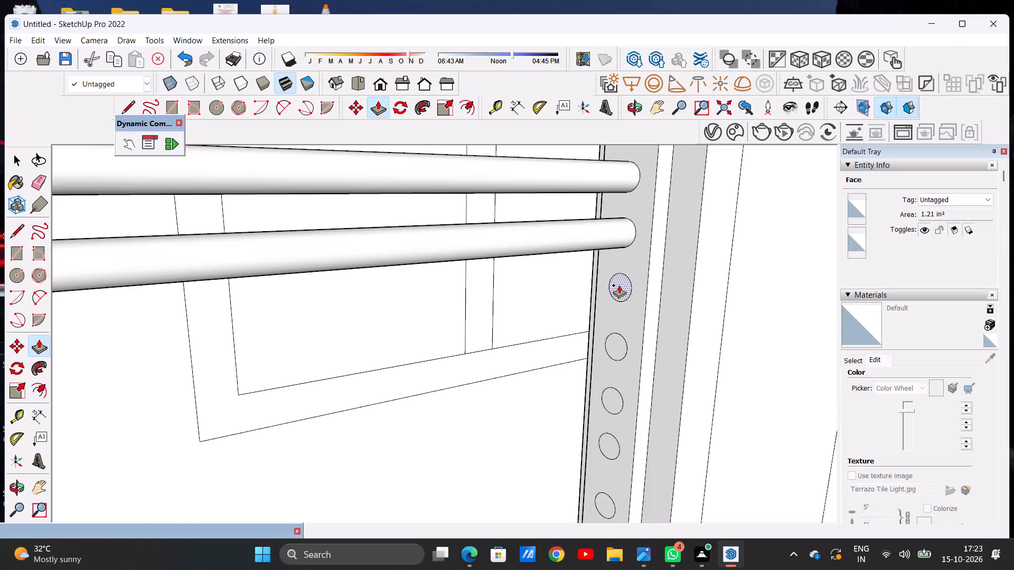
left_click(619, 285)
scroll(488, 303, "down", 19)
middle_click_drag(379, 307, 305, 302)
scroll(325, 295, "up", 6)
middle_click_drag(326, 297, 263, 284)
scroll(272, 286, "up", 3)
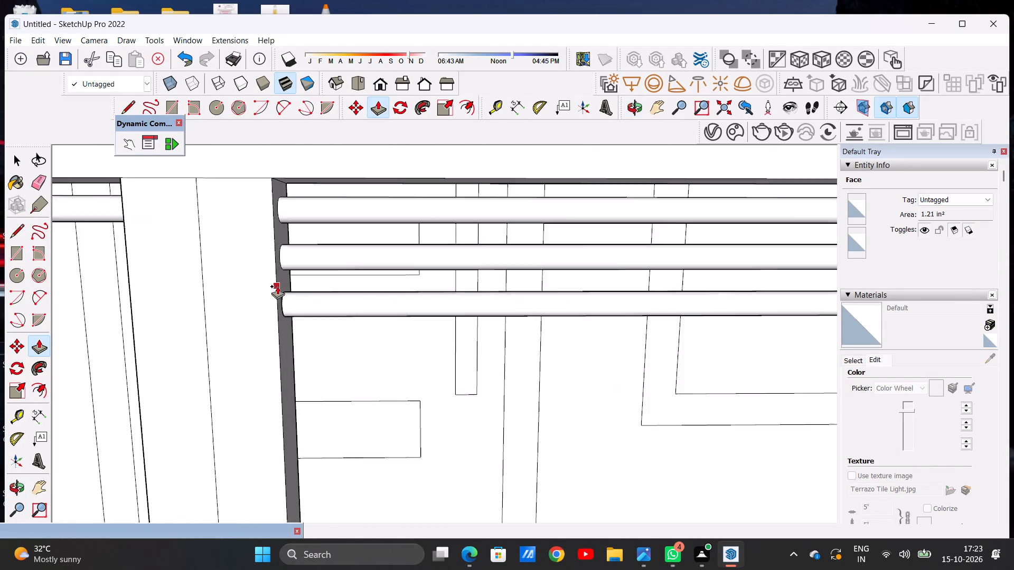
scroll(277, 286, "up", 13)
left_click(253, 264)
Push/Pull the fourth circle from the top on the end post beside the low front wall across to the middle post's face.
scroll(320, 252, "down", 8)
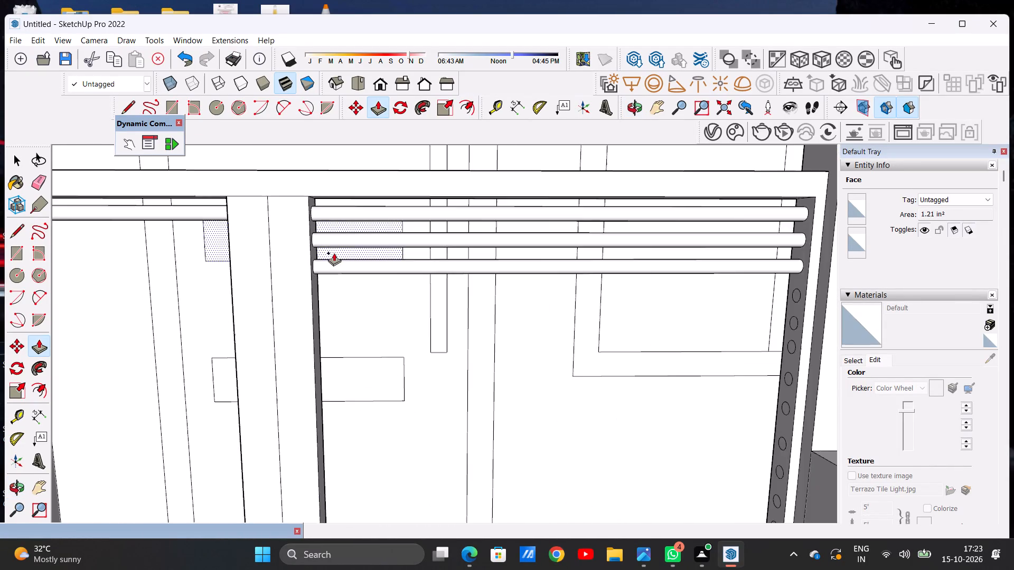
scroll(356, 256, "down", 13)
middle_click_drag(353, 306, 495, 358)
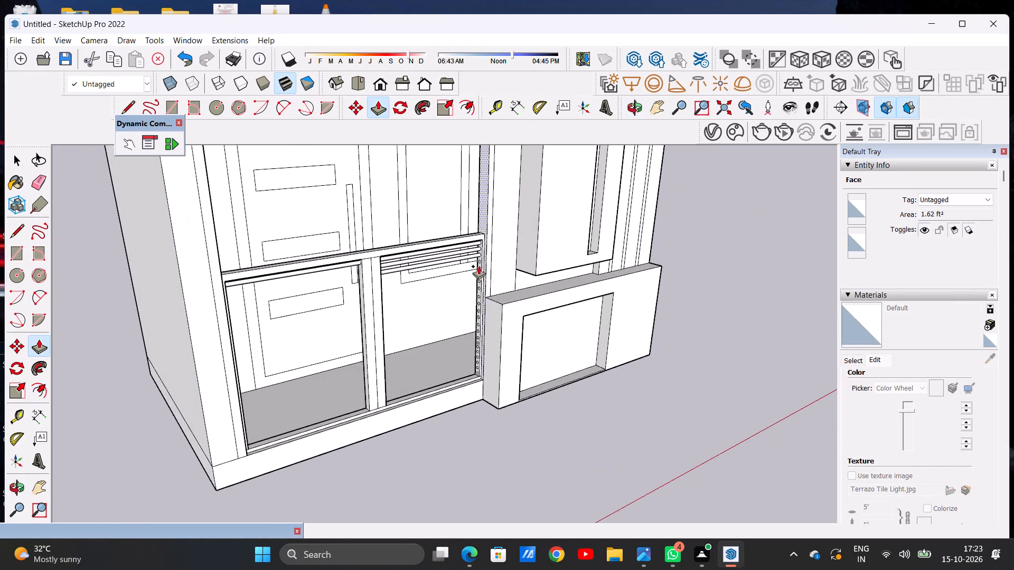
scroll(475, 264, "up", 13)
scroll(527, 262, "up", 4)
left_click(536, 294)
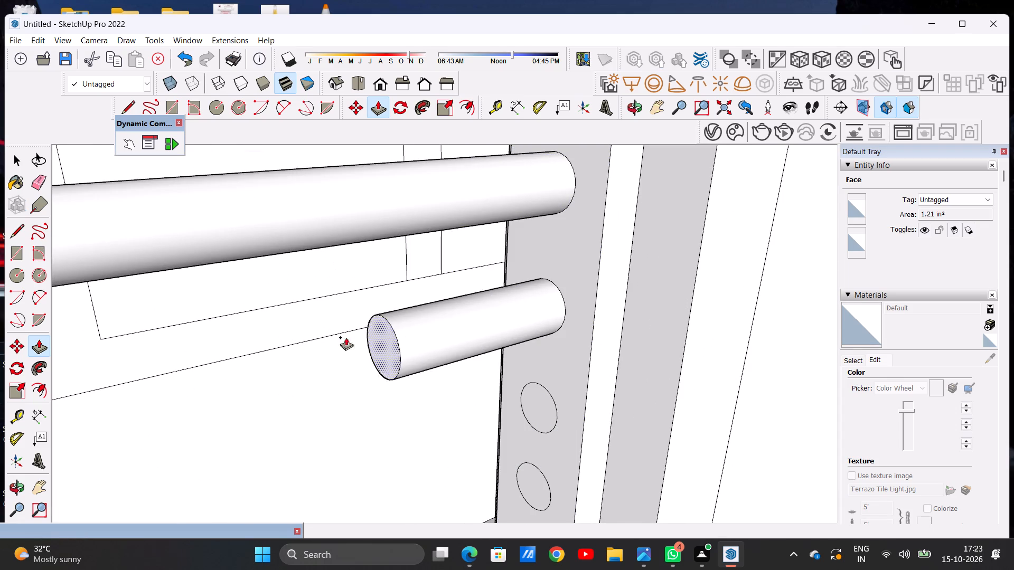
scroll(354, 323, "down", 20)
scroll(354, 323, "down", 8)
middle_click_drag(305, 320, 204, 282)
scroll(344, 283, "up", 6)
middle_click_drag(310, 320, 255, 303)
scroll(253, 301, "up", 6)
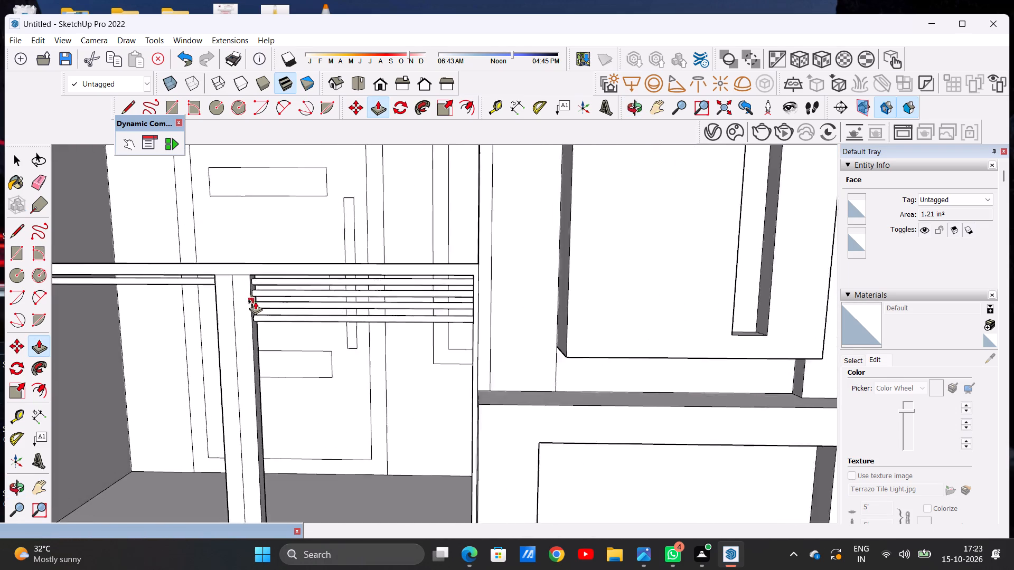
scroll(255, 301, "up", 15)
scroll(252, 324, "down", 7)
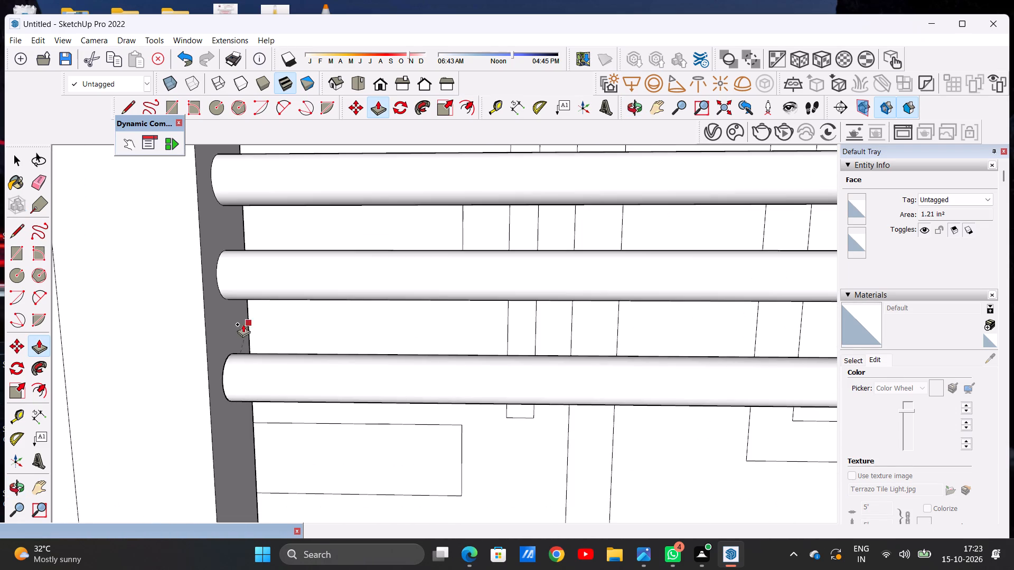
left_click(219, 326)
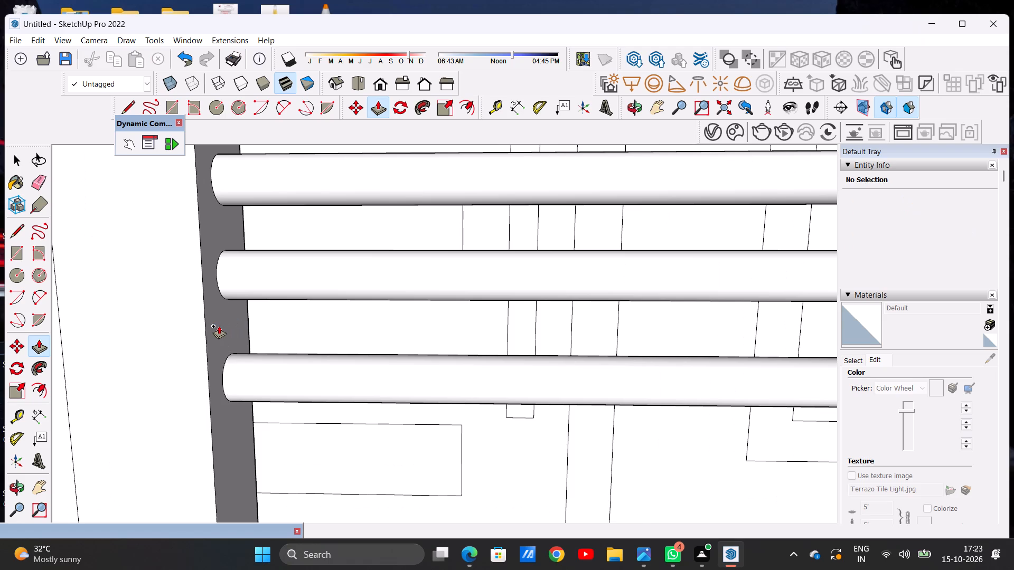
Push/Pull the fifth circle from the top on the end post beside the low front wall across to the middle post's face.
scroll(261, 359, "down", 20)
scroll(261, 359, "down", 2)
middle_click_drag(325, 372, 487, 382)
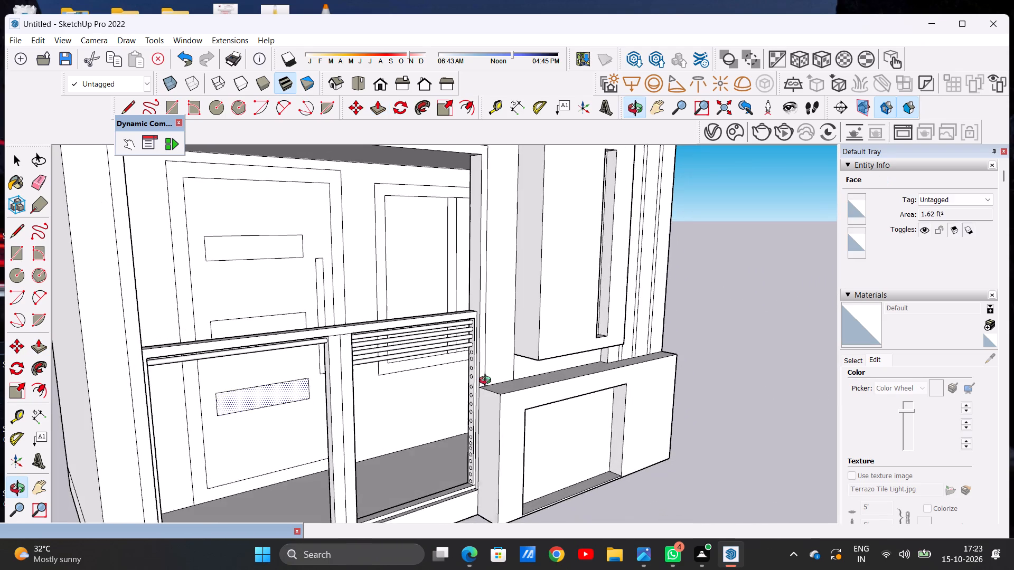
middle_click_drag(487, 382, 490, 381)
scroll(491, 347, "up", 20)
scroll(491, 347, "up", 2)
scroll(455, 353, "down", 1)
scroll(455, 353, "up", 3)
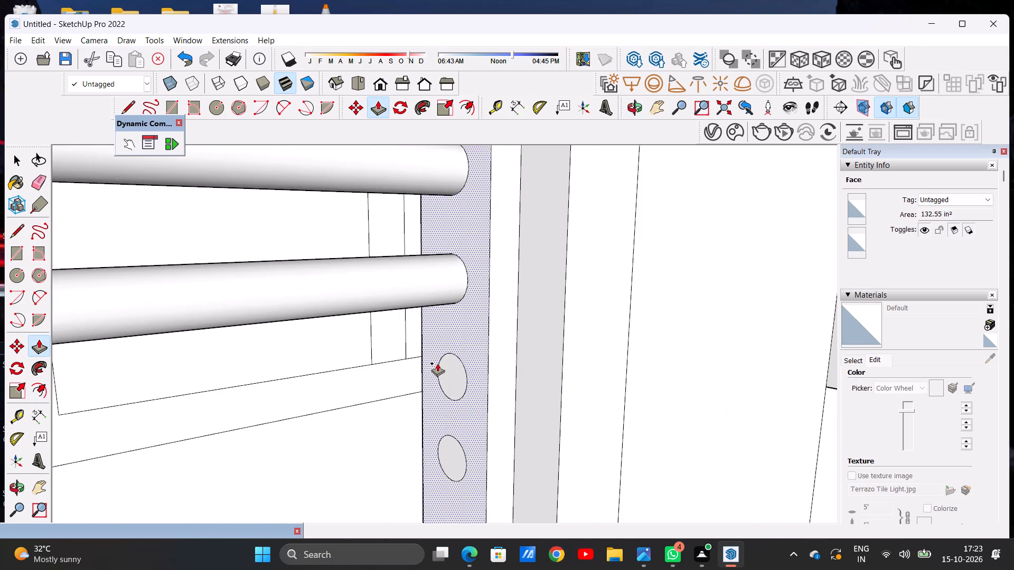
Push/Pull the sixth circle from the top on the end post beside the low front wall across to the middle post's face.
left_click(449, 369)
scroll(350, 388, "down", 10)
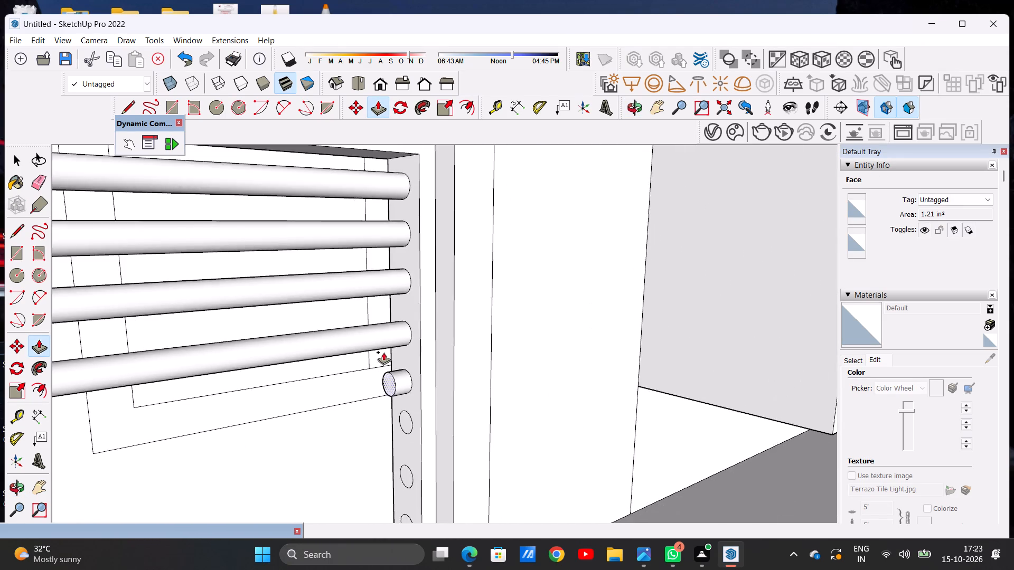
scroll(383, 352, "down", 11)
scroll(256, 375, "down", 6)
middle_click_drag(264, 378, 174, 360)
scroll(256, 360, "up", 3)
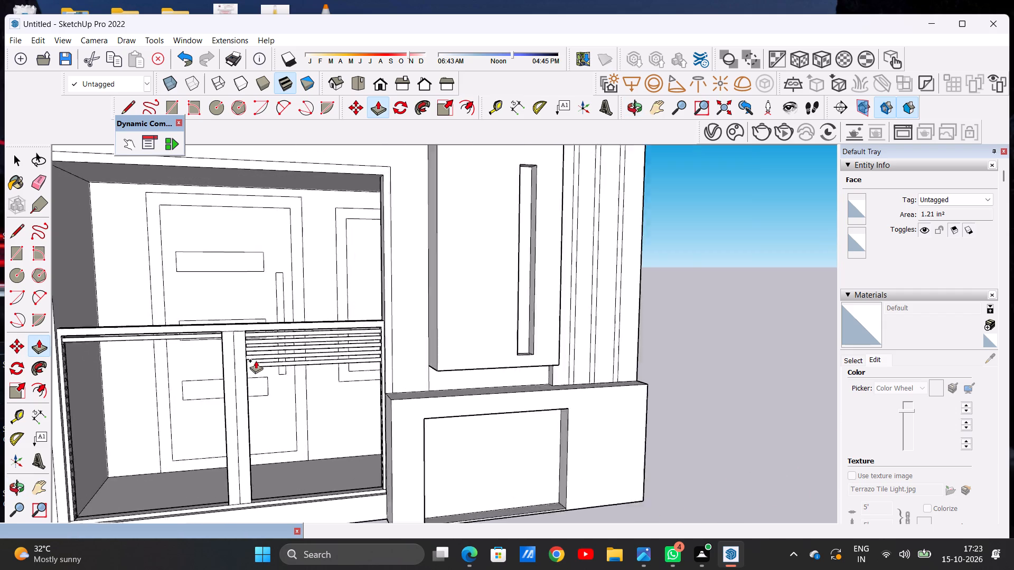
scroll(256, 360, "up", 10)
middle_click_drag(279, 373, 212, 361)
scroll(247, 356, "up", 8)
scroll(226, 355, "down", 1)
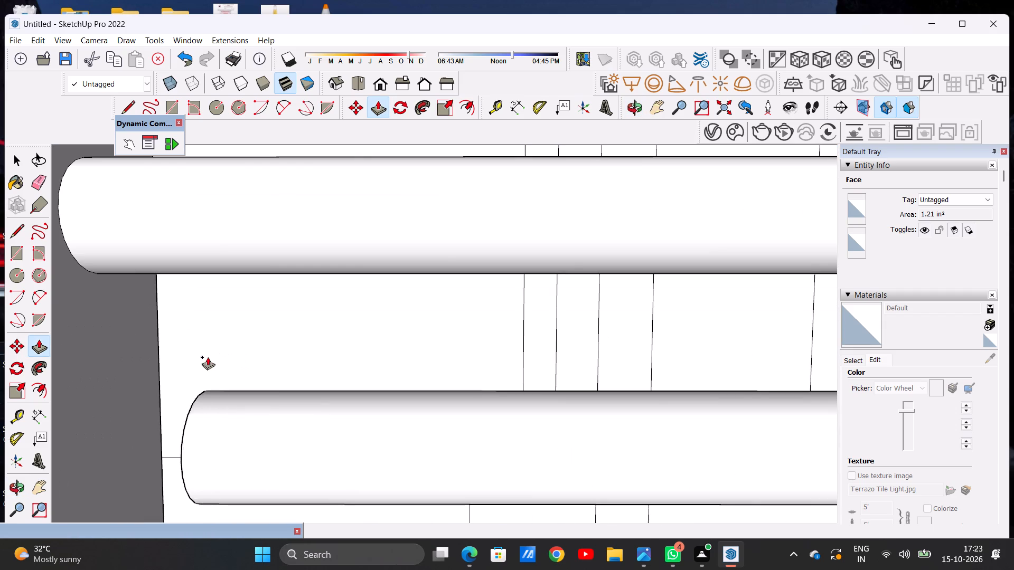
left_click(107, 337)
Push/Pull the seventh circle from the top on the end post beside the low front wall across to the middle post's face.
scroll(281, 336, "down", 13)
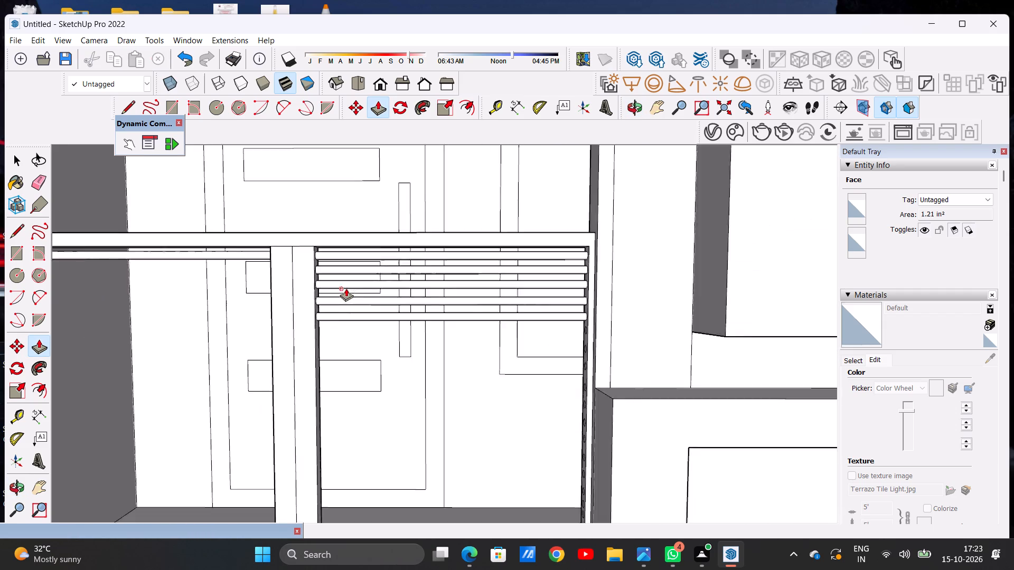
scroll(346, 288, "down", 3)
middle_click_drag(335, 393, 512, 450)
scroll(524, 312, "up", 13)
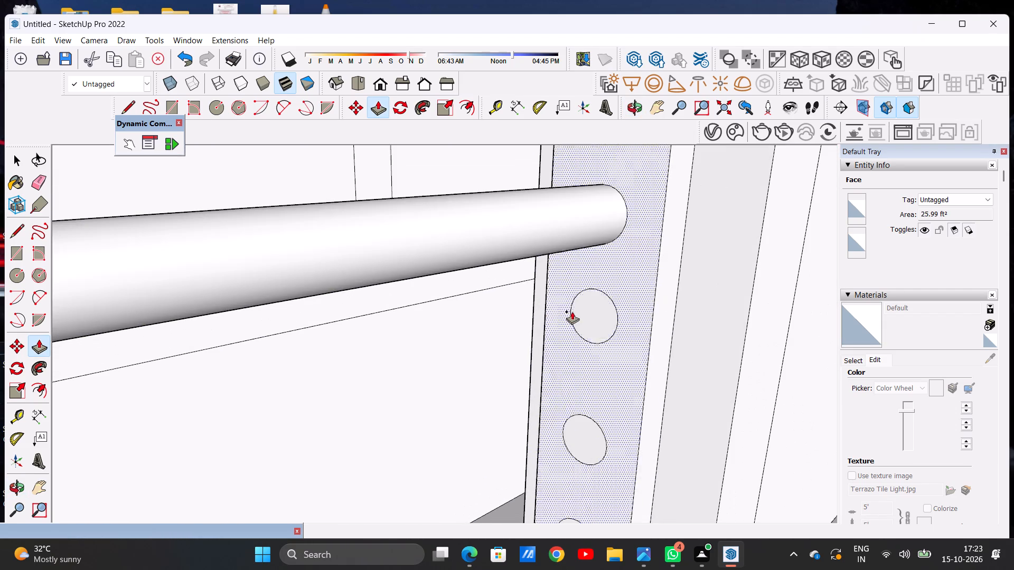
left_click(586, 308)
scroll(259, 371, "down", 16)
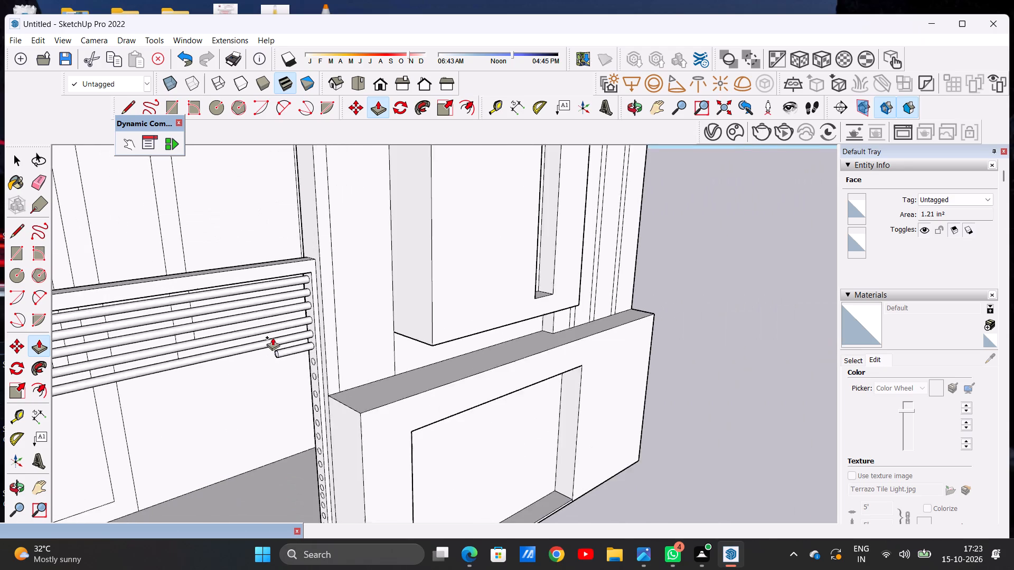
scroll(273, 337, "down", 4)
middle_click_drag(175, 372, 35, 307)
scroll(196, 338, "up", 2)
scroll(196, 338, "down", 1)
scroll(196, 338, "up", 3)
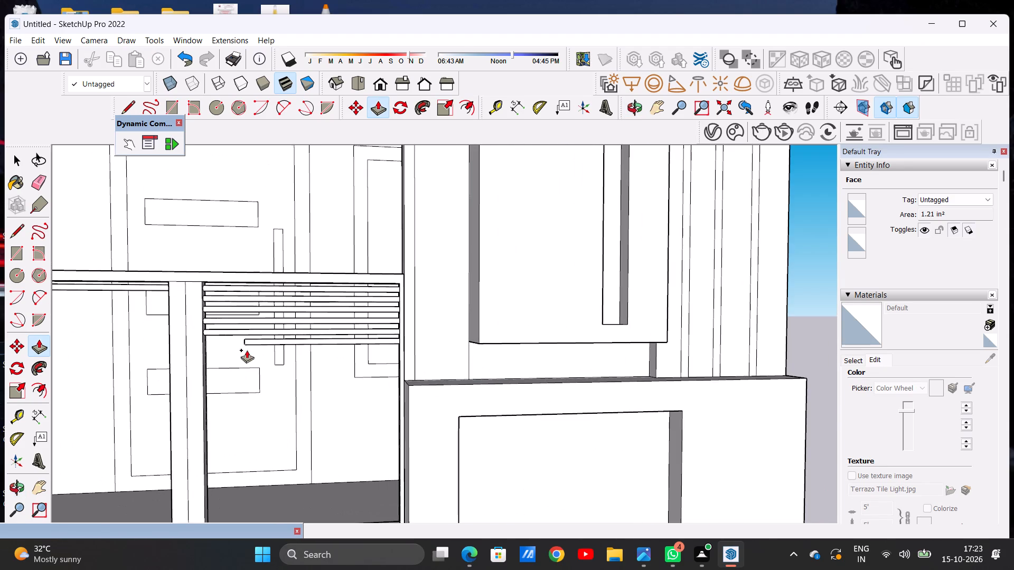
middle_click_drag(195, 346, 137, 343)
scroll(230, 334, "up", 15)
scroll(205, 364, "down", 1)
scroll(205, 364, "up", 2)
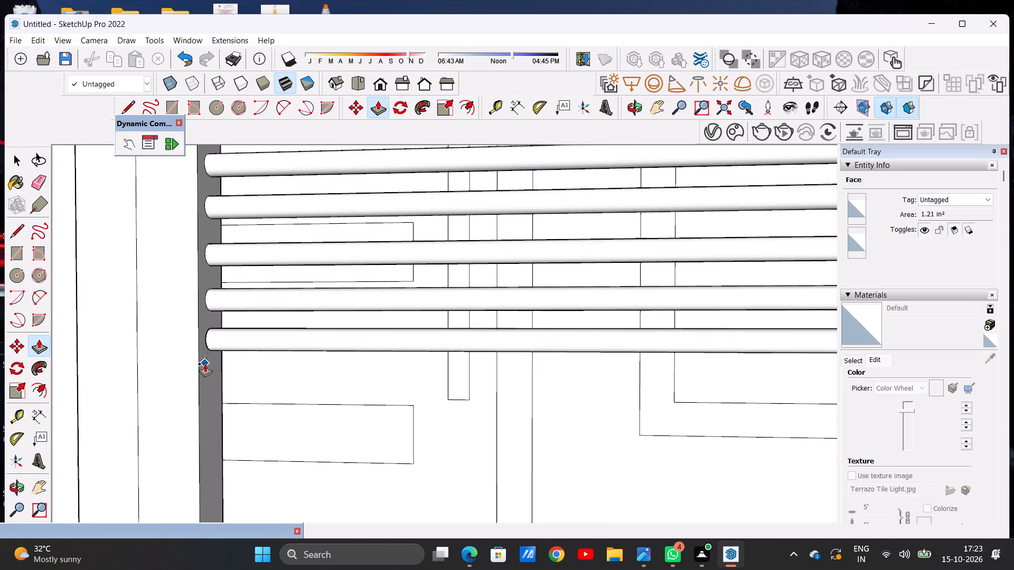
left_click(212, 318)
Push/Pull the eighth circle from the top on the end post beside the low front wall across to the middle post's face.
scroll(228, 336, "down", 20)
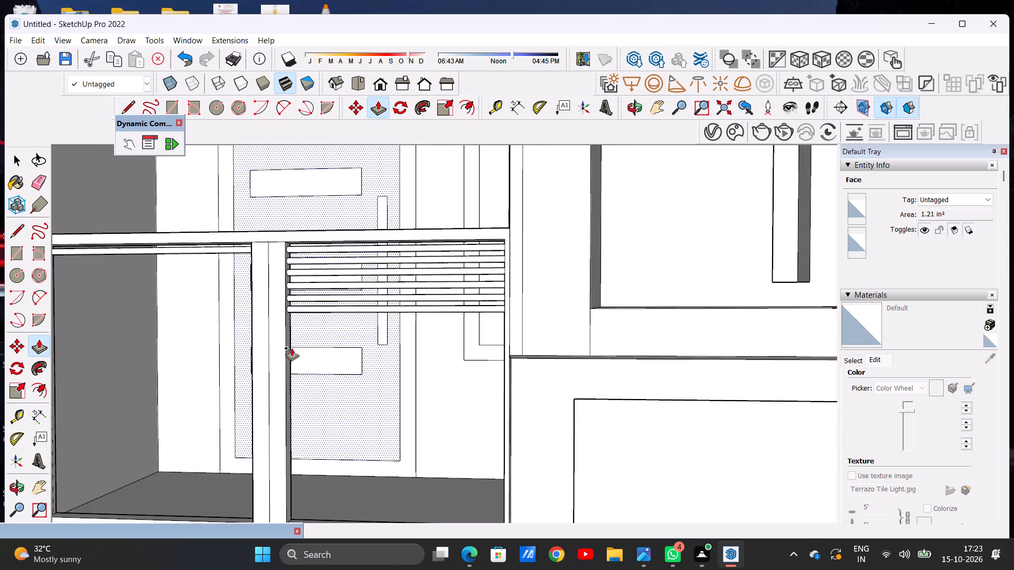
middle_click_drag(298, 360, 489, 424)
scroll(508, 321, "up", 16)
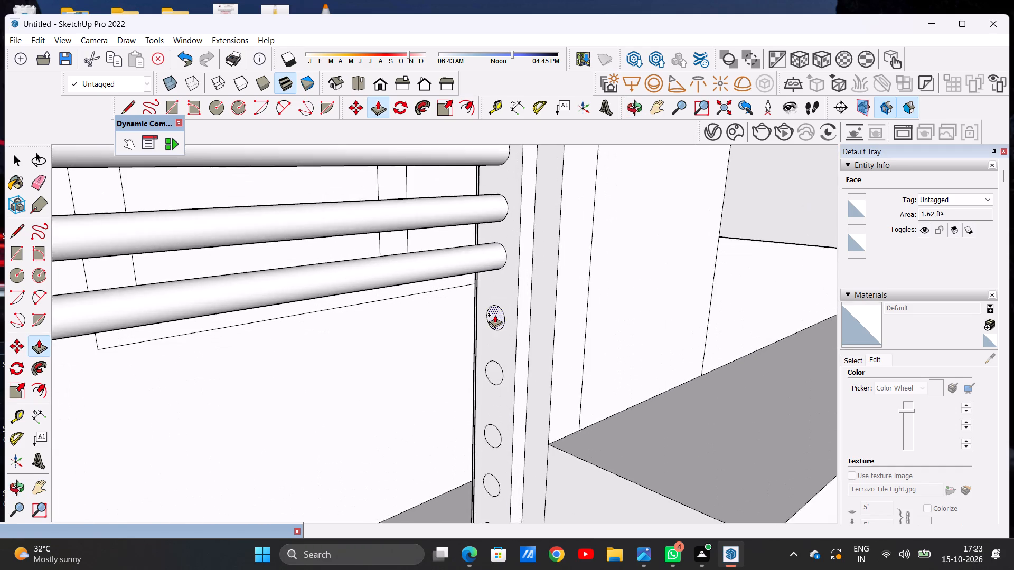
scroll(495, 315, "up", 2)
left_click(496, 315)
scroll(333, 339, "down", 20)
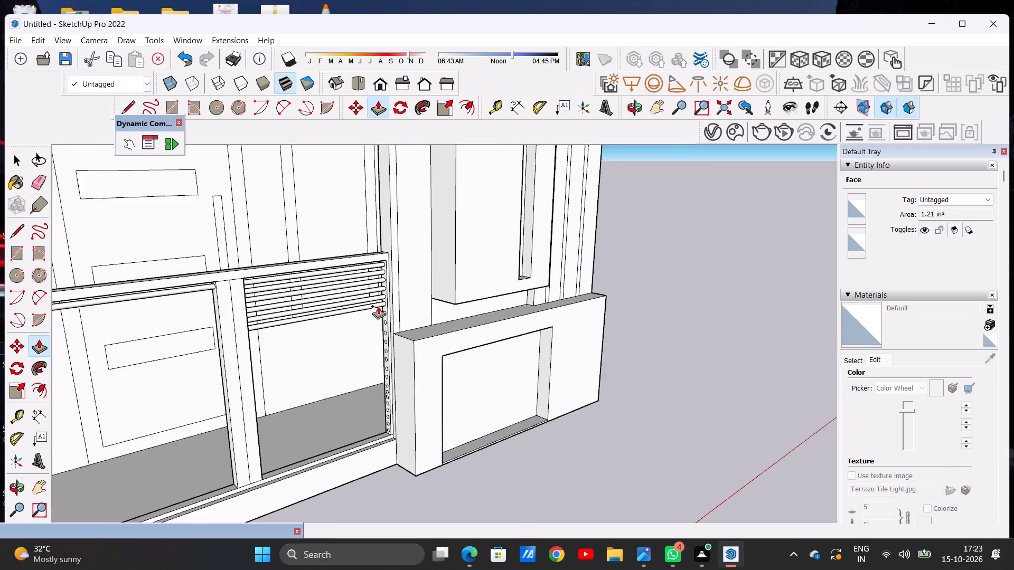
middle_click_drag(318, 333, 158, 309)
scroll(351, 309, "up", 9)
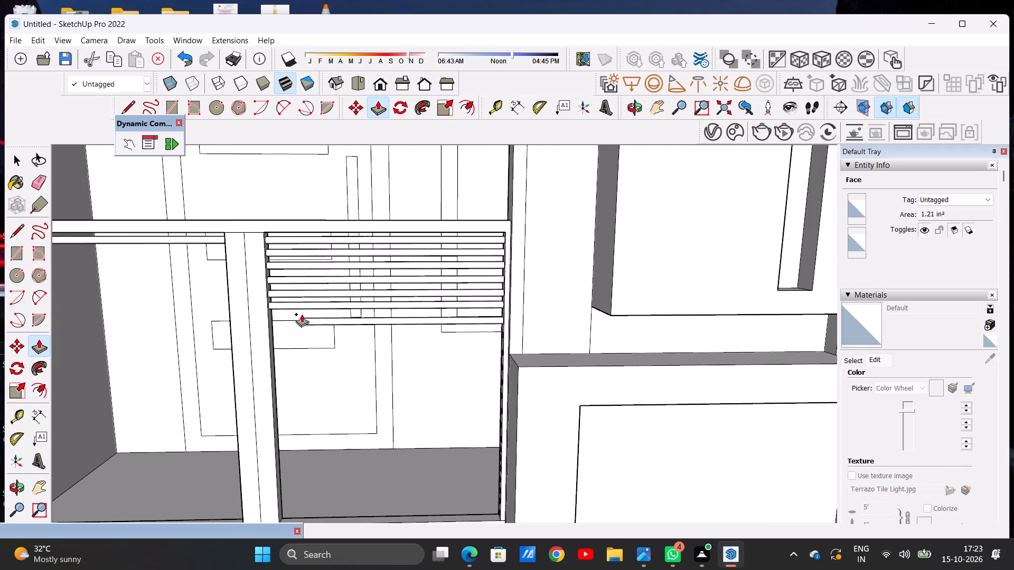
scroll(302, 314, "up", 3)
middle_click_drag(311, 337, 242, 309)
scroll(239, 307, "up", 5)
left_click(239, 307)
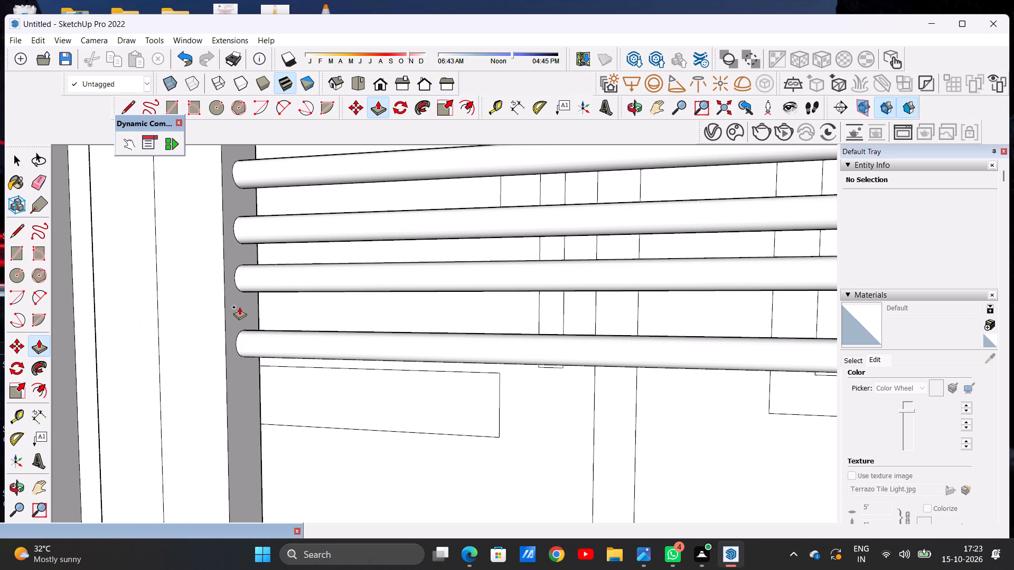
Push/Pull the ninth circle from the top on the end post beside the low front wall across to the middle post's face.
scroll(253, 303, "down", 11)
middle_click_drag(259, 350, 528, 436)
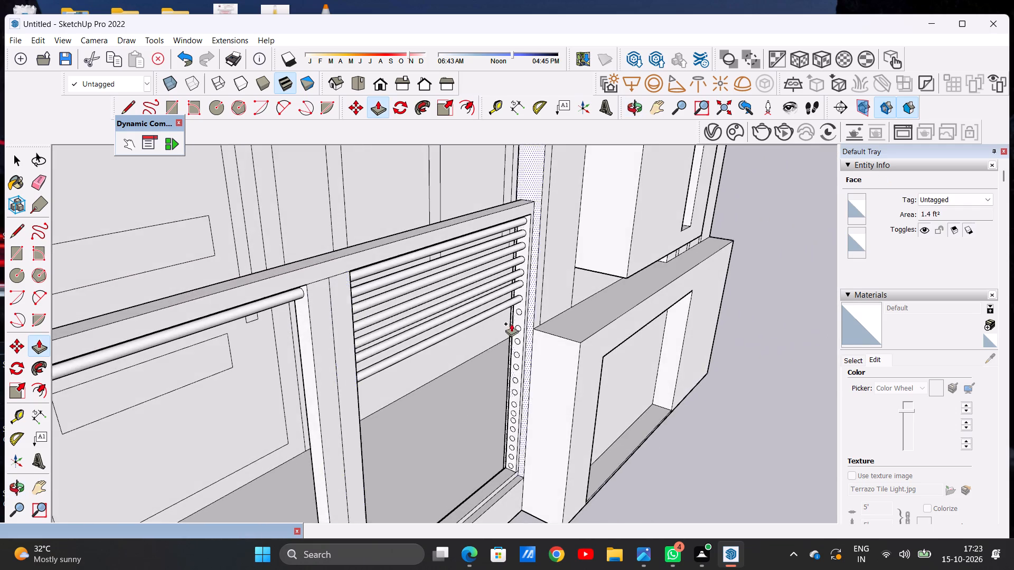
scroll(511, 324, "up", 15)
left_click(524, 292)
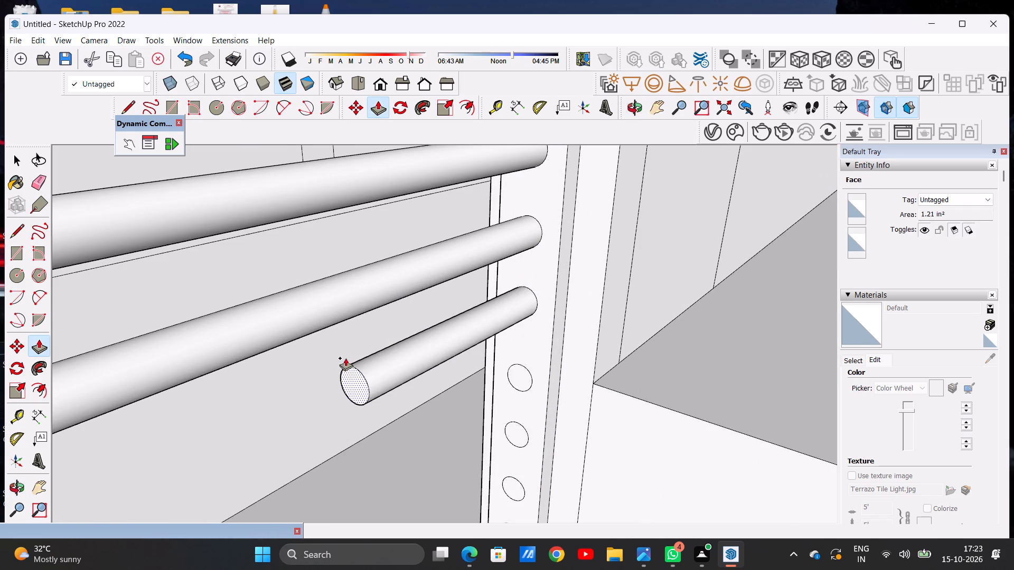
scroll(345, 358, "down", 15)
middle_click_drag(320, 369, 155, 314)
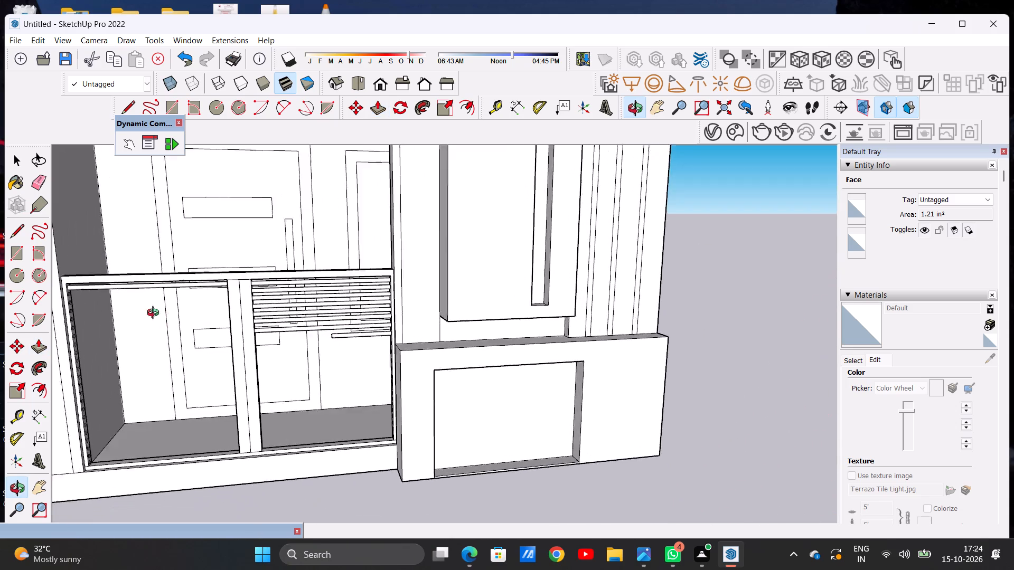
middle_click_drag(155, 314, 151, 312)
scroll(240, 317, "up", 5)
middle_click_drag(289, 348, 250, 308)
scroll(250, 308, "up", 1)
scroll(312, 351, "up", 7)
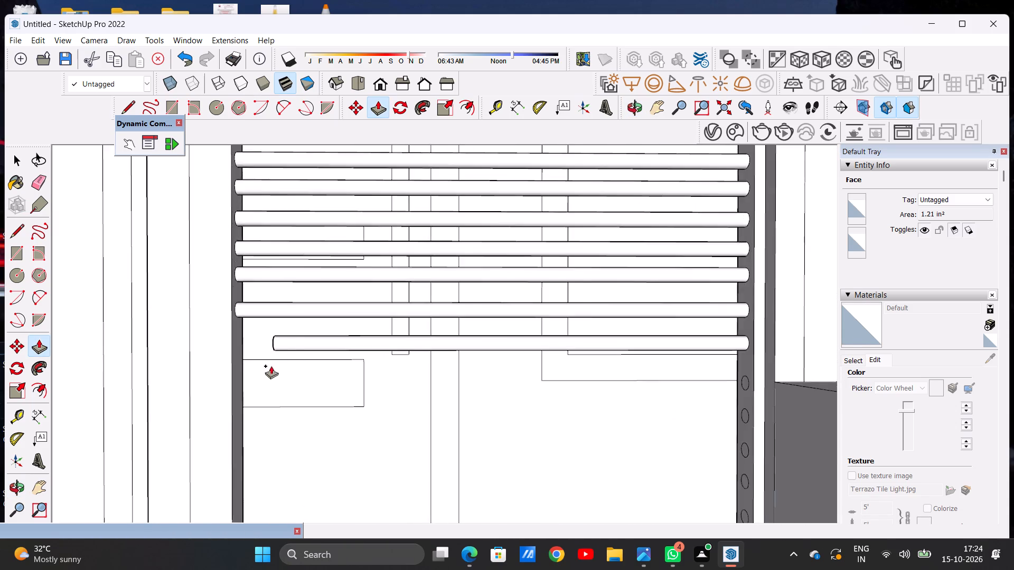
scroll(271, 366, "up", 6)
scroll(186, 310, "down", 8)
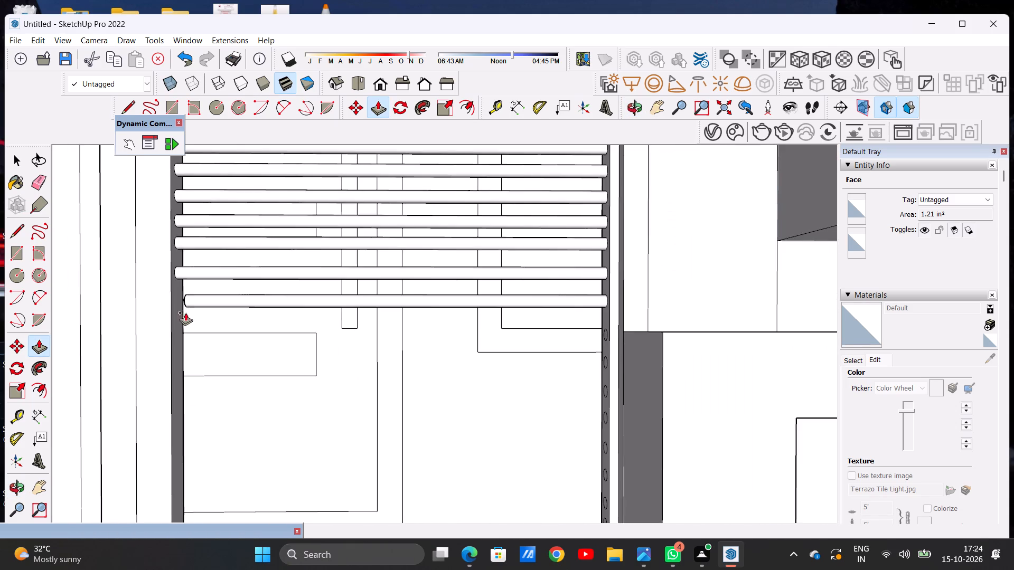
scroll(185, 292, "up", 7)
left_click(154, 273)
Push/Pull the tenth circle from the top on the end post beside the low front wall across to the middle post's face.
scroll(234, 270, "down", 10)
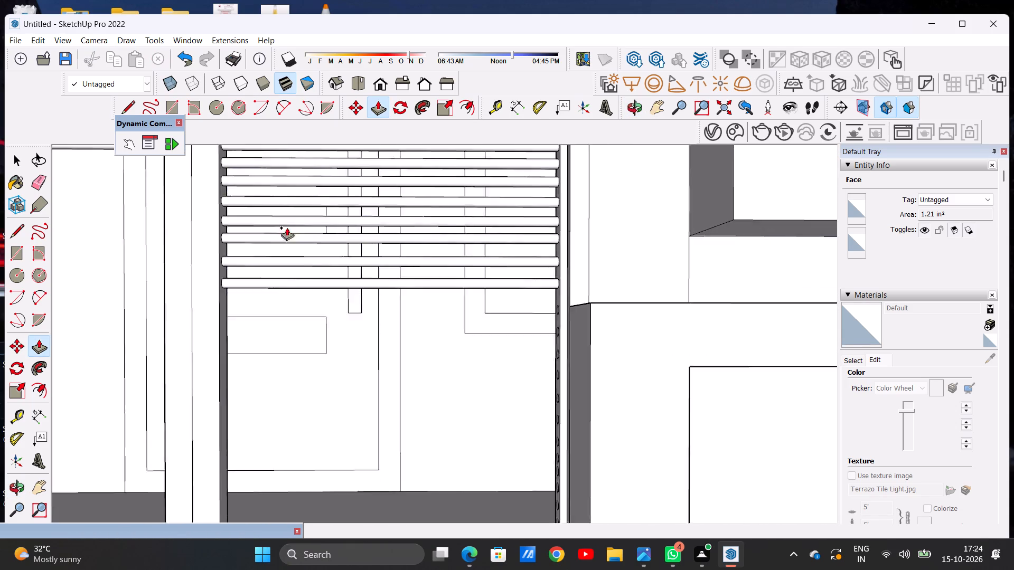
scroll(287, 227, "down", 6)
middle_click_drag(230, 286, 375, 404)
scroll(410, 287, "up", 7)
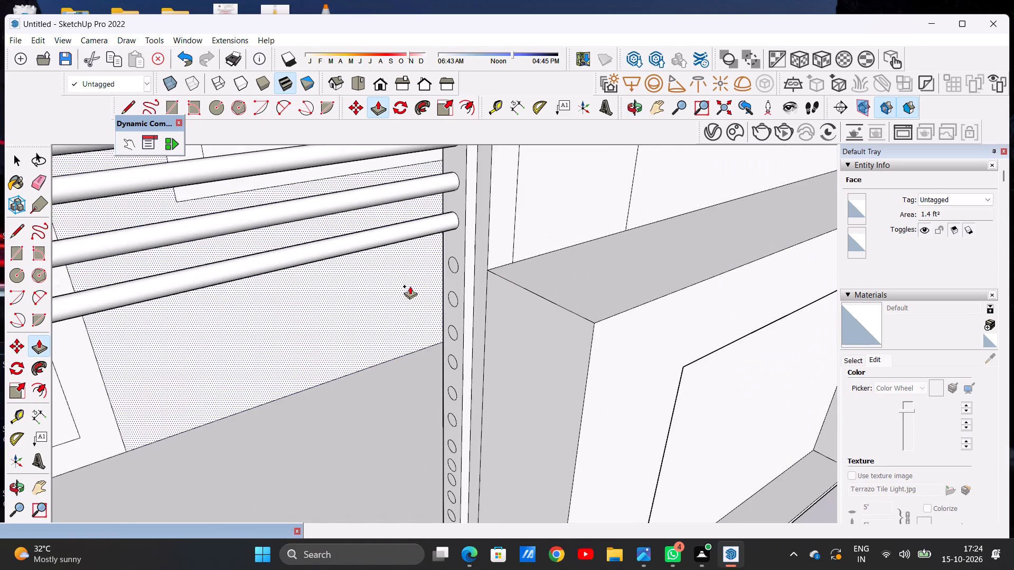
scroll(454, 260, "up", 1)
scroll(454, 260, "down", 1)
scroll(454, 260, "up", 5)
left_click(453, 261)
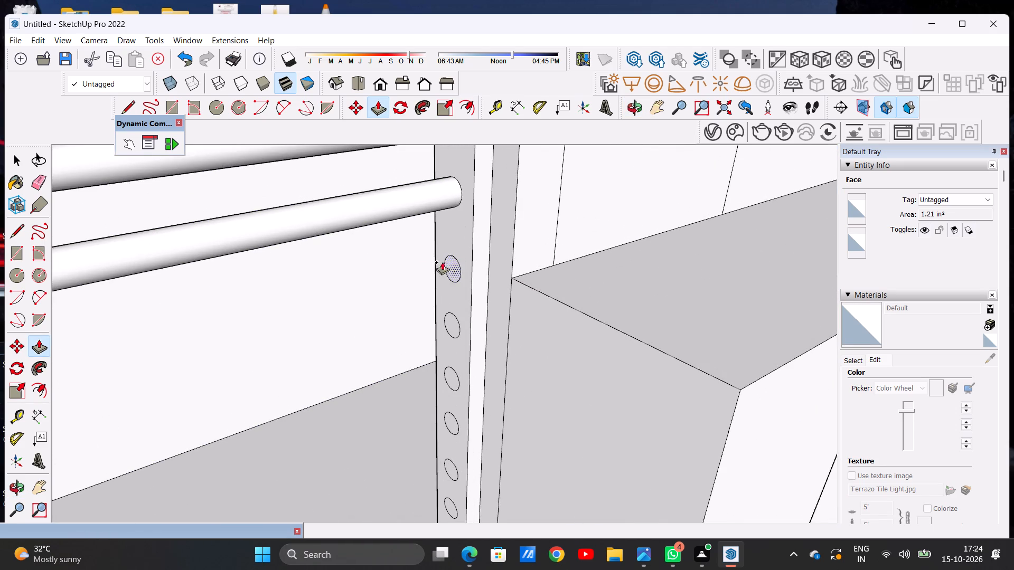
scroll(337, 279, "down", 16)
middle_click_drag(262, 296, 100, 244)
scroll(316, 258, "up", 8)
middle_click_drag(289, 306, 274, 252)
scroll(287, 267, "up", 11)
scroll(271, 274, "down", 7)
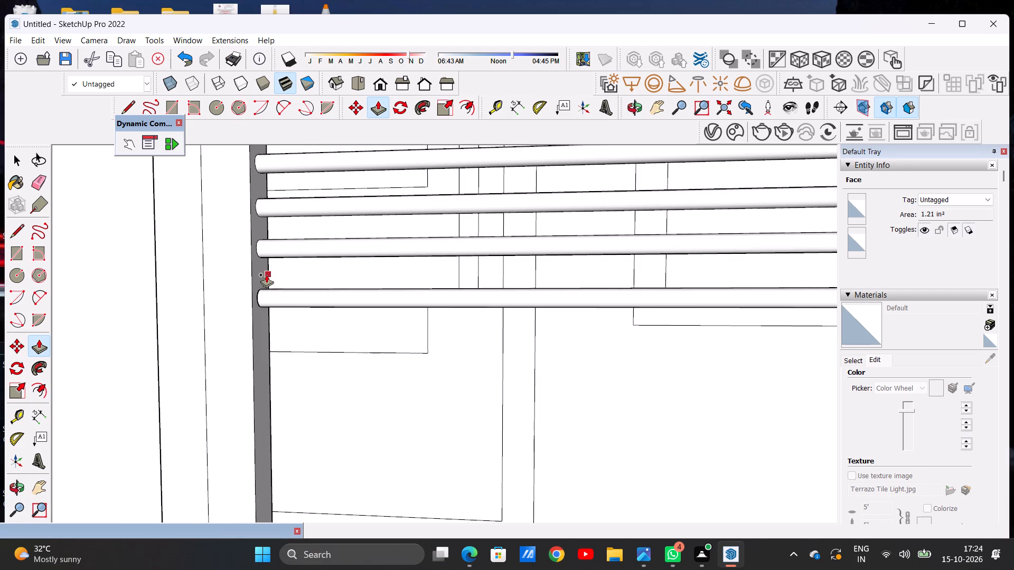
left_click(259, 274)
Push/Pull the eleventh circle from the top on the end post beside the low front wall across to the middle post's face.
scroll(277, 273, "down", 13)
middle_click_drag(269, 305, 341, 349)
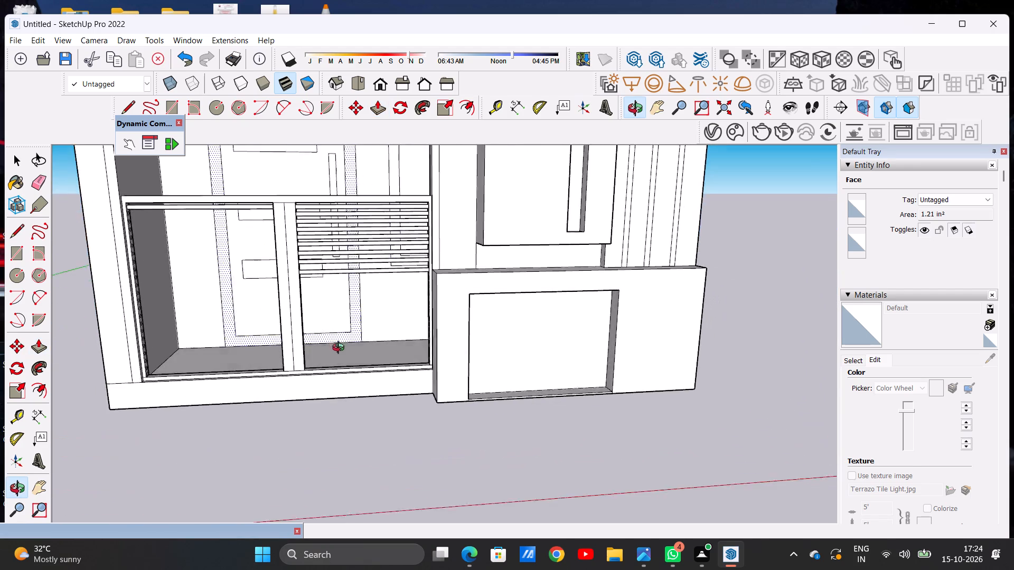
middle_click_drag(341, 349, 453, 366)
scroll(432, 286, "up", 13)
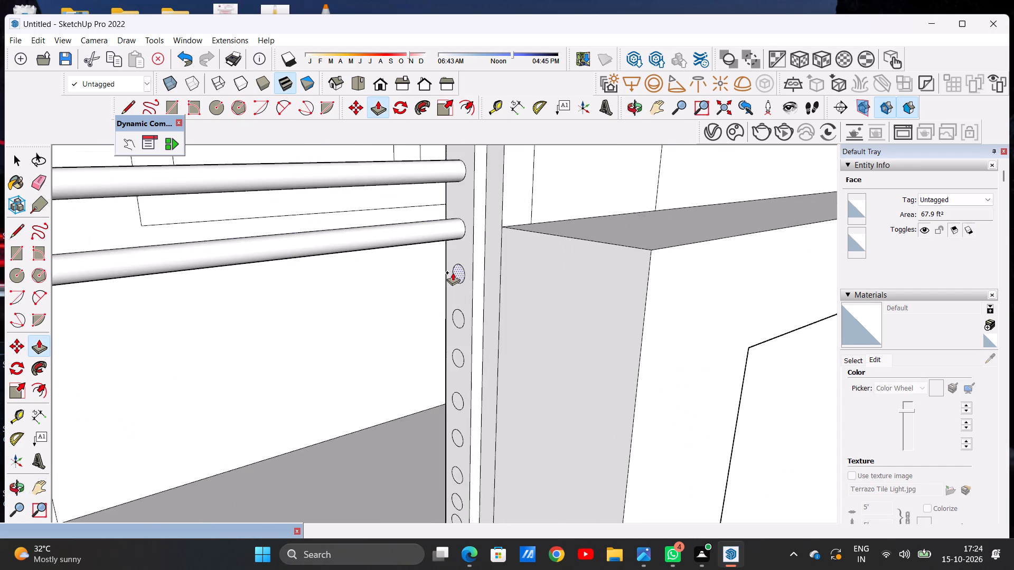
scroll(453, 272, "up", 5)
left_click(465, 268)
scroll(333, 298, "down", 11)
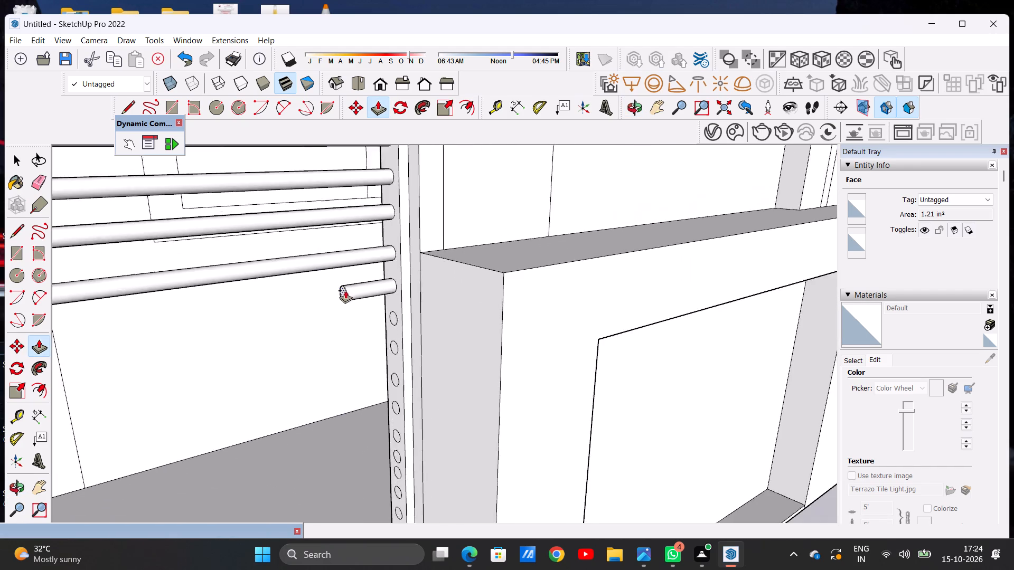
scroll(345, 290, "down", 11)
middle_click_drag(270, 301, 121, 262)
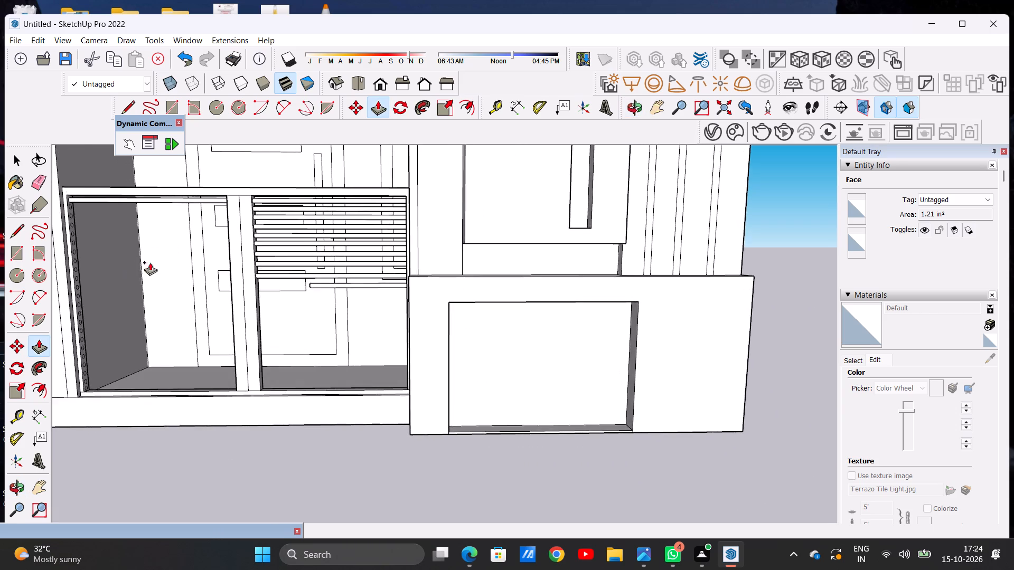
scroll(230, 271, "up", 6)
scroll(288, 301, "down", 1)
scroll(288, 301, "up", 2)
middle_click_drag(289, 316, 252, 290)
scroll(266, 288, "up", 6)
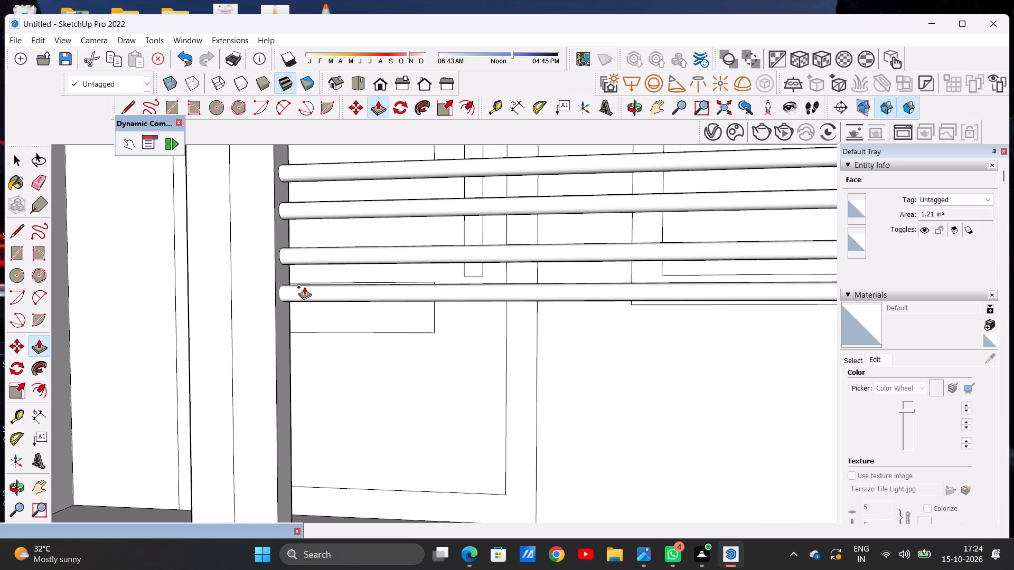
scroll(304, 287, "up", 11)
left_click(255, 253)
Push/Pull the twelfth circle from the top on the end post beside the low front wall across to the middle post's face.
scroll(283, 249, "down", 9)
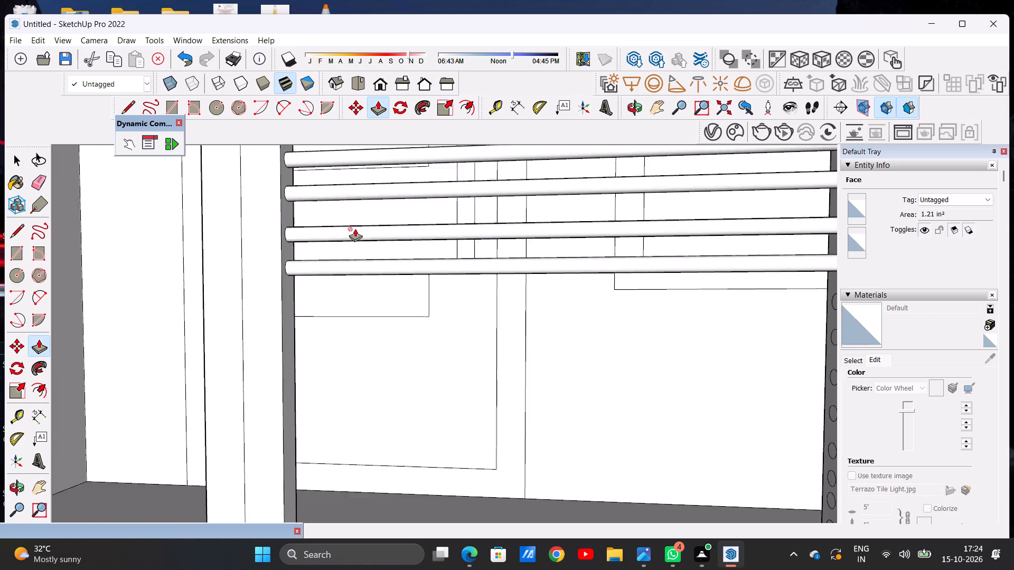
scroll(355, 229, "down", 6)
middle_click_drag(292, 289, 476, 396)
scroll(578, 242, "up", 15)
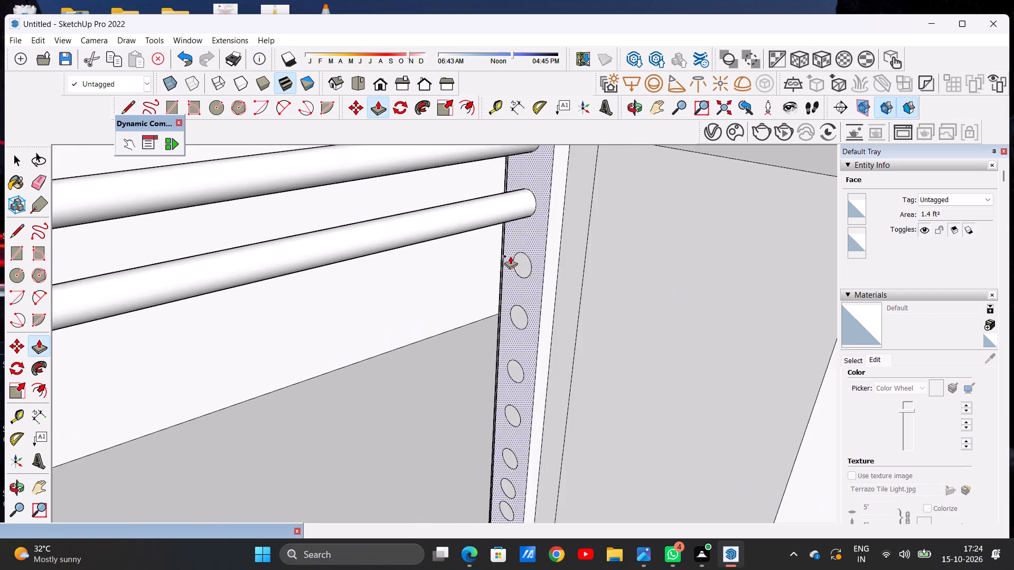
scroll(510, 256, "up", 6)
left_click(520, 261)
scroll(323, 298, "down", 17)
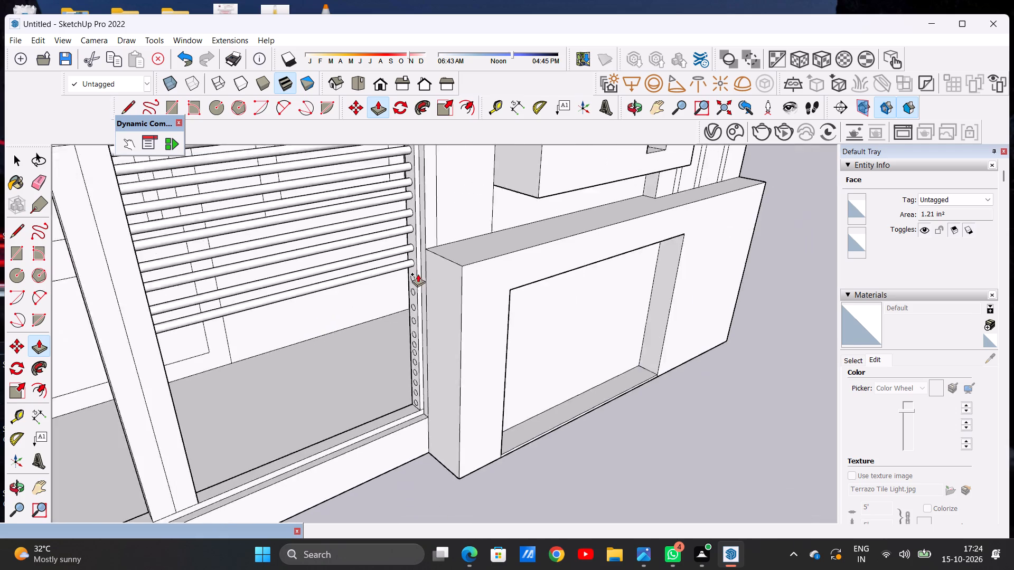
scroll(418, 274, "down", 7)
middle_click_drag(331, 306, 222, 258)
scroll(323, 280, "up", 2)
scroll(323, 280, "down", 1)
scroll(323, 280, "up", 2)
middle_click_drag(370, 310, 307, 289)
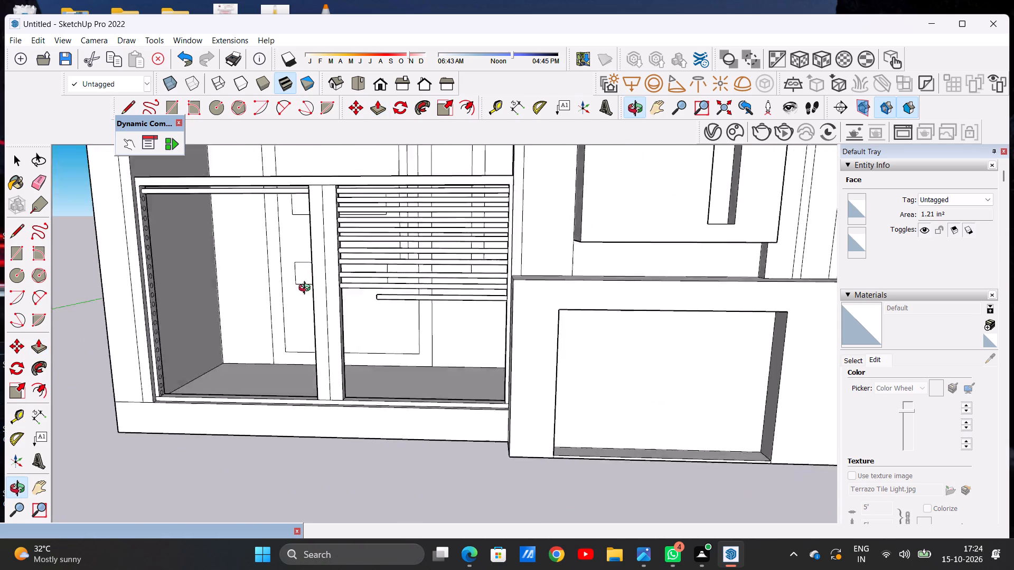
middle_click_drag(307, 289, 257, 260)
scroll(377, 300, "up", 16)
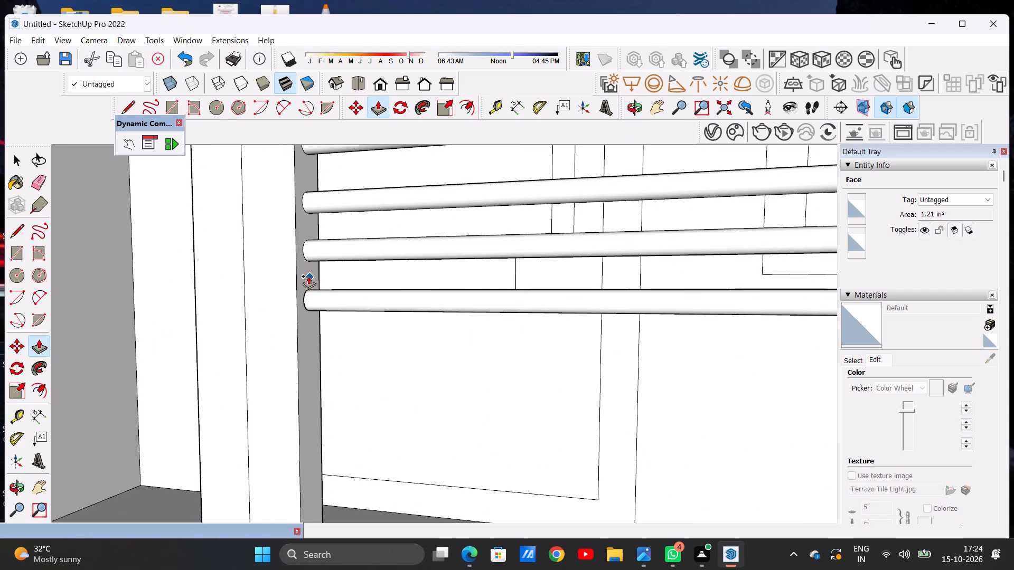
left_click(308, 276)
Push/Pull the thirteenth circle from the top on the end post beside the low front wall across to the middle post's face.
scroll(388, 225, "down", 14)
middle_click_drag(355, 260, 547, 318)
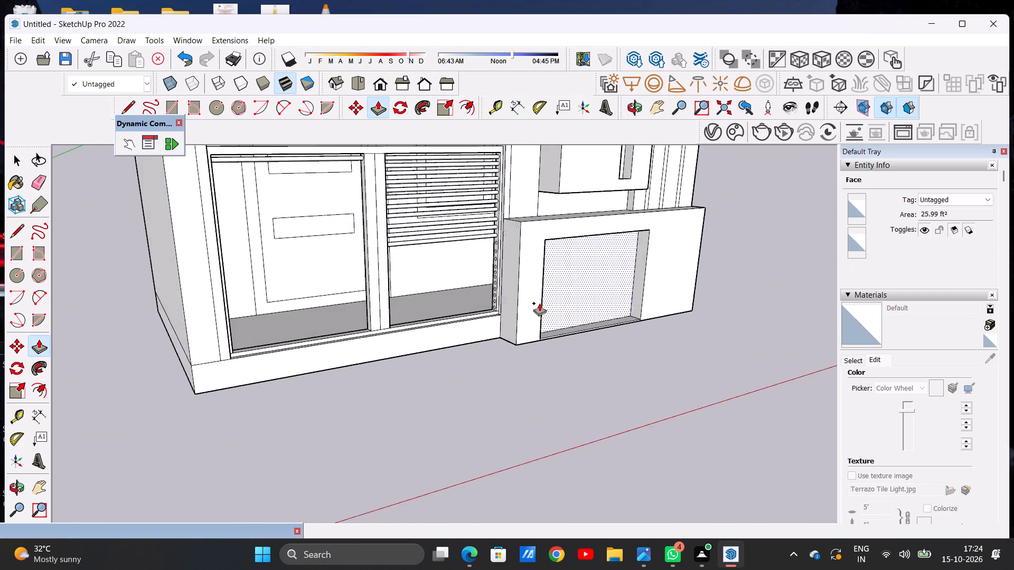
scroll(491, 240, "up", 20)
left_click(513, 253)
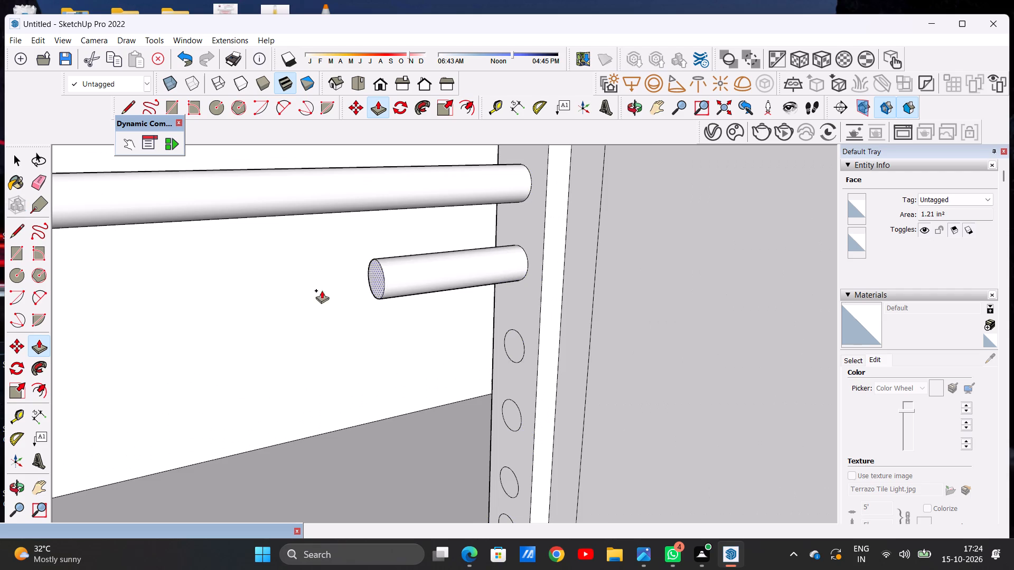
scroll(383, 292, "down", 16)
scroll(344, 288, "down", 7)
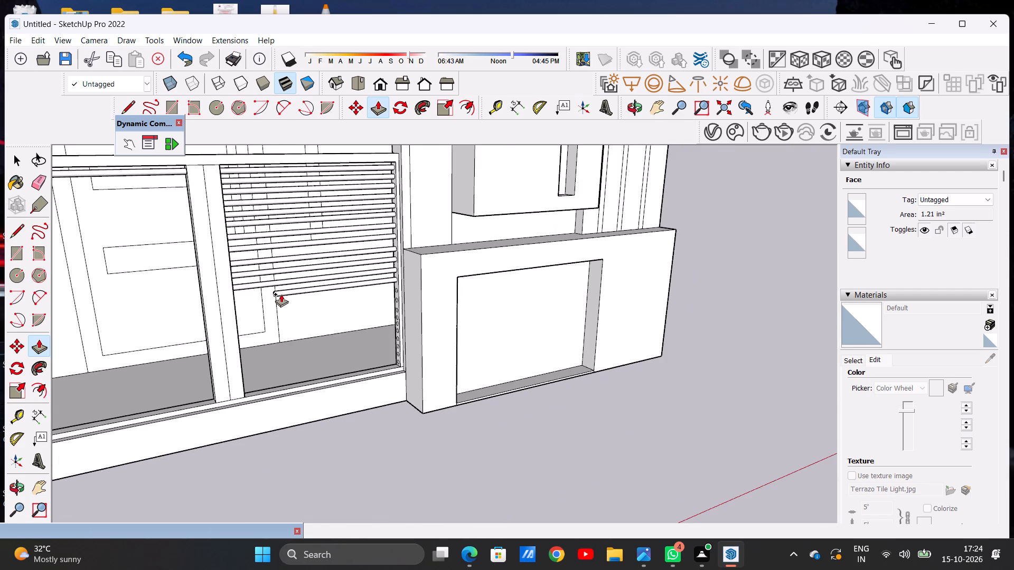
middle_click_drag(281, 294, 112, 256)
scroll(312, 259, "up", 14)
scroll(271, 321, "down", 1)
scroll(271, 321, "up", 3)
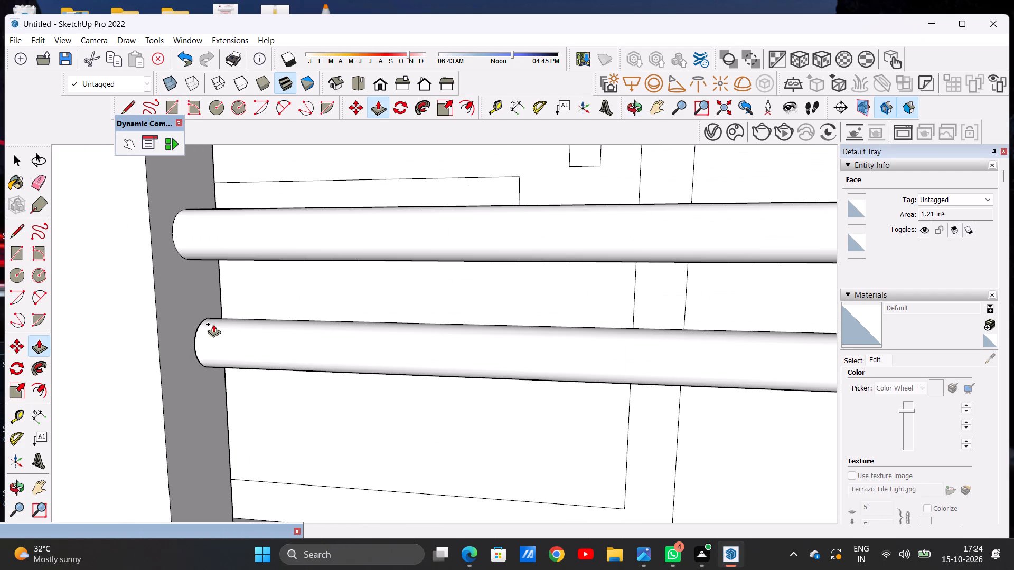
left_click(184, 298)
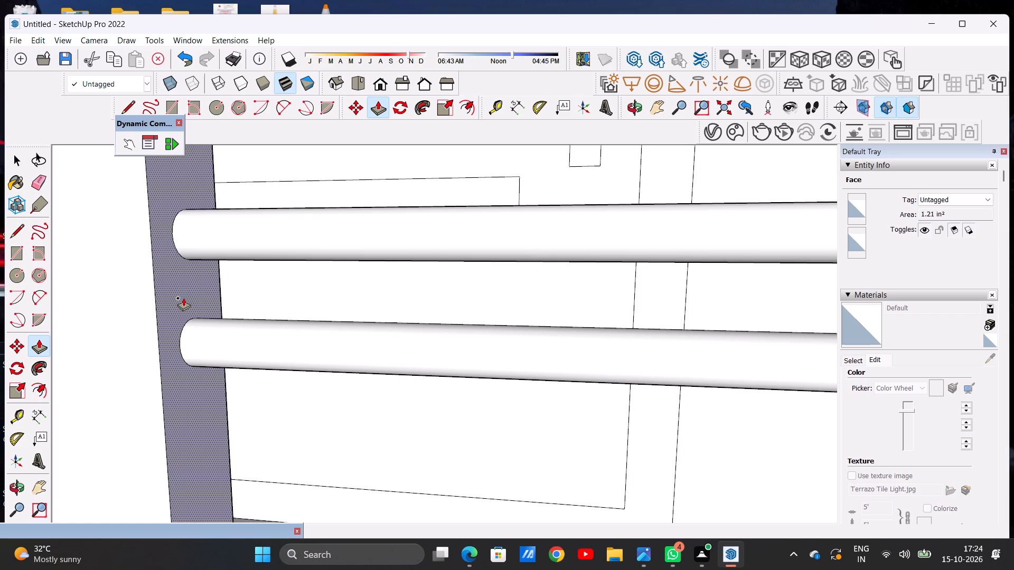
Push/Pull the fourteenth circle from the top on the end post beside the low front wall across to the middle post's face.
scroll(189, 296, "down", 10)
middle_click_drag(208, 335, 407, 337)
scroll(596, 321, "up", 6)
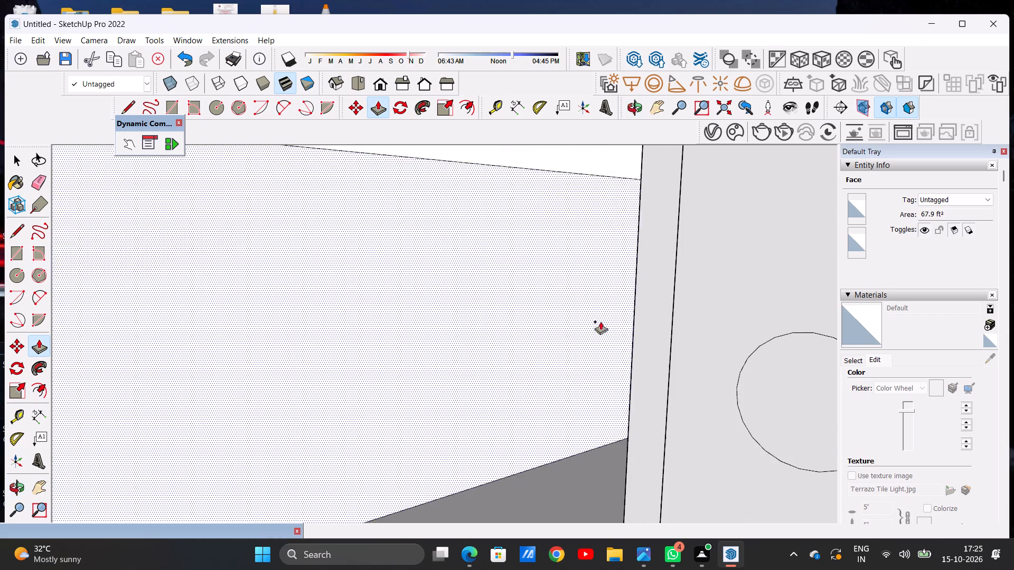
scroll(652, 315, "down", 5)
left_click(737, 348)
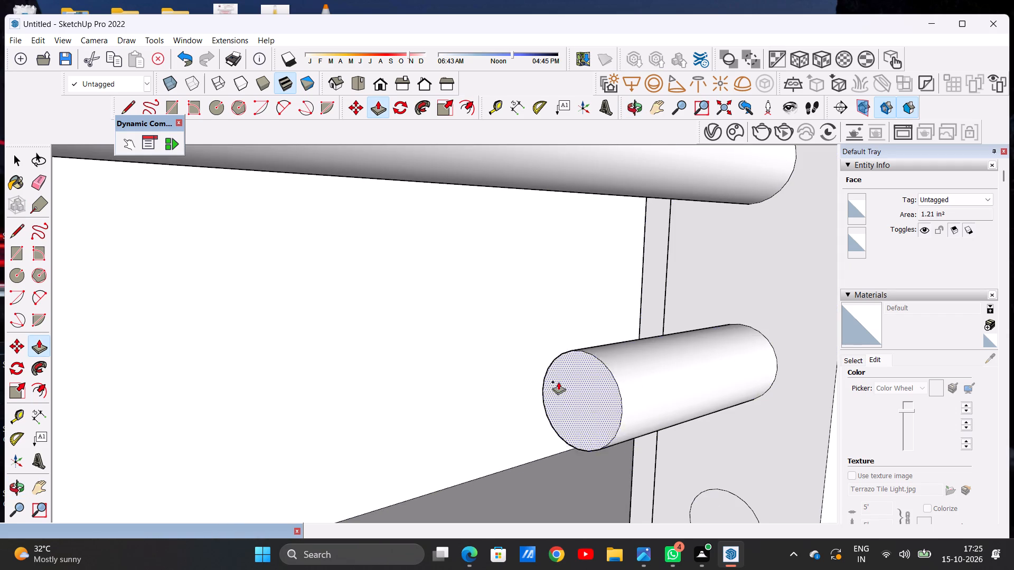
scroll(542, 356, "down", 19)
middle_click_drag(487, 357, 308, 332)
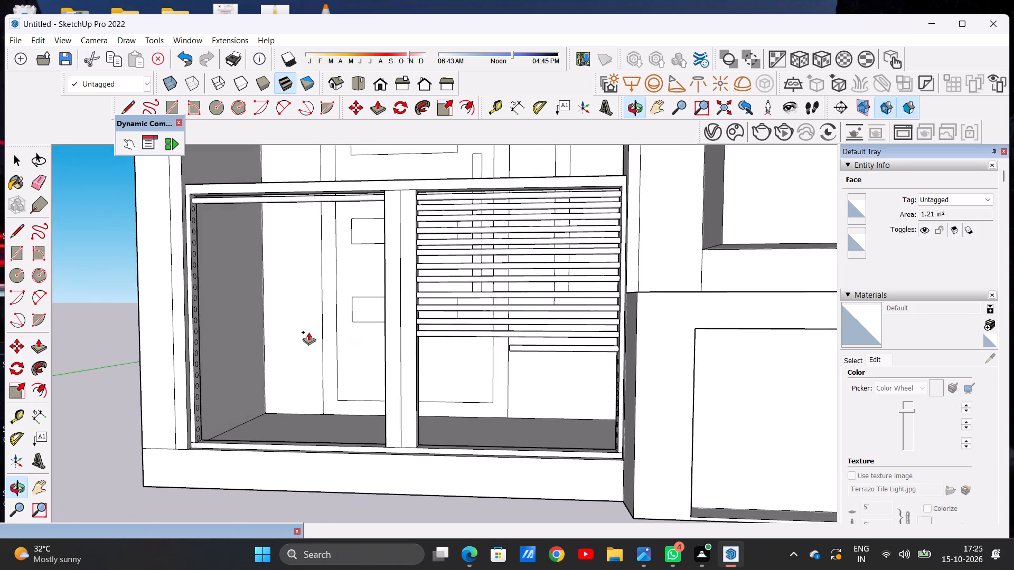
scroll(501, 369, "up", 6)
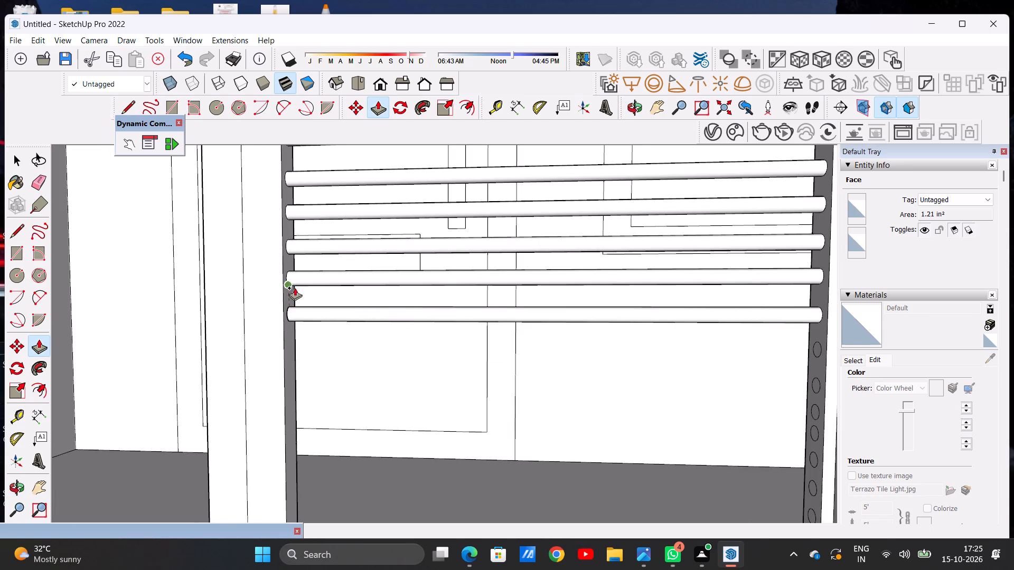
scroll(296, 292, "up", 7)
left_click(187, 309)
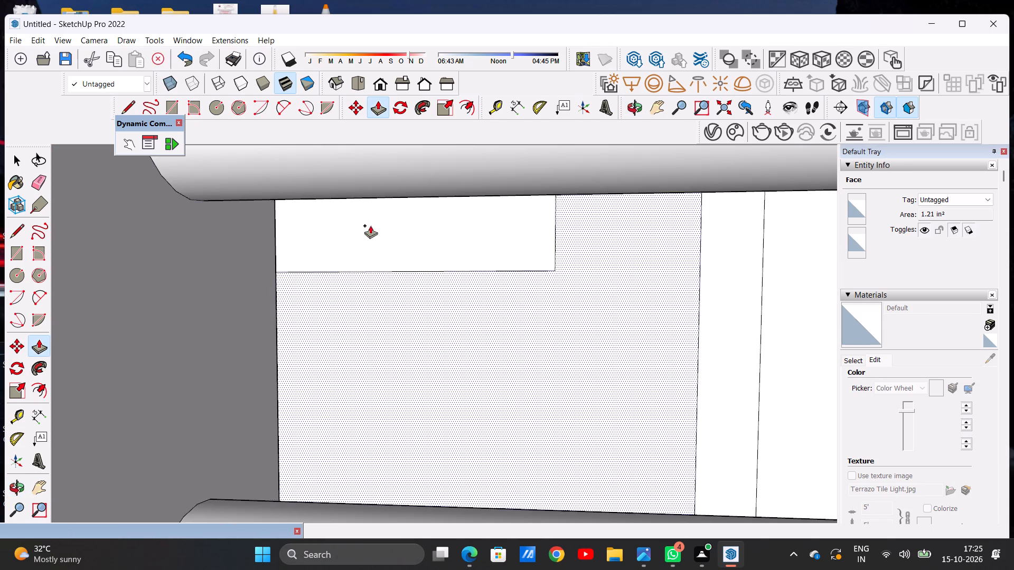
Push/Pull the fifteenth circle from the top on the end post beside the low front wall across to the middle post's face.
scroll(370, 225, "down", 20)
scroll(370, 225, "down", 1)
middle_click_drag(388, 274, 531, 358)
scroll(538, 234, "up", 3)
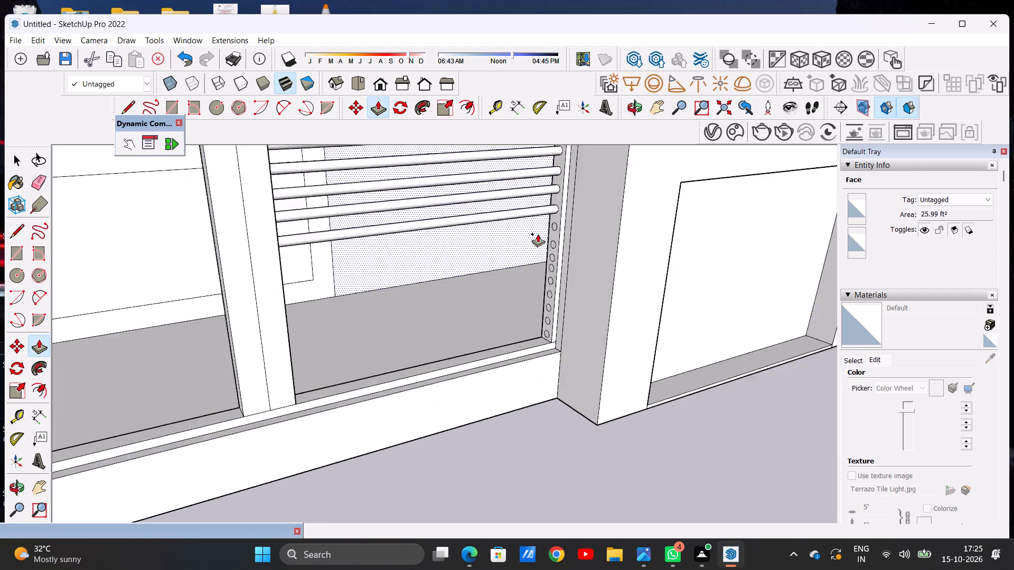
scroll(538, 234, "up", 5)
scroll(567, 212, "down", 1)
scroll(567, 212, "up", 9)
left_click(554, 224)
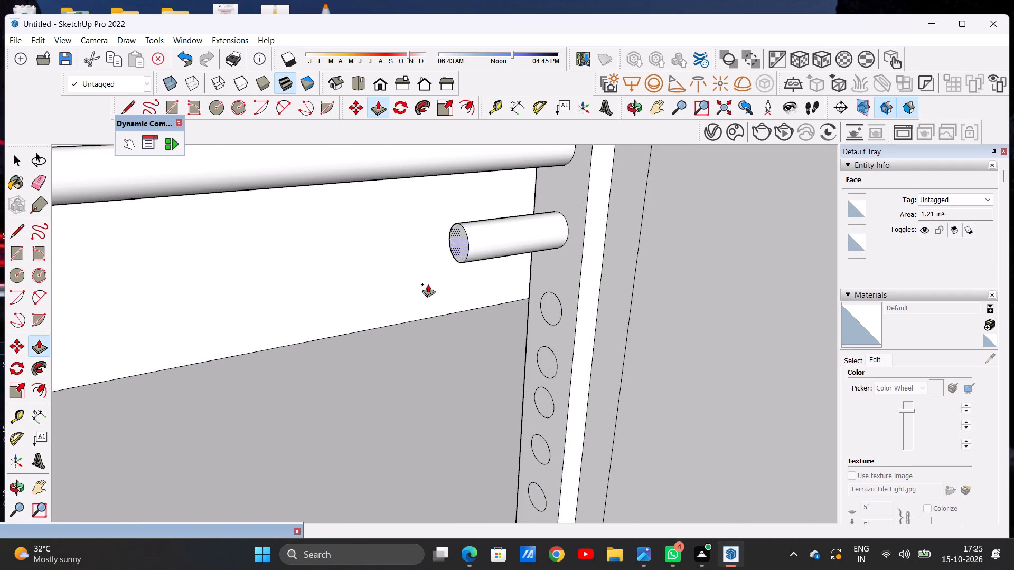
scroll(419, 284, "down", 14)
middle_click_drag(351, 298, 257, 246)
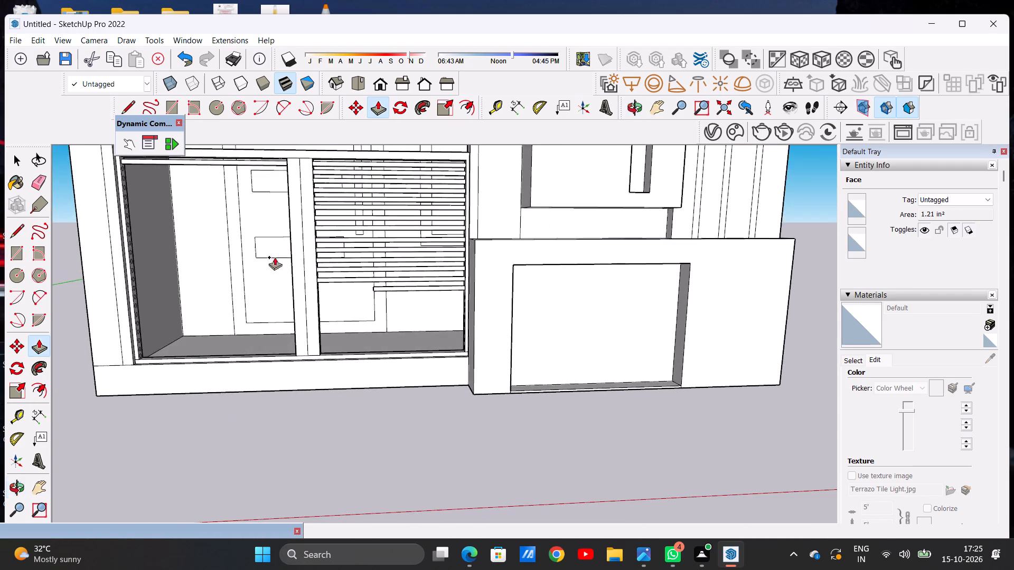
scroll(340, 281, "up", 8)
middle_click_drag(333, 307, 263, 280)
scroll(310, 320, "up", 11)
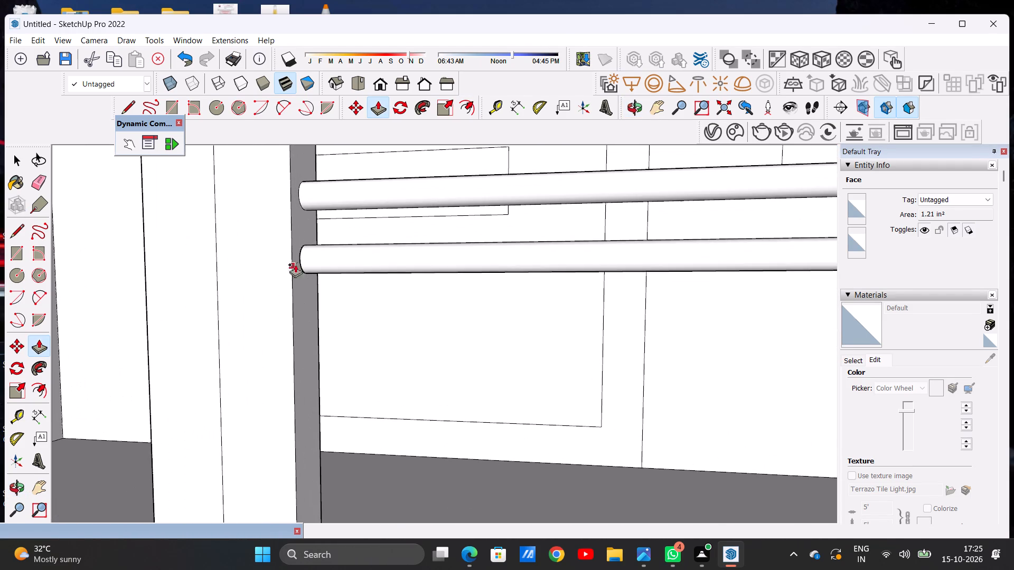
left_click(297, 217)
Push/Pull the sixteenth circle from the top on the end post beside the low front wall across to the middle post's face.
scroll(287, 291, "down", 6)
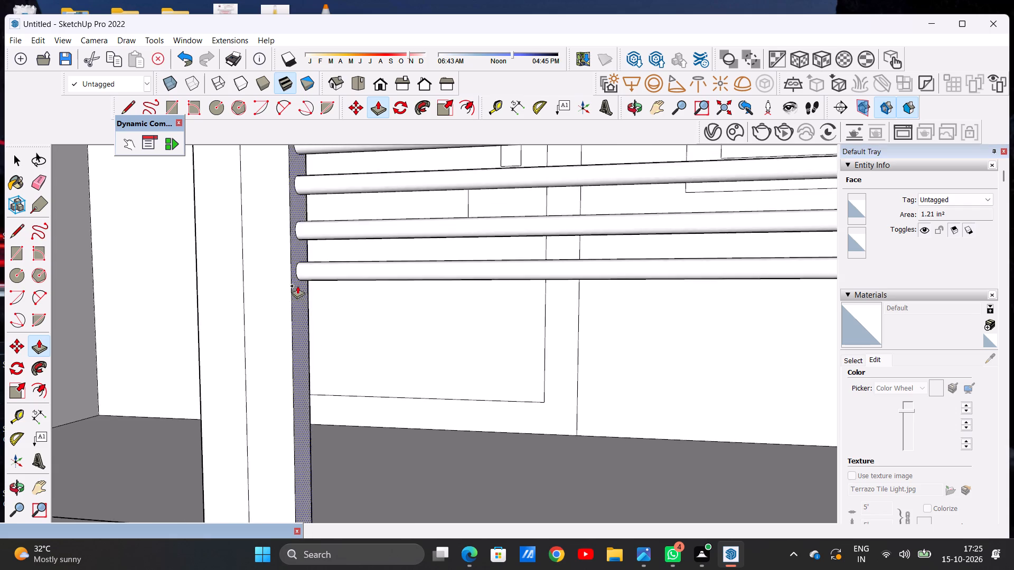
scroll(297, 286, "down", 4)
middle_click_drag(293, 317, 544, 414)
scroll(572, 234, "up", 8)
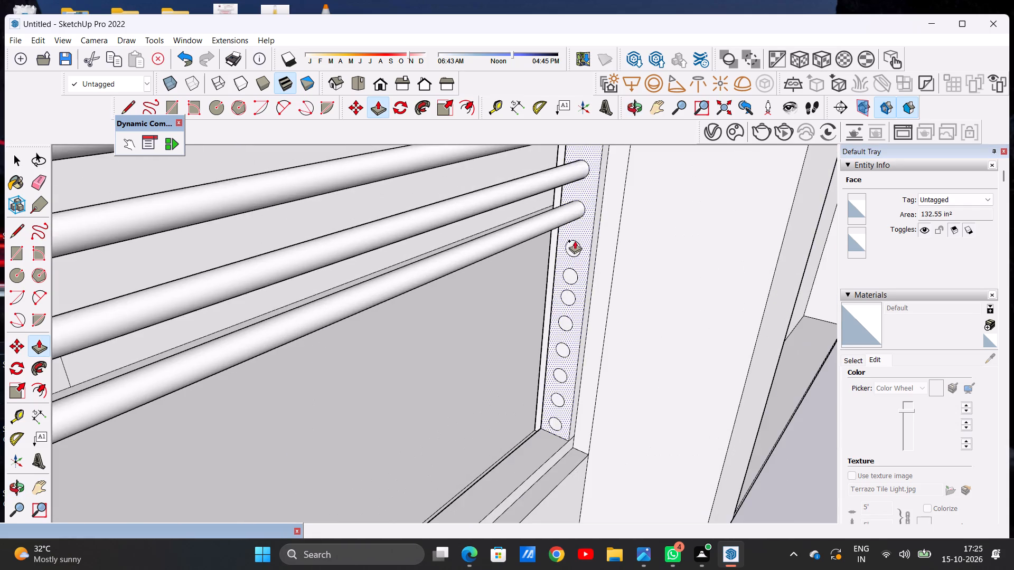
scroll(575, 241, "down", 1)
scroll(575, 241, "up", 4)
left_click(565, 252)
scroll(383, 368, "down", 20)
scroll(383, 368, "down", 1)
middle_click_drag(305, 384, 72, 329)
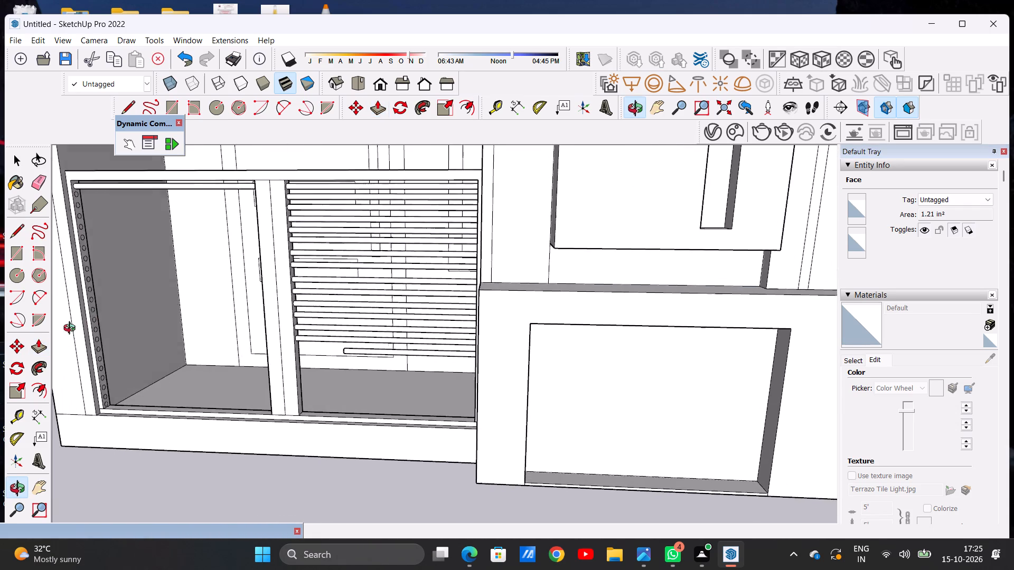
middle_click_drag(72, 329, 71, 329)
scroll(357, 381, "up", 7)
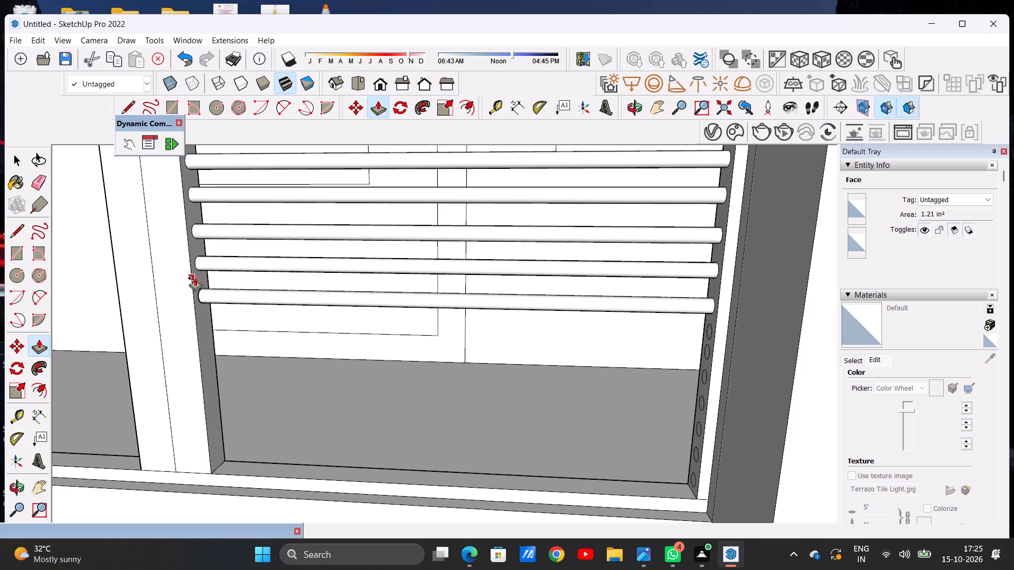
left_click(198, 278)
Push/Pull the seventeenth circle from the top on the end post beside the low front wall across to the middle post's face.
scroll(235, 347, "down", 7)
middle_click_drag(221, 387, 446, 413)
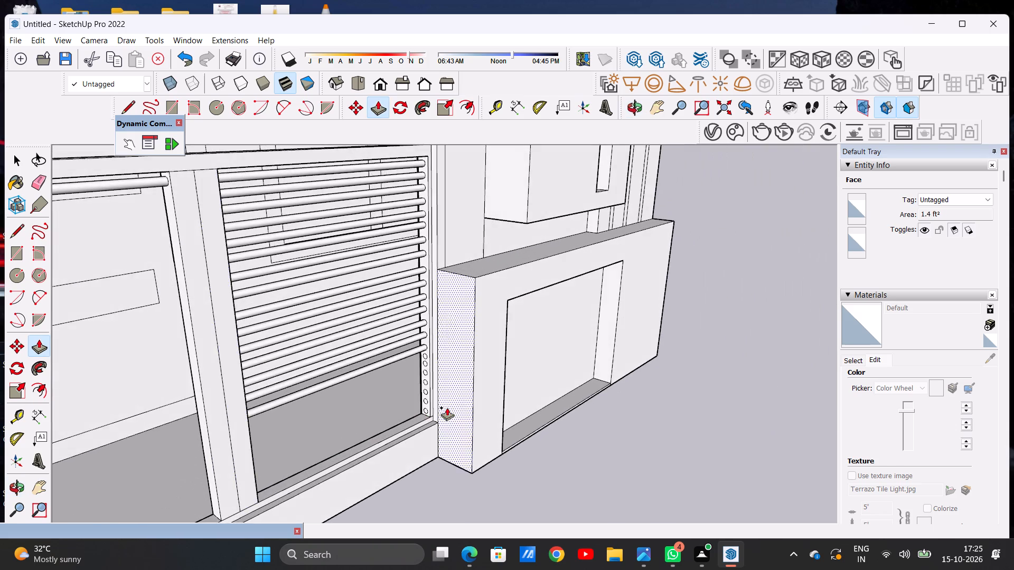
scroll(430, 363, "up", 2)
scroll(392, 362, "down", 1)
scroll(391, 362, "up", 4)
scroll(459, 364, "up", 17)
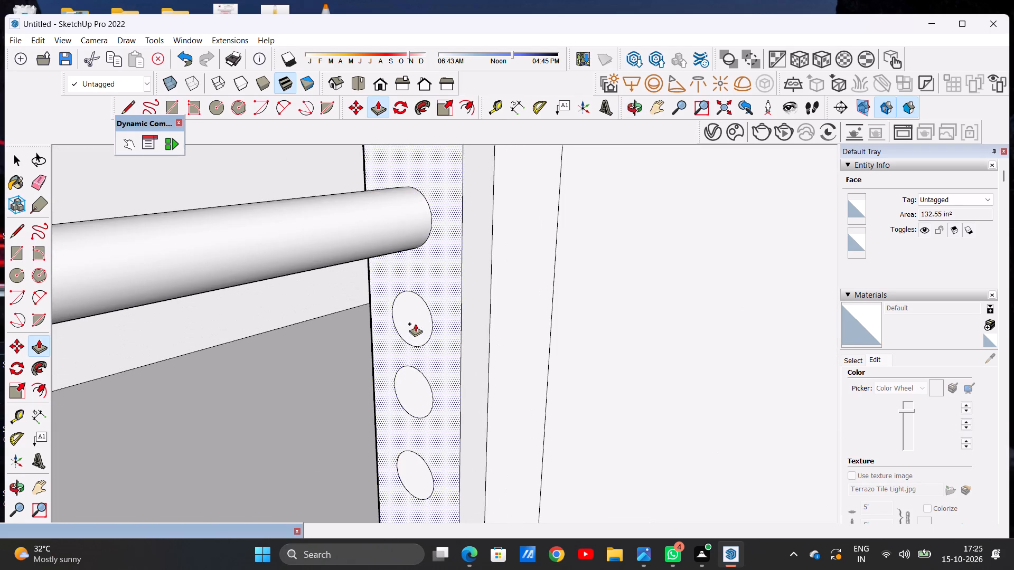
left_click(415, 324)
scroll(425, 348, "down", 18)
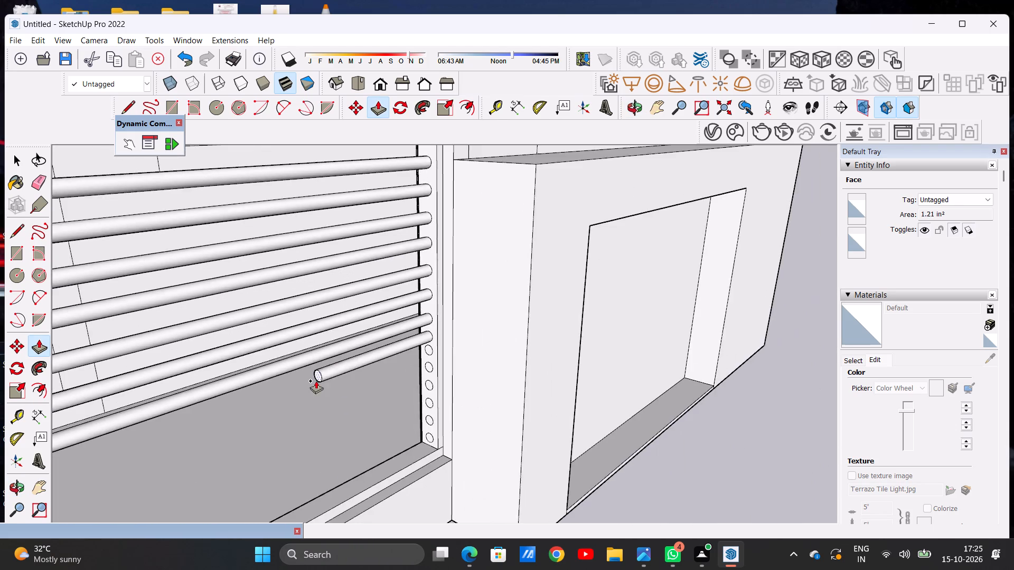
scroll(316, 381, "down", 9)
middle_click_drag(259, 416, 68, 370)
scroll(254, 383, "up", 5)
middle_click_drag(335, 400, 288, 387)
scroll(289, 365, "up", 8)
scroll(283, 358, "down", 5)
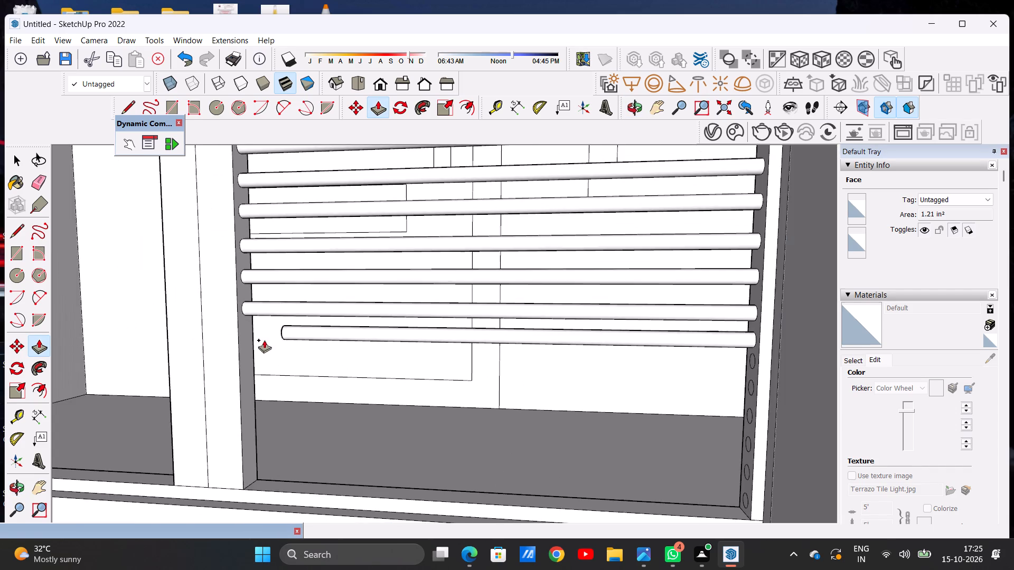
scroll(256, 331, "up", 9)
left_click(227, 309)
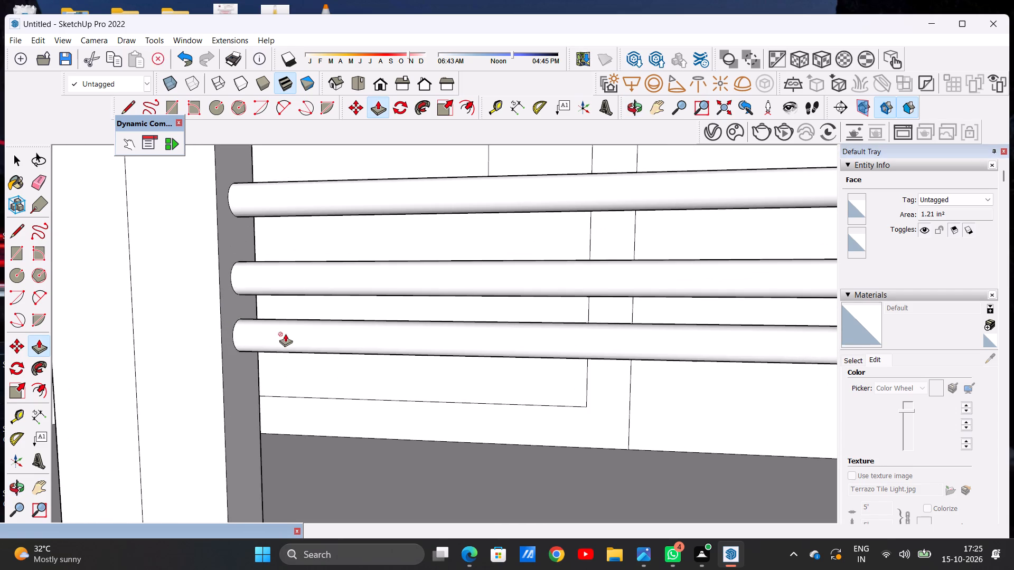
Push/Pull the eighteenth circle from the top on the end post beside the low front wall across to the middle post's face.
scroll(292, 337, "down", 17)
middle_click_drag(360, 388, 564, 426)
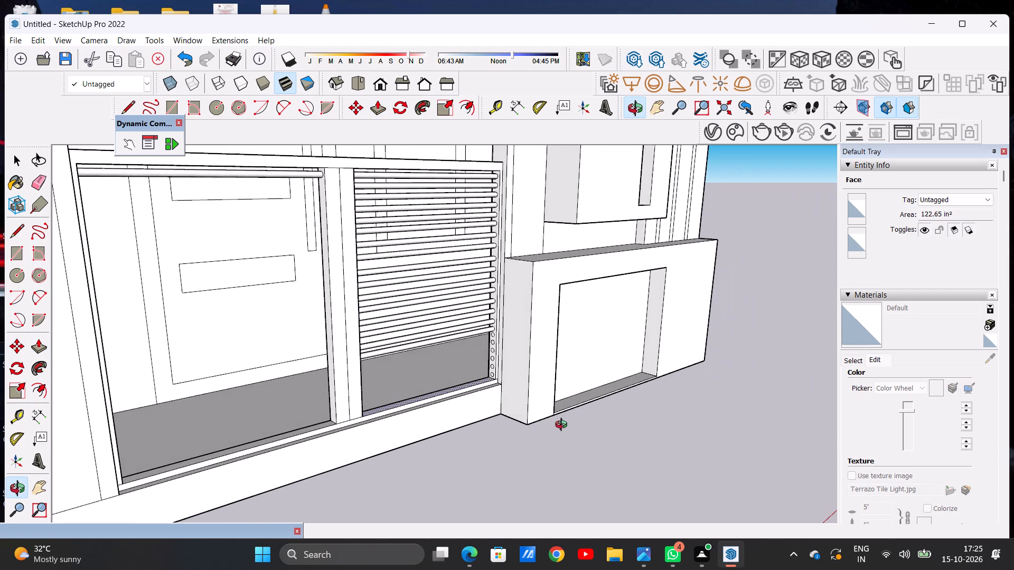
middle_click_drag(564, 426, 565, 427)
scroll(497, 327, "up", 2)
scroll(497, 327, "down", 1)
scroll(497, 327, "up", 3)
scroll(497, 327, "down", 1)
scroll(497, 327, "up", 8)
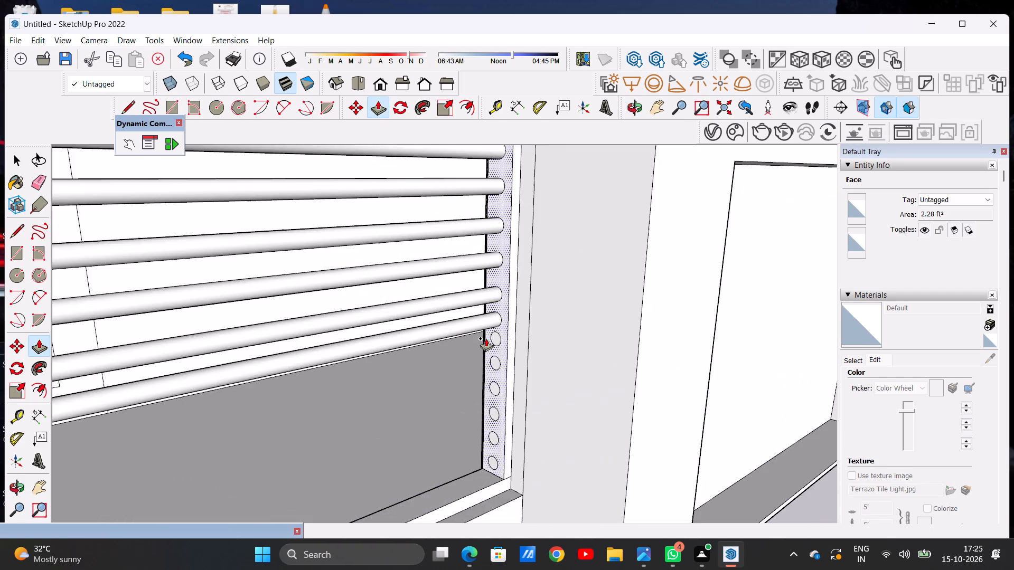
scroll(486, 338, "up", 13)
left_click(506, 343)
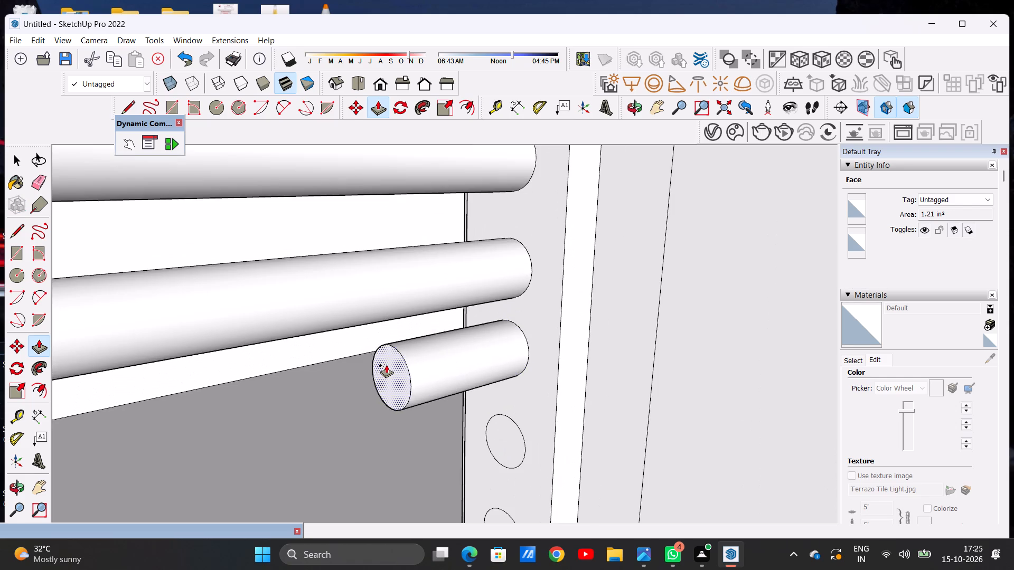
scroll(455, 352, "down", 20)
scroll(455, 352, "down", 5)
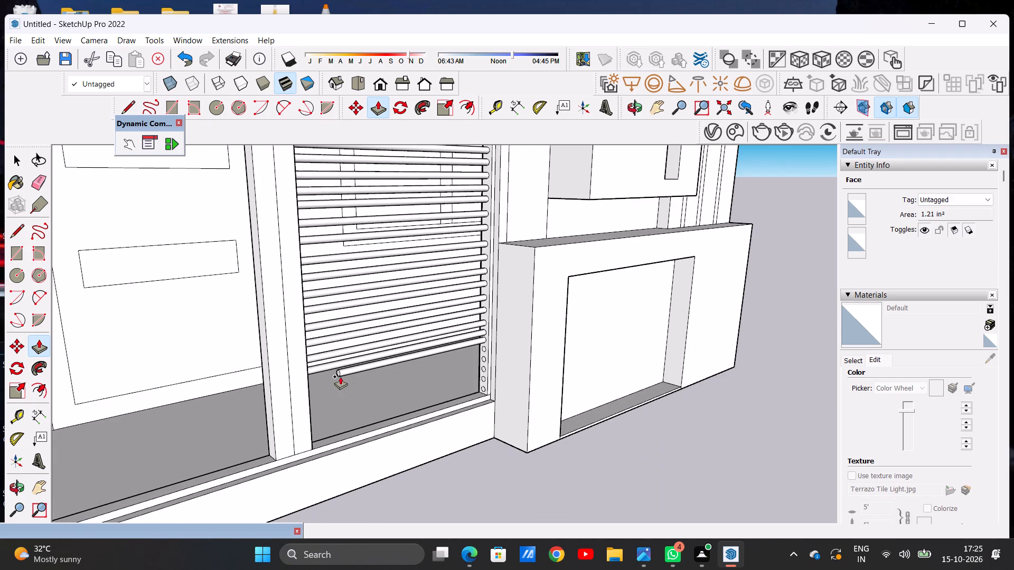
middle_click_drag(340, 376, 158, 339)
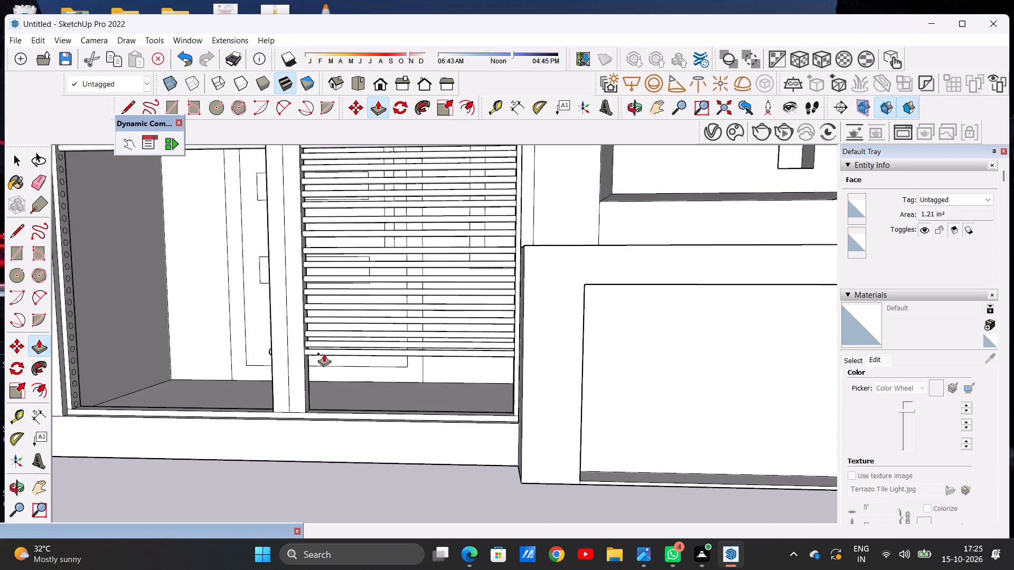
scroll(326, 355, "up", 18)
scroll(282, 359, "down", 3)
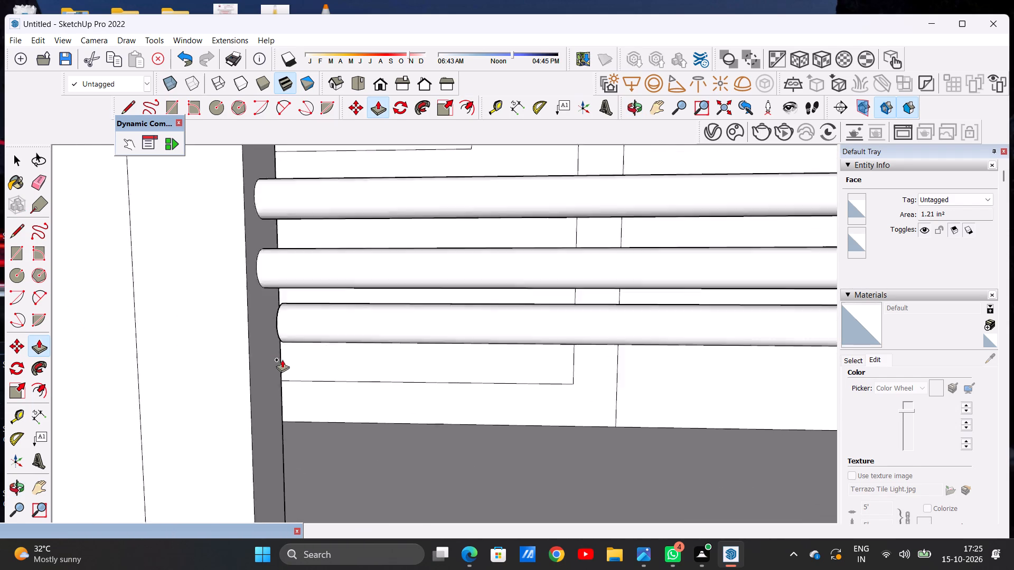
scroll(282, 359, "down", 7)
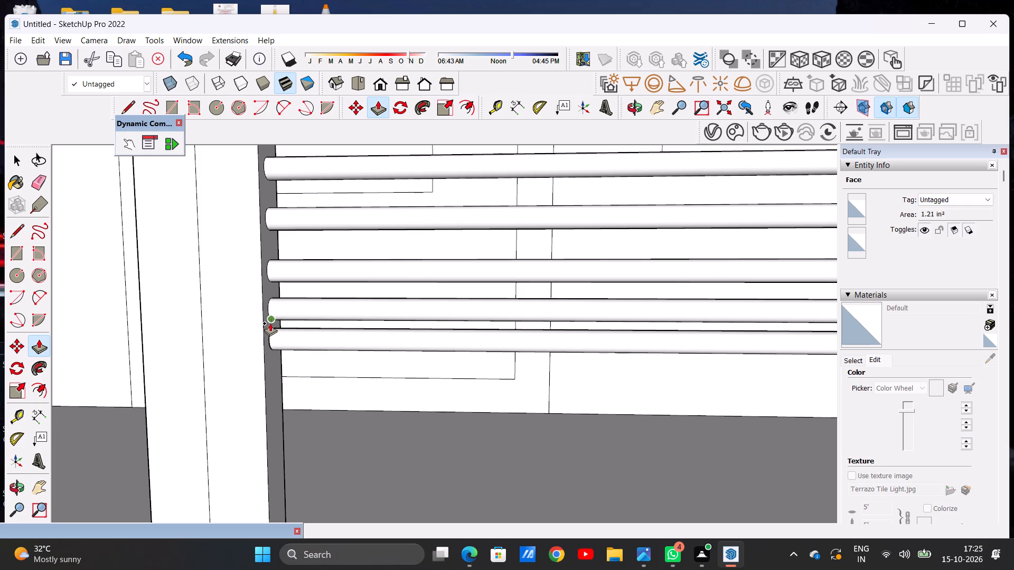
left_click(270, 323)
Push/Pull the nineteenth circle from the top on the end post beside the low front wall across to the middle post's face.
scroll(329, 360, "down", 13)
middle_click_drag(314, 377, 518, 440)
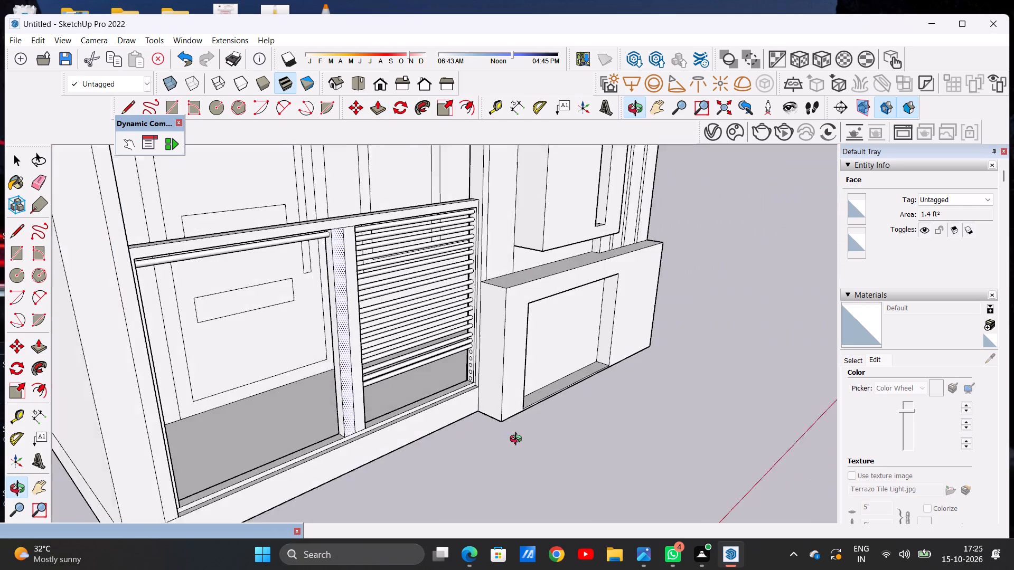
middle_click_drag(518, 440, 527, 442)
scroll(474, 363, "up", 20)
scroll(474, 363, "up", 7)
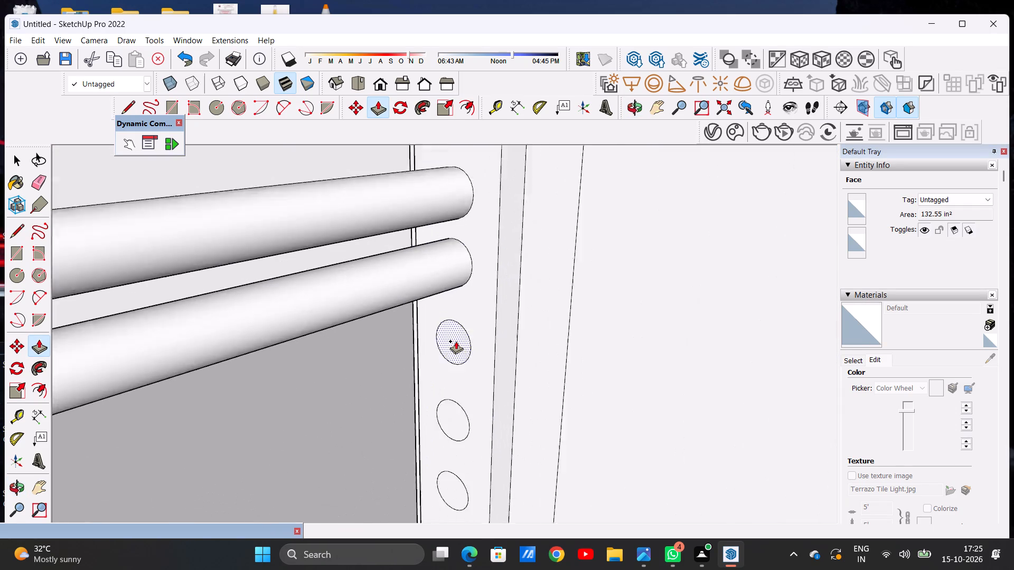
scroll(456, 341, "up", 1)
left_click(456, 341)
scroll(412, 377, "down", 20)
scroll(412, 377, "down", 1)
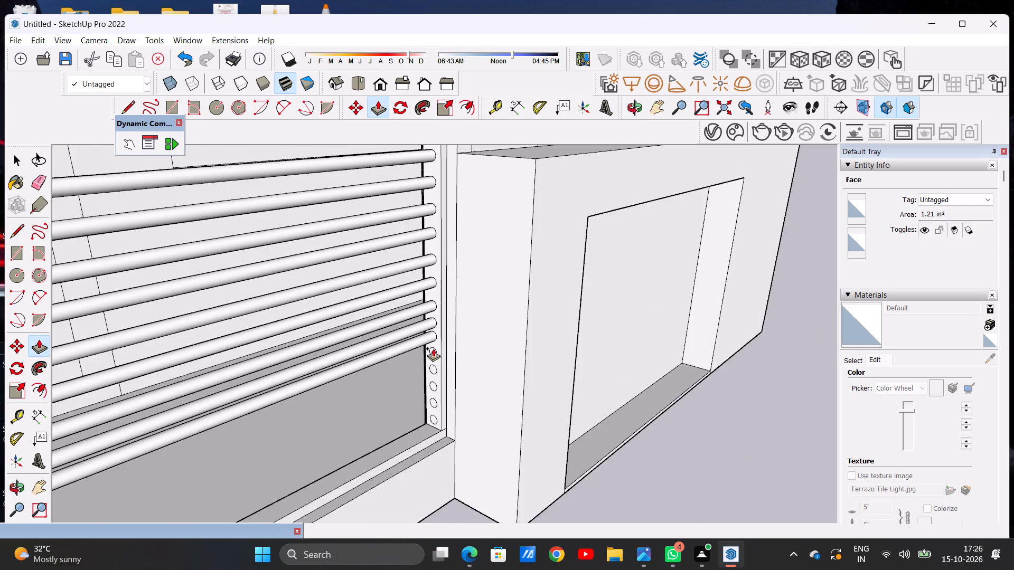
middle_click_drag(334, 411, 229, 407)
scroll(228, 407, "down", 6)
middle_click_drag(253, 407, 232, 401)
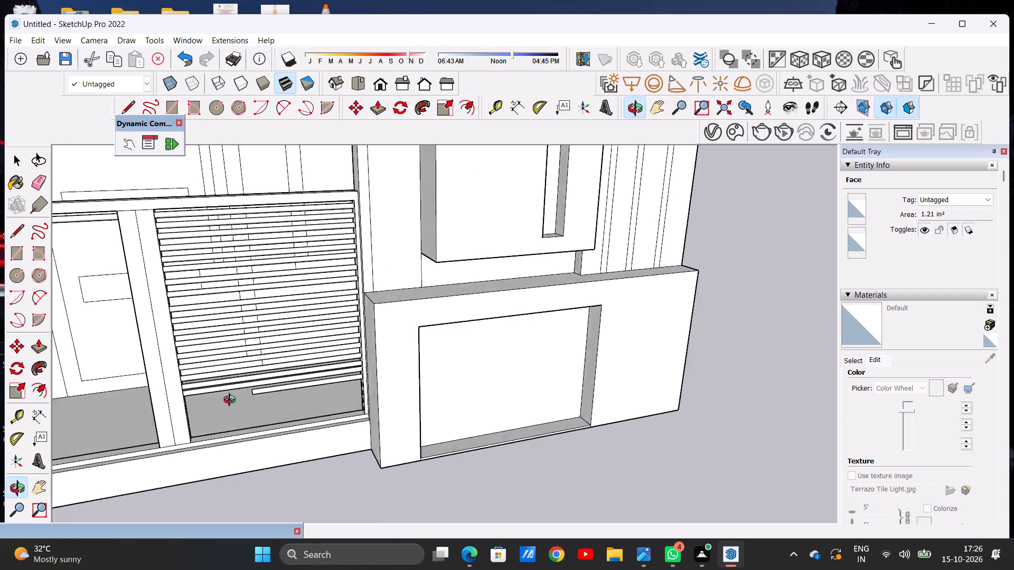
middle_click_drag(232, 401, 178, 385)
scroll(218, 383, "up", 11)
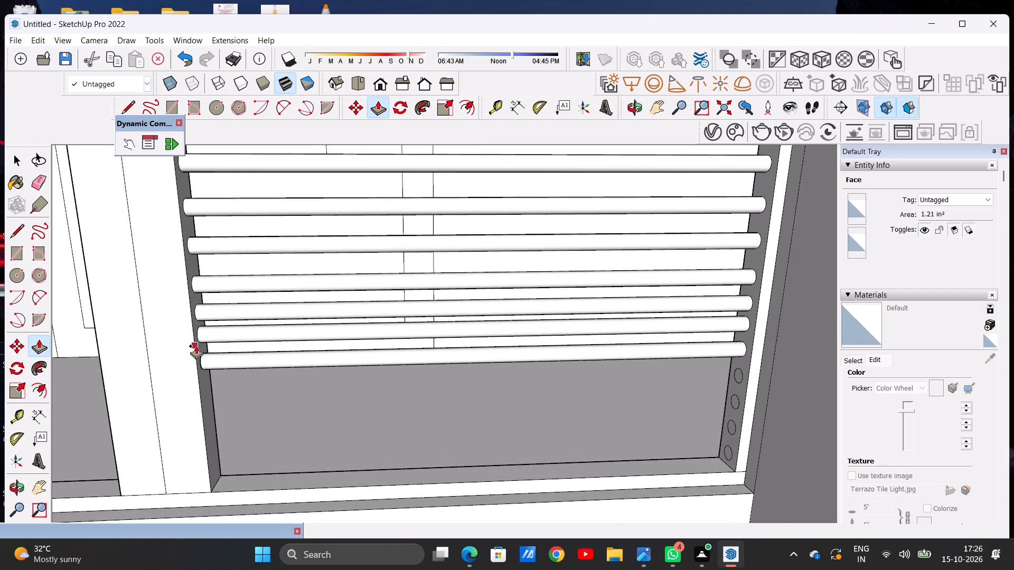
left_click(196, 346)
Push/Pull the twentieth circle from the top on the end post beside the low front wall across to the middle post's face.
scroll(243, 391, "down", 3)
middle_click_drag(229, 426, 440, 444)
scroll(504, 352, "up", 13)
left_click(526, 329)
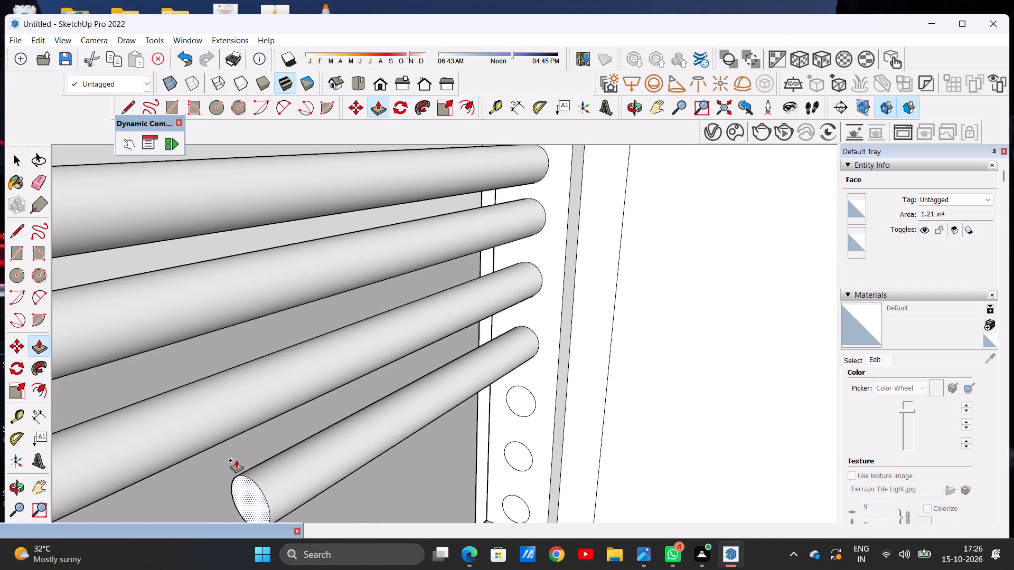
scroll(283, 435, "down", 20)
scroll(283, 435, "down", 1)
middle_click_drag(311, 436, 170, 430)
scroll(260, 408, "up", 10)
middle_click_drag(229, 412, 138, 391)
scroll(218, 374, "up", 10)
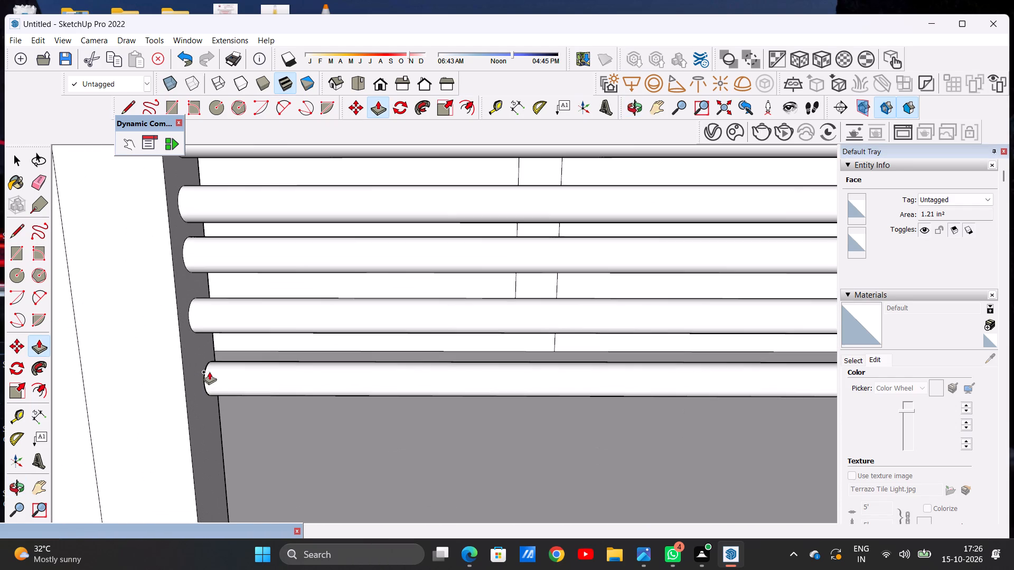
left_click(196, 351)
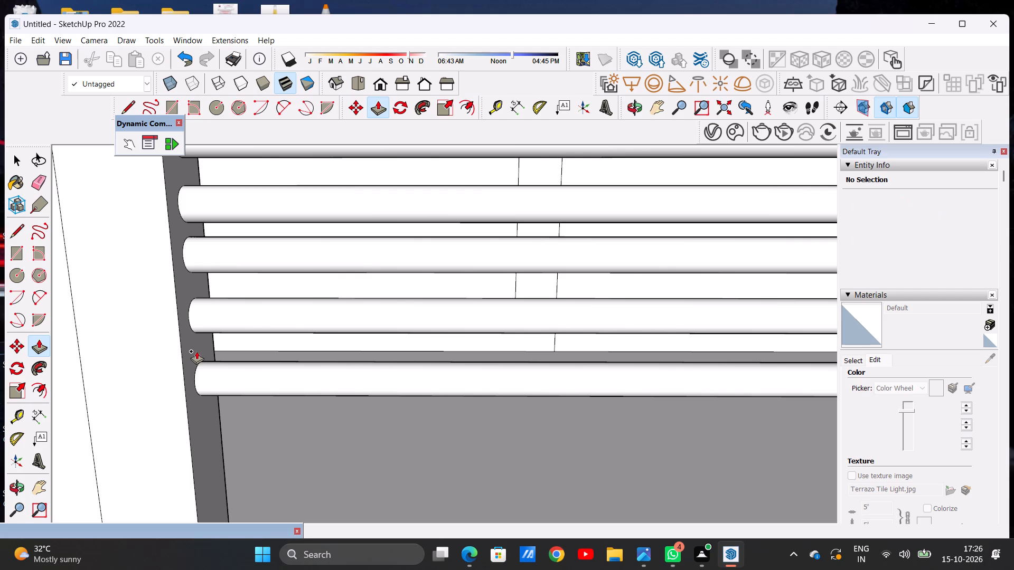
Push/Pull the twenty-first circle from the top on the end post beside the low front wall across to the middle post's face.
scroll(263, 337, "down", 13)
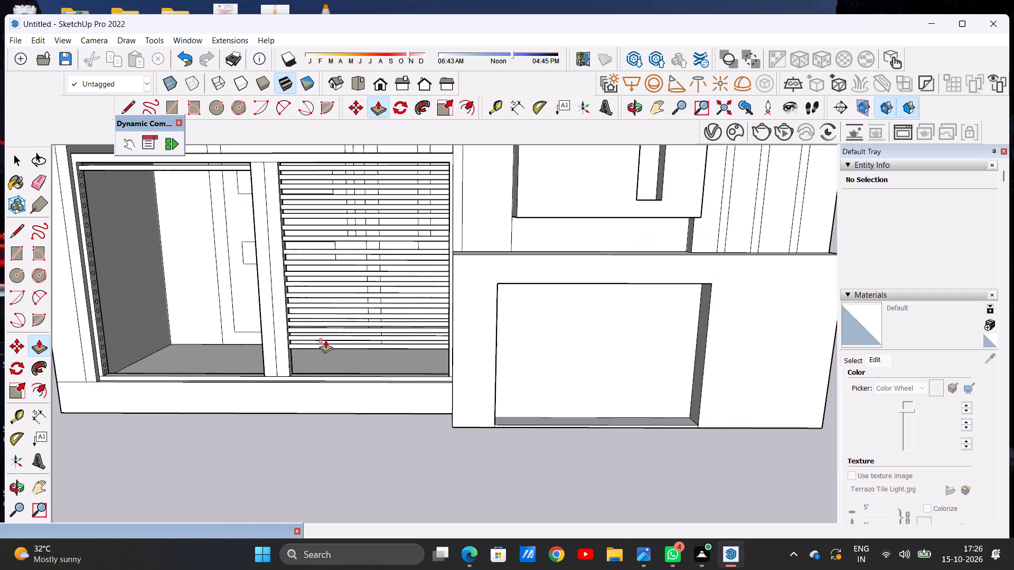
middle_click_drag(287, 359, 464, 364)
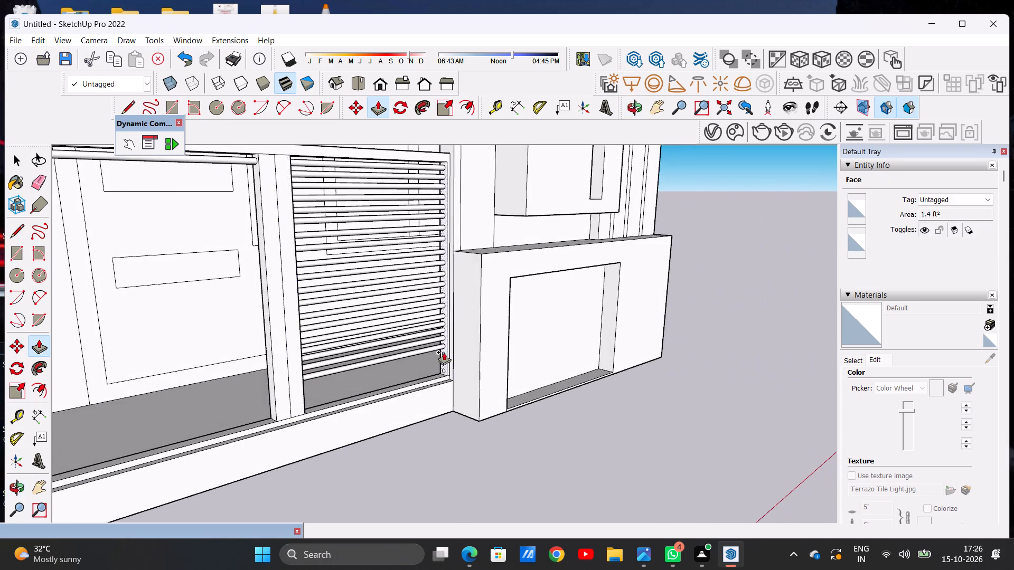
scroll(444, 352, "down", 1)
scroll(444, 352, "up", 19)
left_click(457, 370)
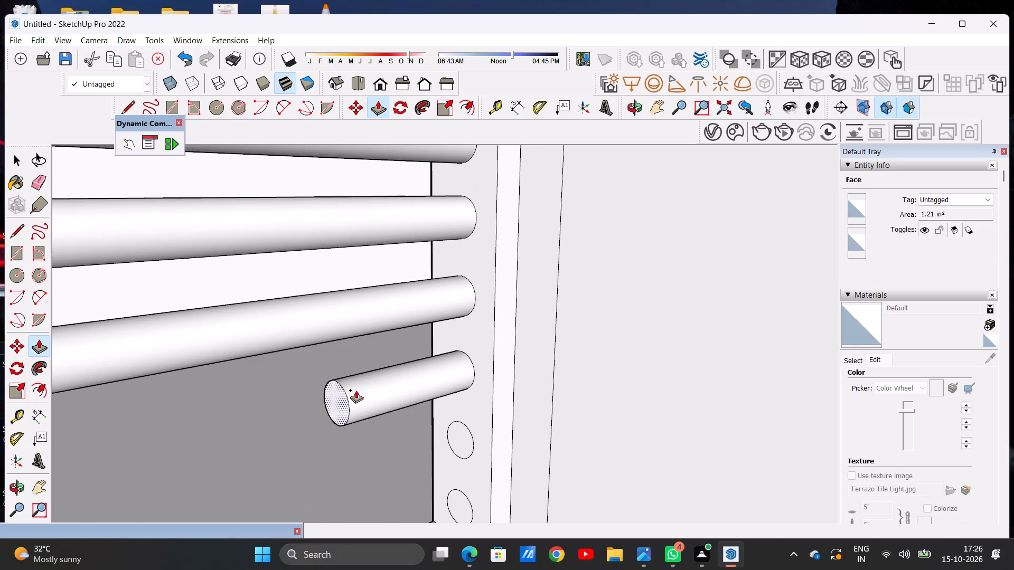
scroll(381, 383, "down", 11)
scroll(469, 348, "up", 1)
scroll(469, 348, "down", 13)
middle_click_drag(388, 374, 248, 366)
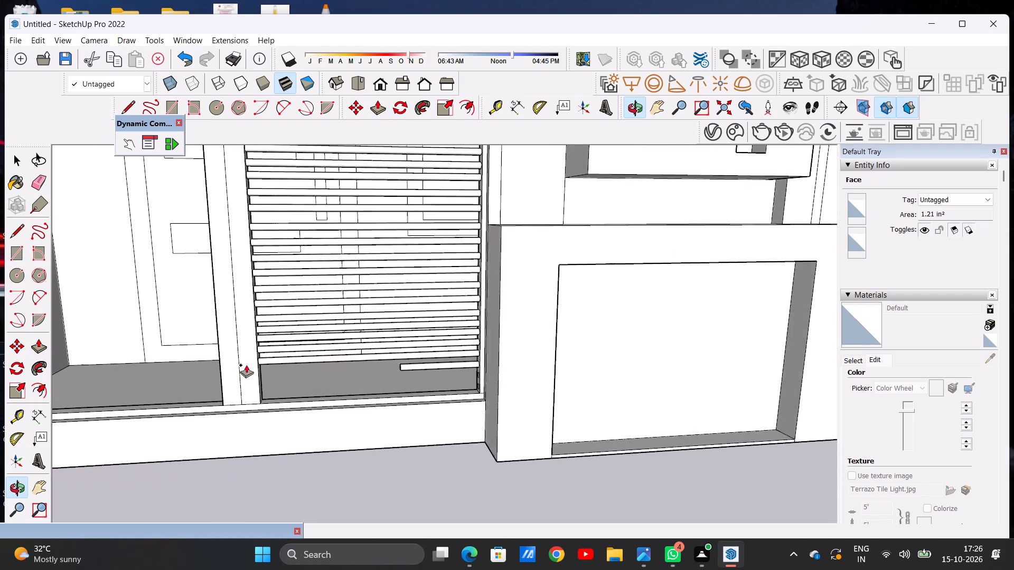
scroll(249, 365, "up", 4)
middle_click_drag(276, 376, 163, 358)
scroll(245, 358, "up", 13)
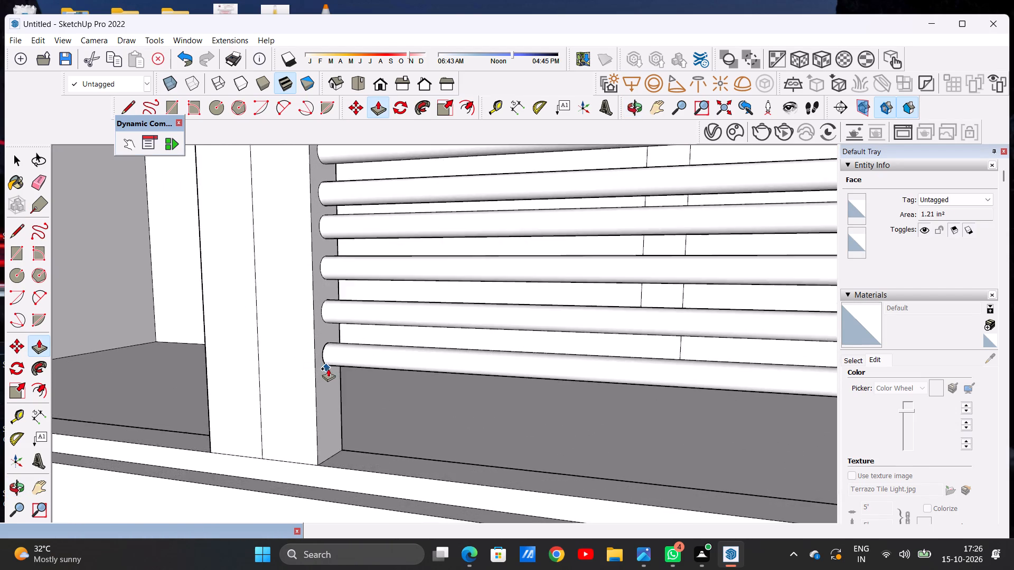
scroll(328, 368, "up", 2)
left_click(315, 313)
Push/Pull the lowest circle on the end post beside the low front wall across to the middle post's face.
scroll(309, 376, "down", 14)
middle_click_drag(309, 401, 539, 437)
scroll(585, 355, "up", 14)
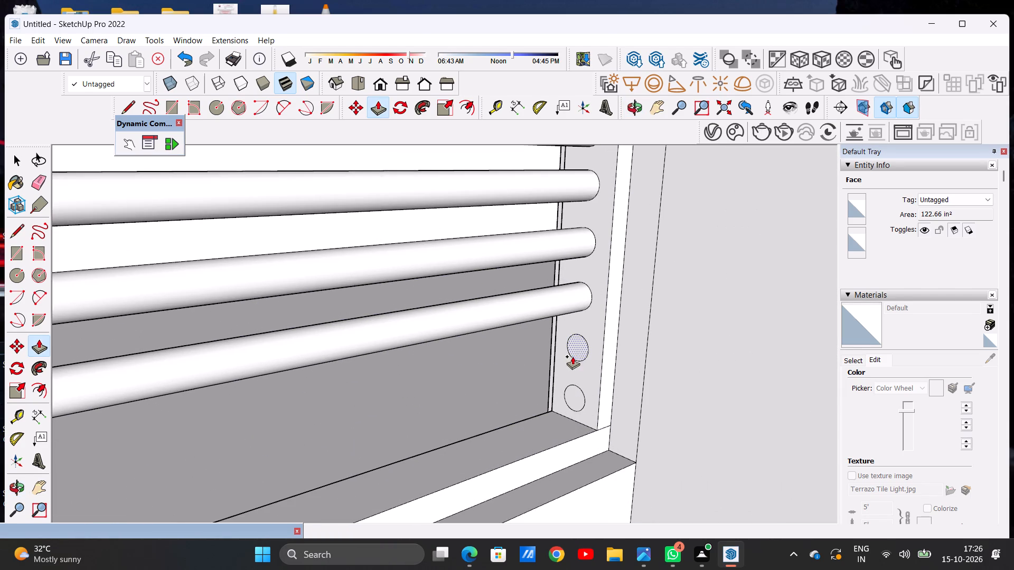
left_click(575, 398)
scroll(431, 413, "down", 17)
middle_click_drag(290, 430, 271, 425)
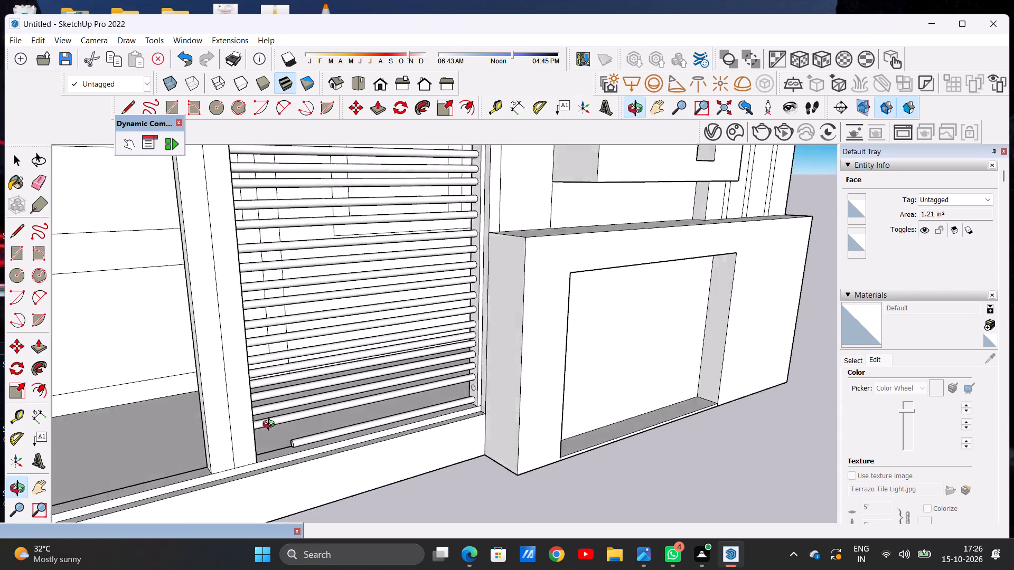
middle_click_drag(271, 425, 172, 414)
scroll(256, 414, "up", 11)
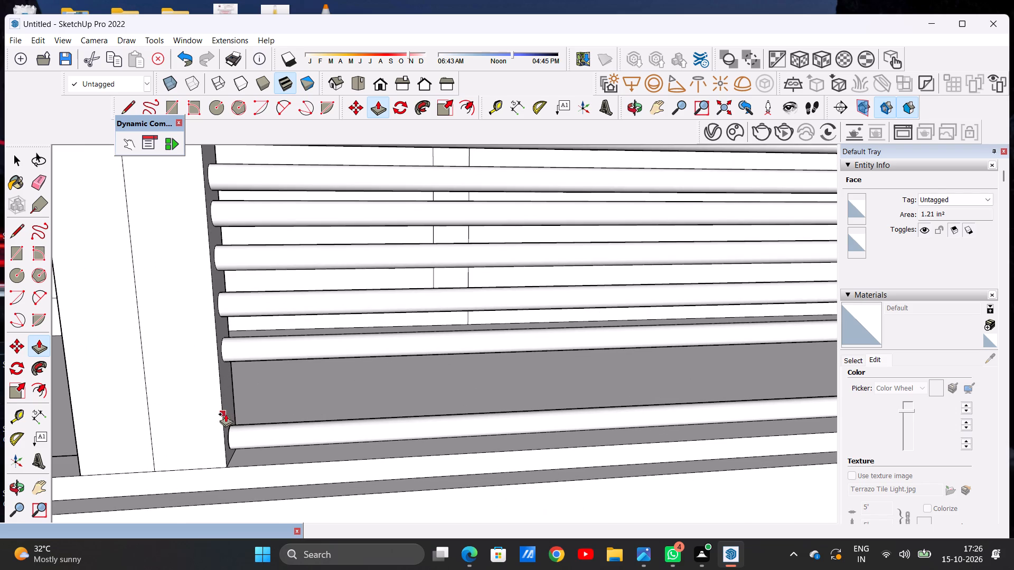
left_click(229, 407)
Push/Pull the last remaining circle, just above the lowest bar on the end post beside the low front wall, to the middle post's face.
scroll(328, 417, "down", 7)
middle_click_drag(361, 423, 517, 436)
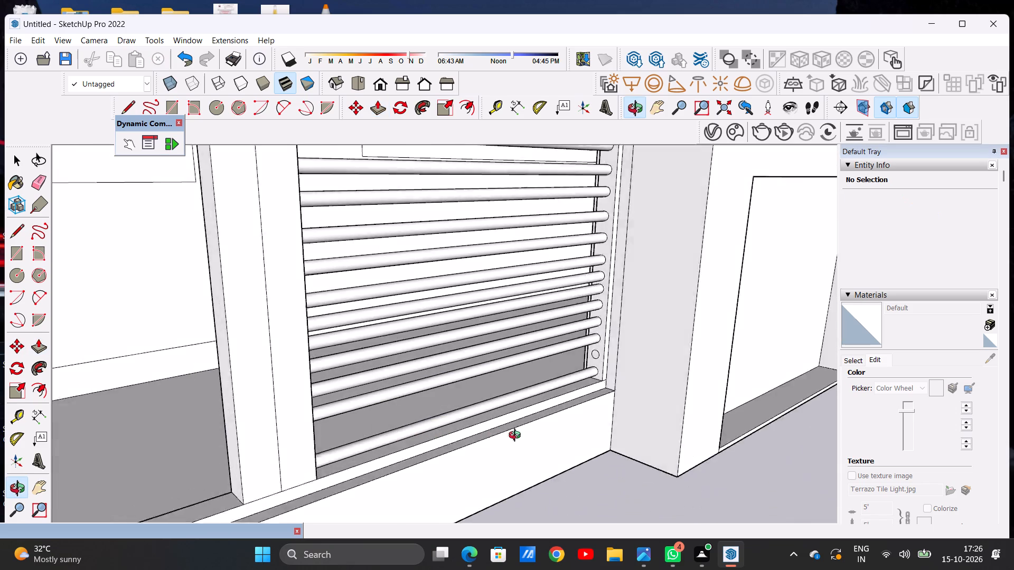
middle_click_drag(517, 436, 525, 436)
scroll(570, 356, "up", 14)
left_click(578, 346)
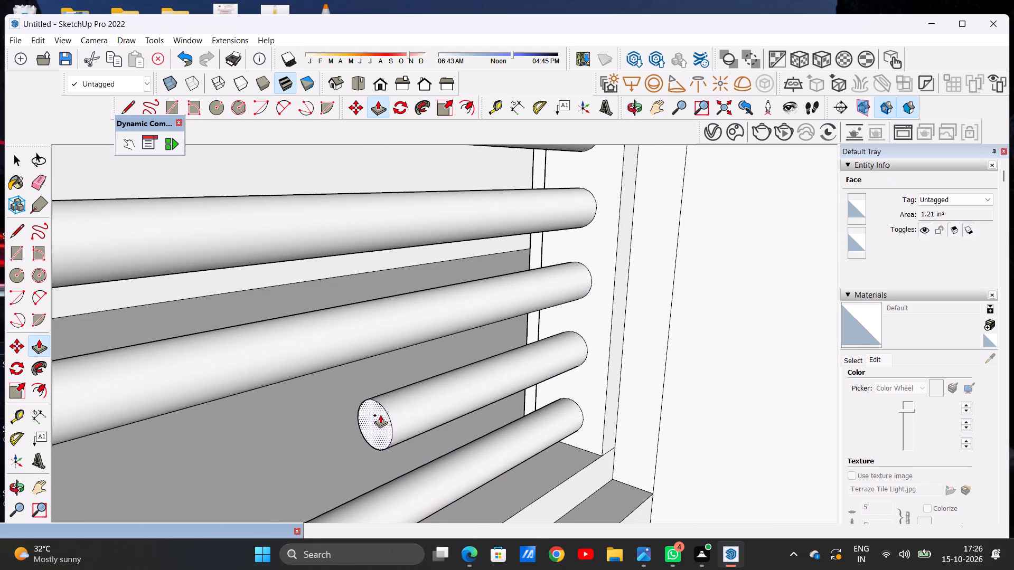
scroll(396, 414, "down", 3)
scroll(442, 414, "down", 18)
middle_click_drag(399, 400, 214, 404)
scroll(296, 388, "up", 12)
middle_click_drag(324, 401, 282, 376)
scroll(289, 386, "up", 8)
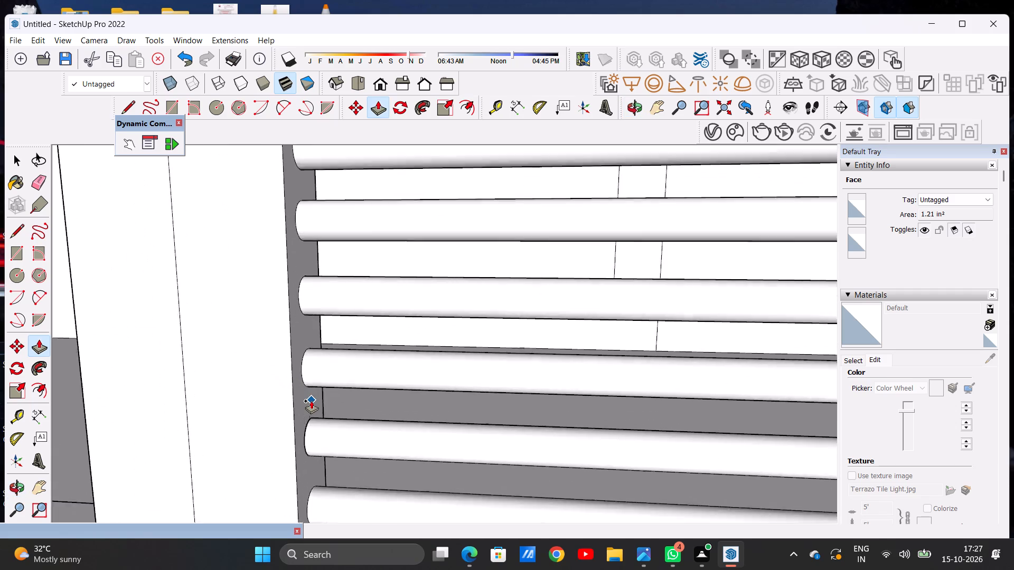
scroll(311, 401, "up", 4)
left_click(311, 401)
key("space")
Push/Pull the second circle from the top on the opposite end post, away from the low front wall, across to the middle post's face.
scroll(485, 399, "down", 12)
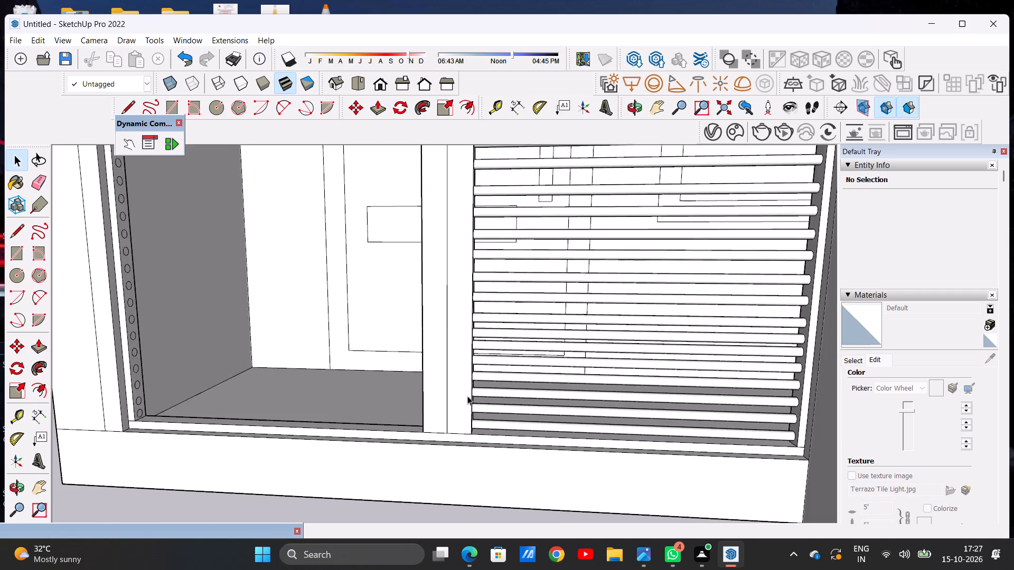
scroll(467, 396, "down", 12)
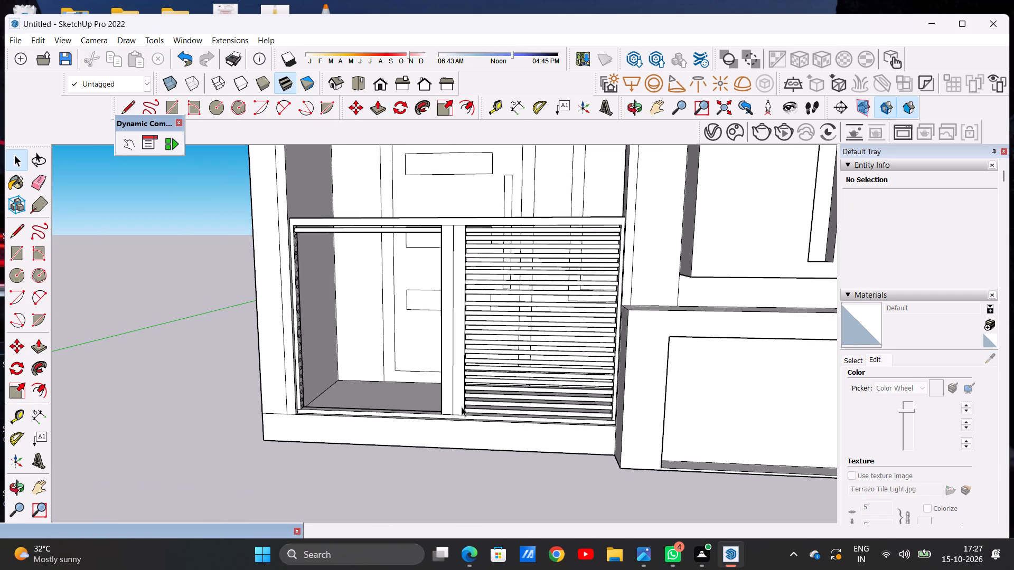
scroll(462, 407, "down", 5)
scroll(431, 301, "up", 6)
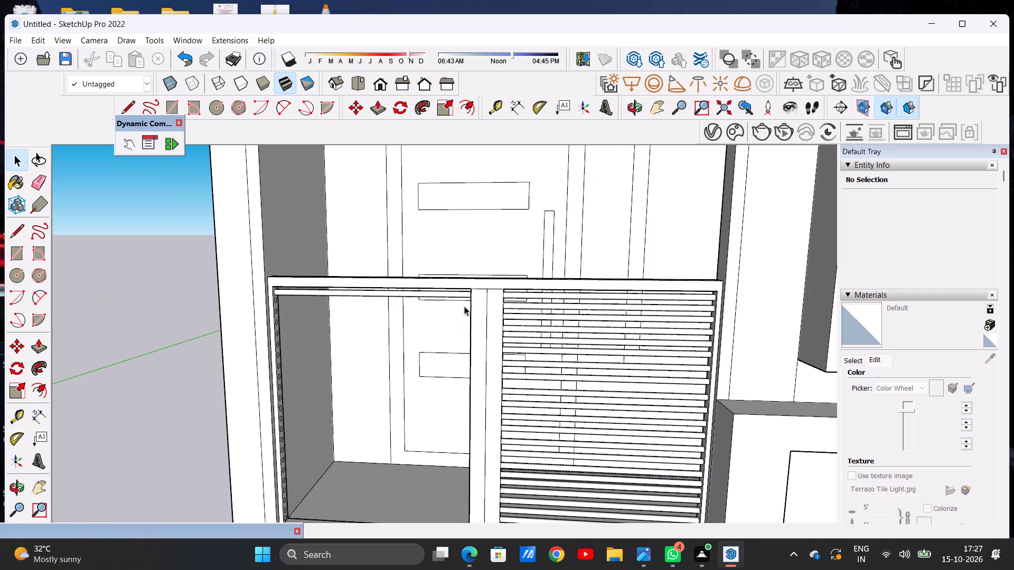
middle_click_drag(483, 336, 483, 341)
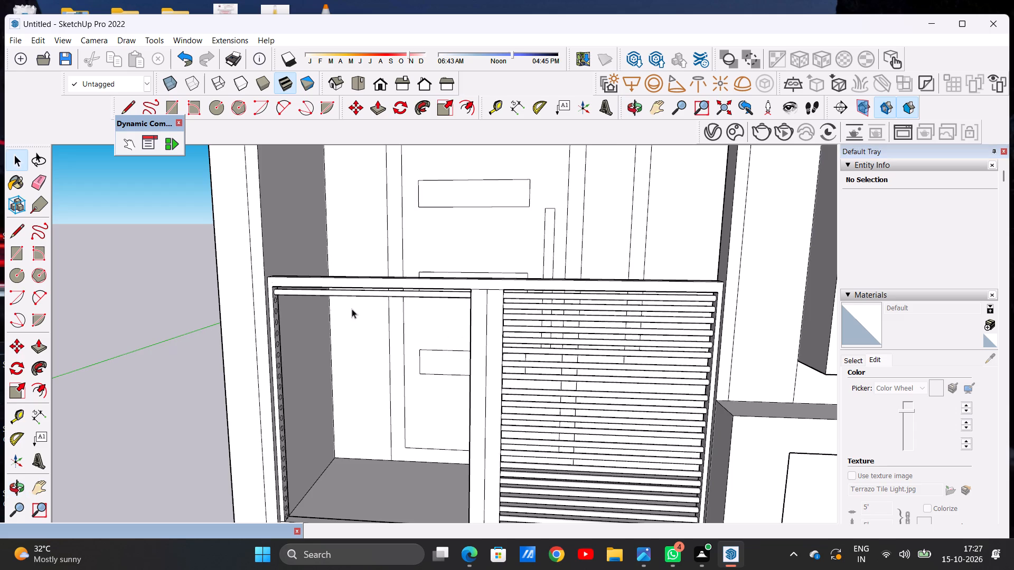
scroll(317, 303, "up", 5)
middle_click_drag(292, 323, 234, 326)
scroll(259, 294, "up", 7)
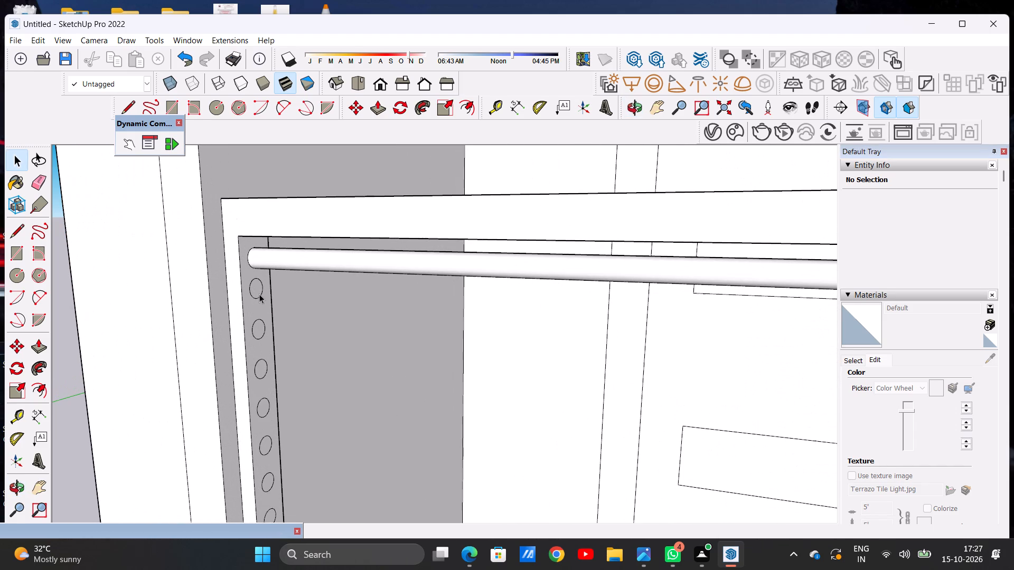
key("p")
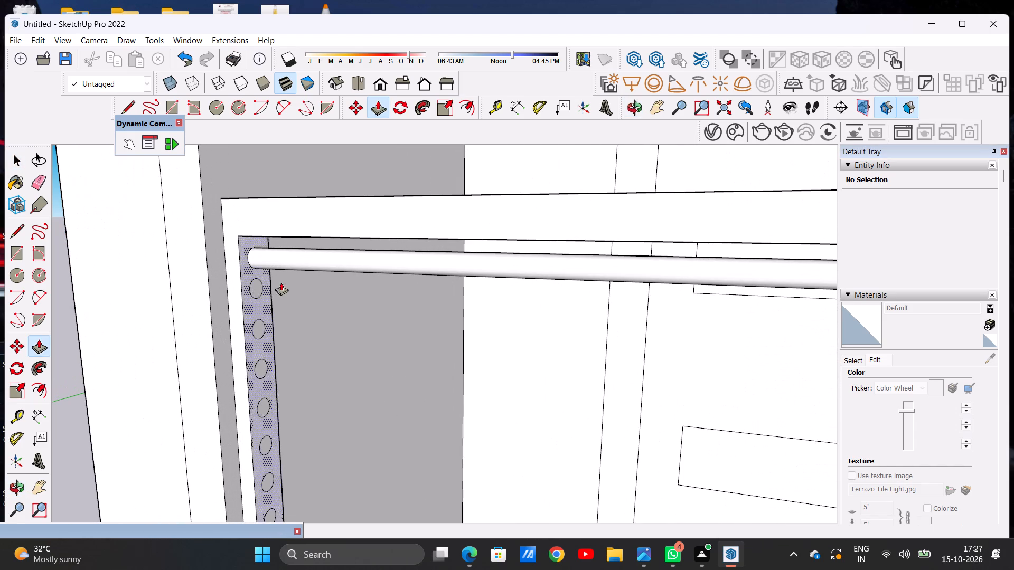
scroll(282, 282, "up", 7)
left_click(216, 289)
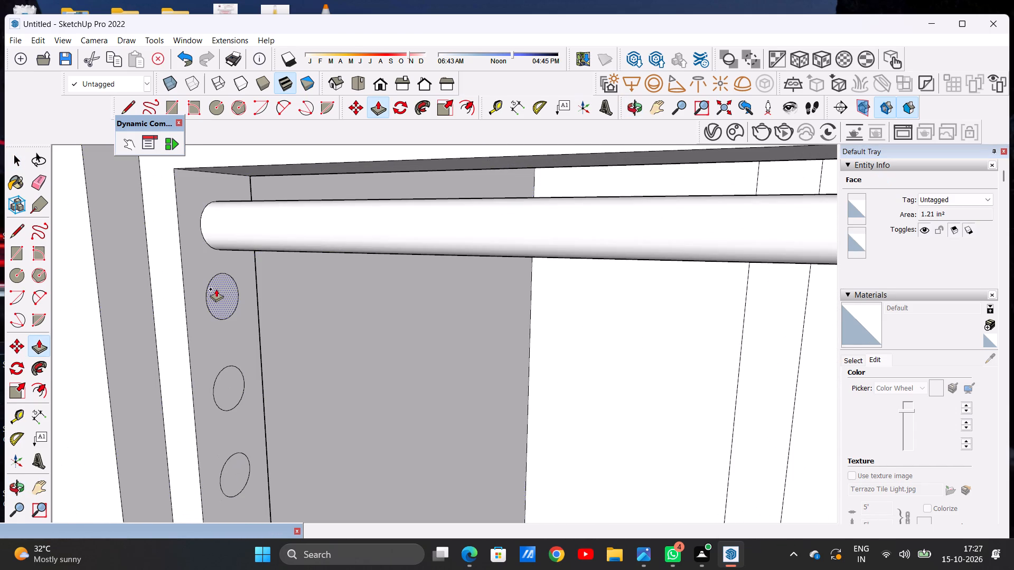
scroll(401, 310, "down", 16)
scroll(530, 337, "down", 6)
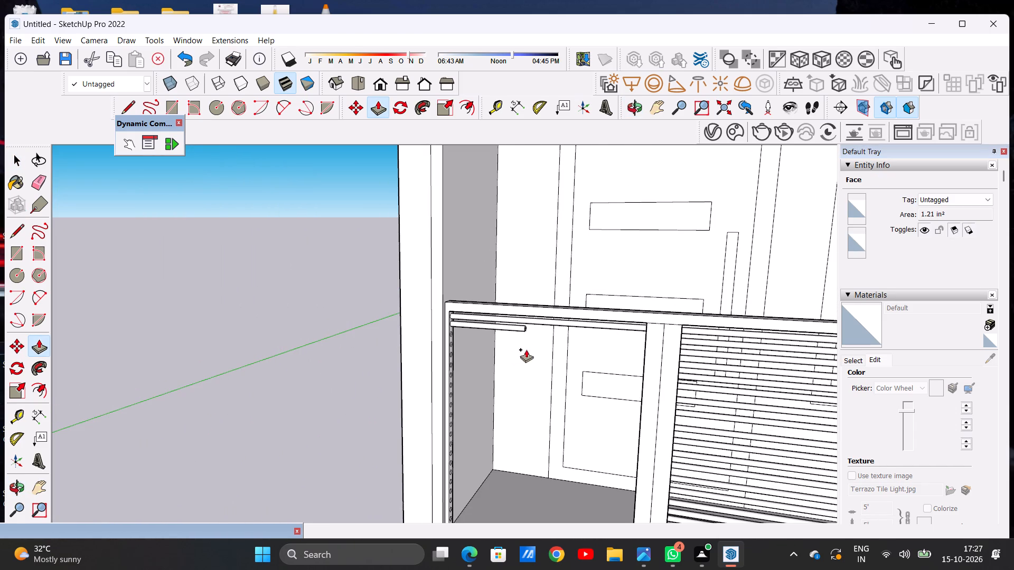
middle_click_drag(625, 337, 696, 332)
scroll(628, 335, "up", 6)
middle_click_drag(627, 324, 640, 316)
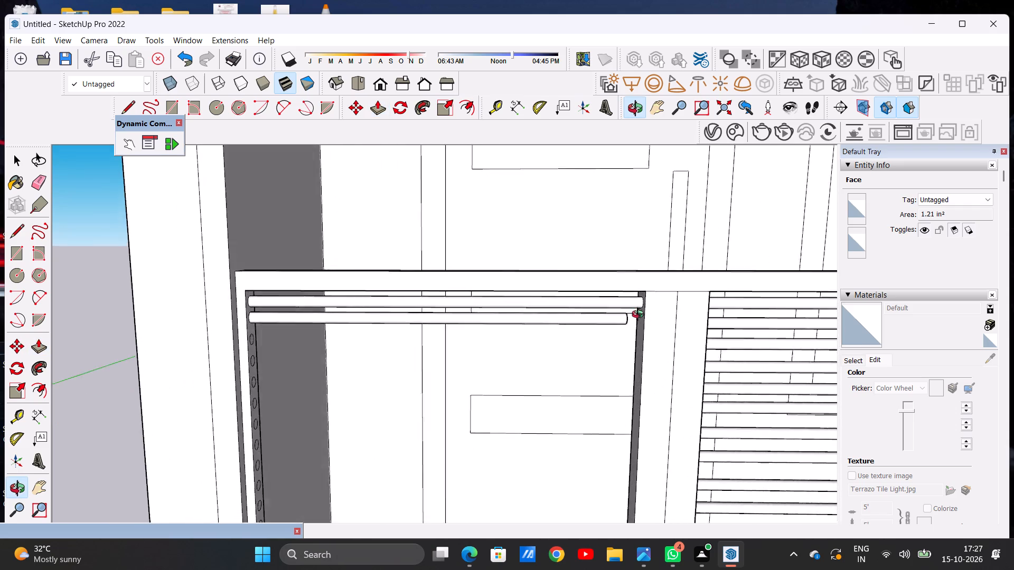
middle_click_drag(640, 316, 668, 308)
scroll(668, 308, "up", 8)
scroll(627, 306, "down", 1)
scroll(627, 306, "up", 4)
left_click(641, 296)
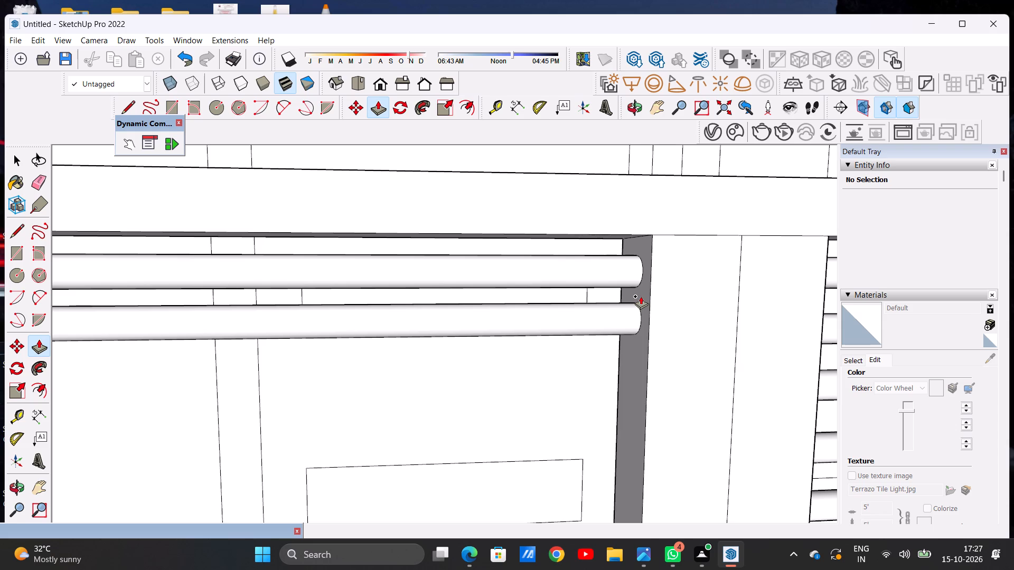
Push/Pull the third circle from the top on the end post away from the low front wall across to the middle post's face.
scroll(614, 334, "down", 15)
middle_click_drag(525, 340, 466, 337)
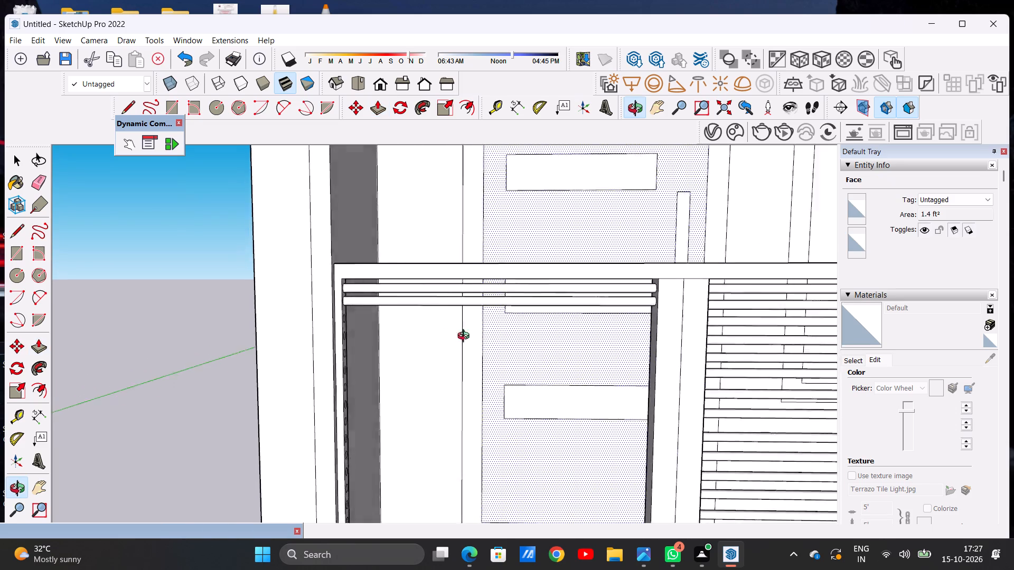
middle_click_drag(466, 337, 350, 337)
scroll(359, 316, "up", 19)
left_click(355, 306)
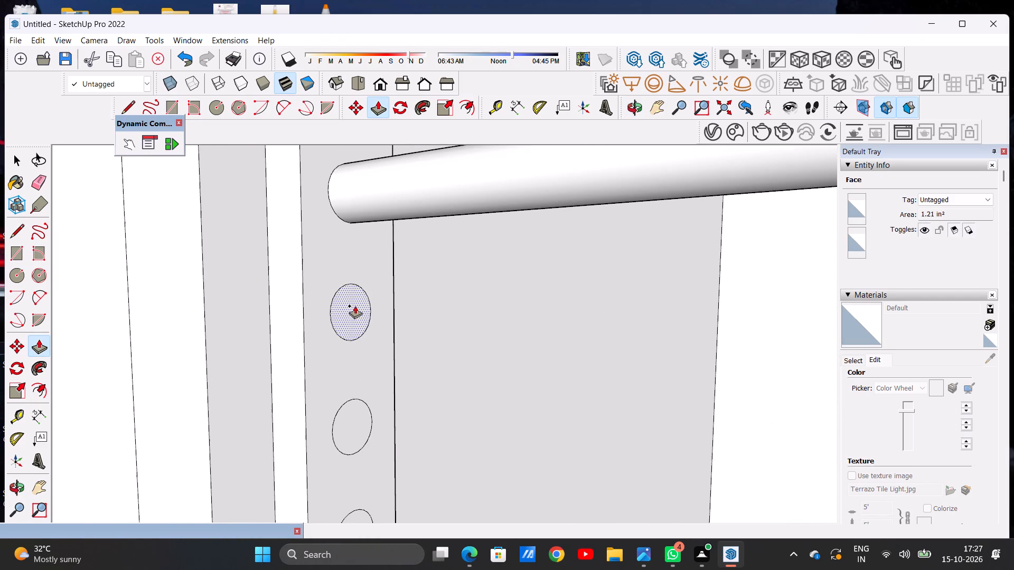
scroll(455, 334, "down", 20)
scroll(455, 334, "down", 4)
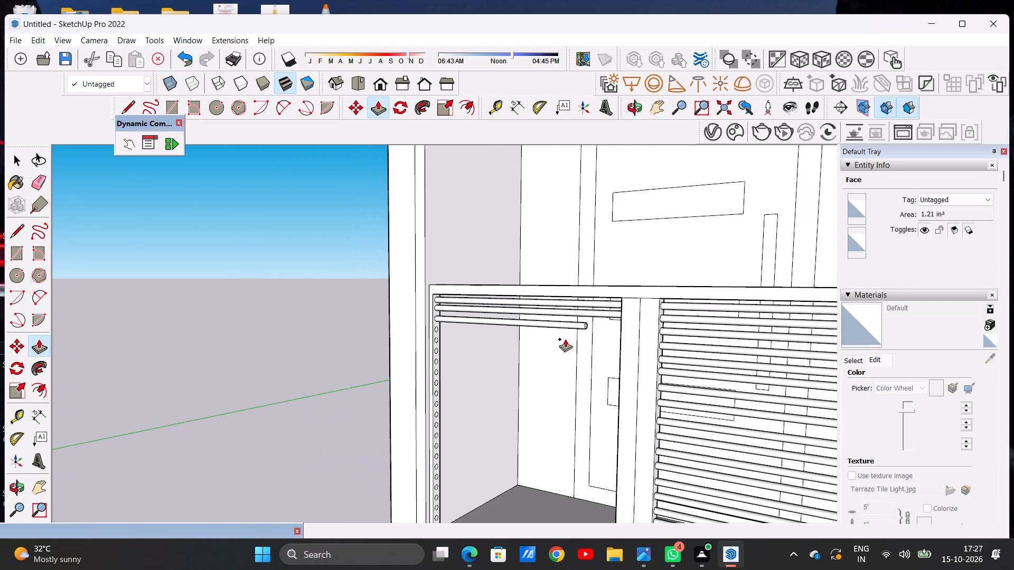
middle_click_drag(562, 339, 741, 338)
scroll(588, 316, "up", 7)
middle_click_drag(587, 316, 609, 317)
scroll(577, 320, "up", 2)
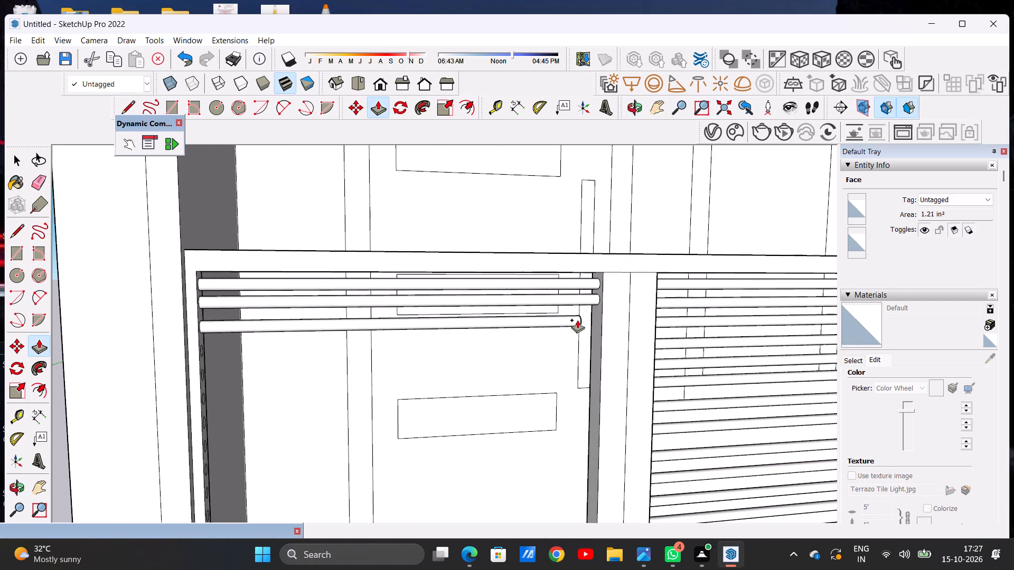
scroll(577, 320, "up", 11)
left_click(622, 293)
scroll(588, 310, "down", 17)
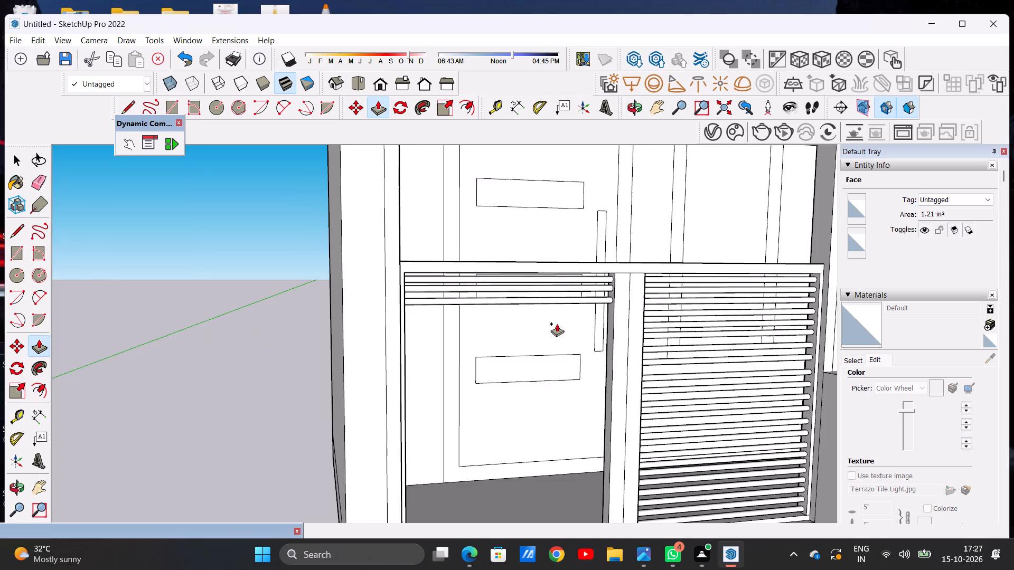
Push/Pull the fourth circle from the top on the end post away from the low front wall across to the middle post's face.
scroll(546, 336, "up", 1)
middle_click_drag(445, 346, 318, 350)
scroll(380, 301, "up", 17)
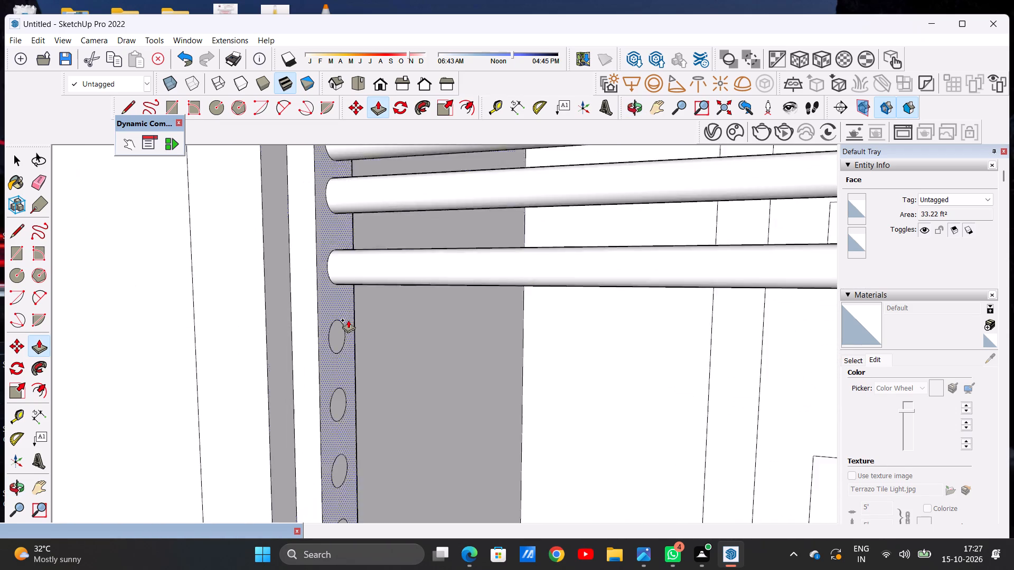
scroll(348, 320, "up", 5)
left_click(320, 341)
scroll(466, 339, "down", 6)
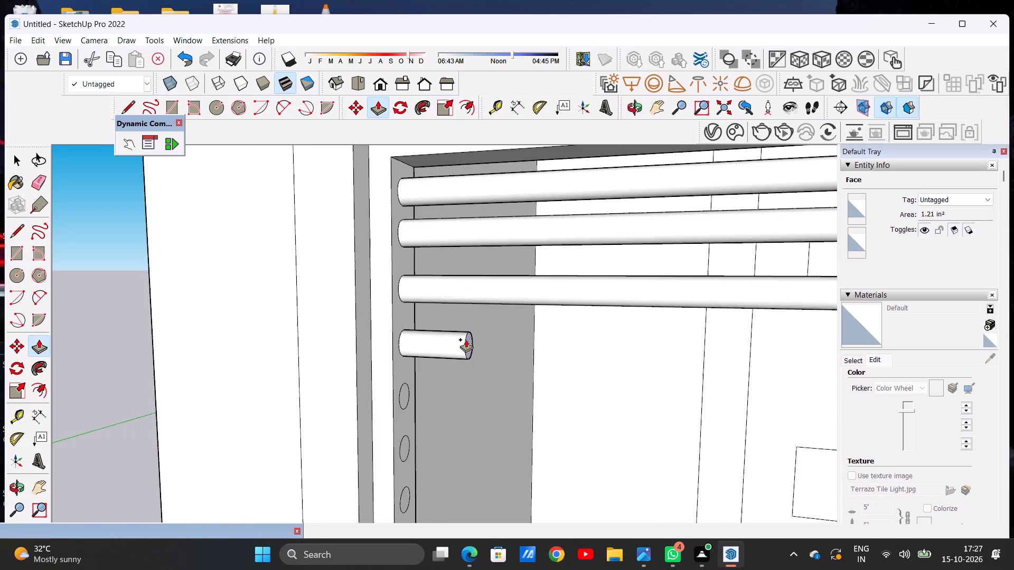
scroll(466, 339, "down", 18)
middle_click_drag(646, 347, 697, 342)
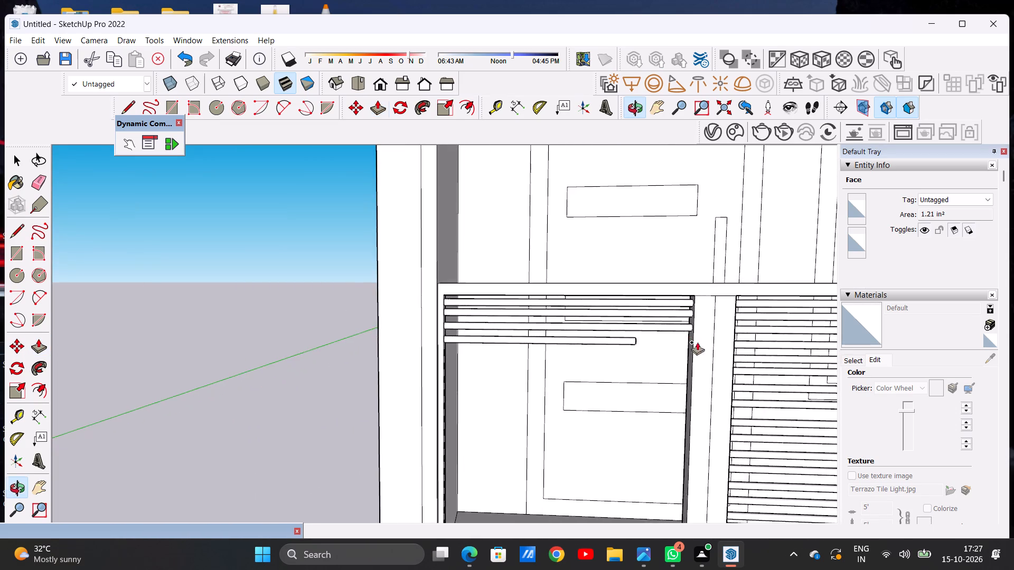
scroll(663, 346, "up", 6)
middle_click_drag(670, 347, 717, 347)
scroll(697, 316, "up", 3)
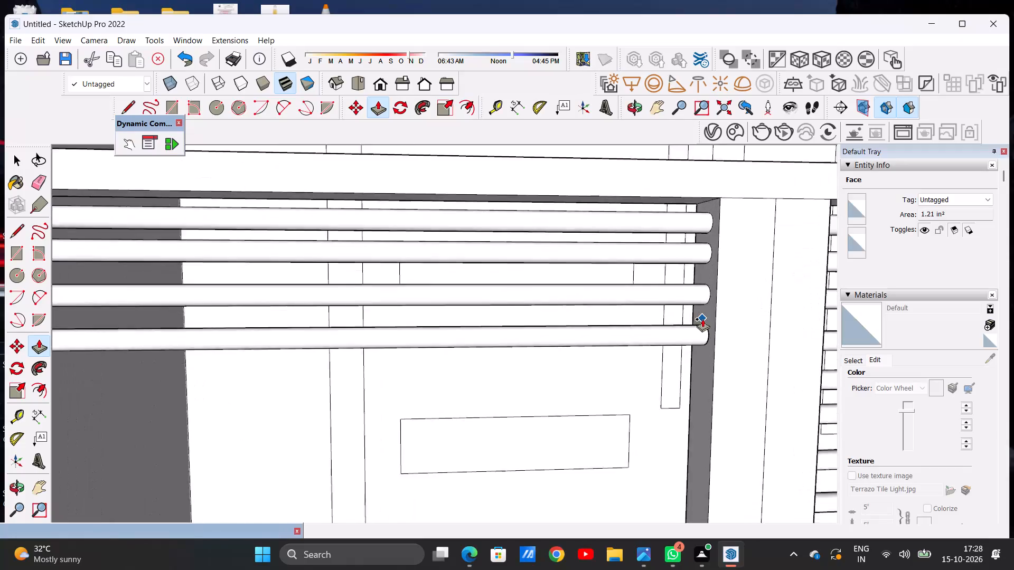
scroll(702, 319, "up", 8)
left_click(708, 319)
Push/Pull the fifth circle from the top on the same end post across to the middle post's face.
scroll(660, 305, "down", 14)
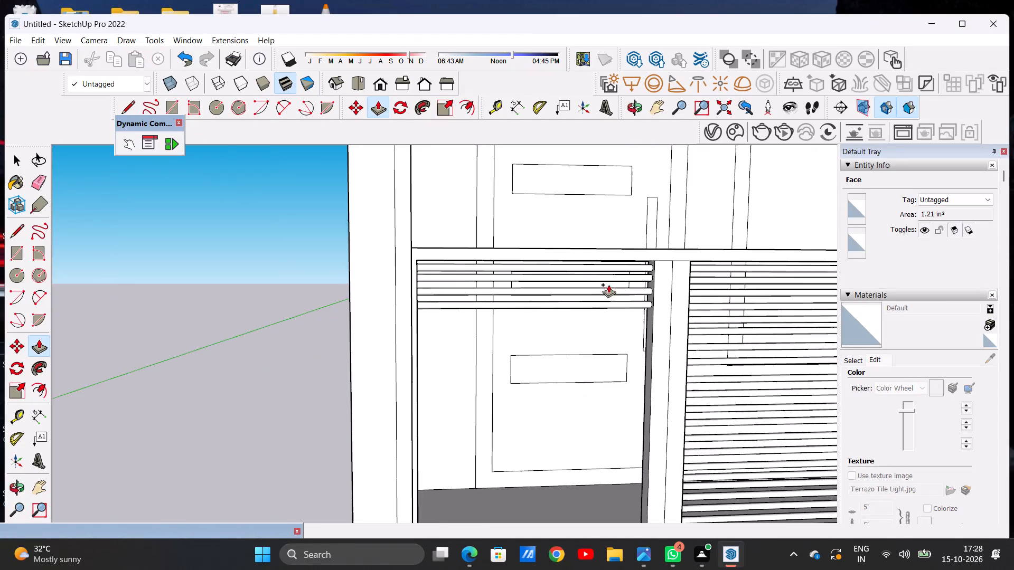
scroll(608, 284, "down", 4)
middle_click_drag(564, 319, 428, 366)
scroll(476, 311, "up", 3)
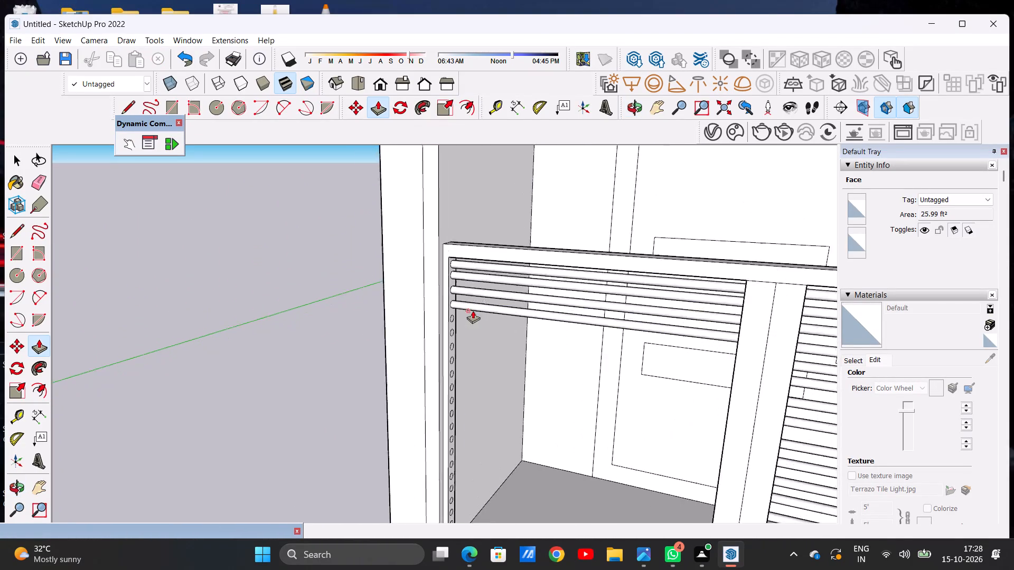
scroll(473, 310, "up", 18)
left_click(457, 330)
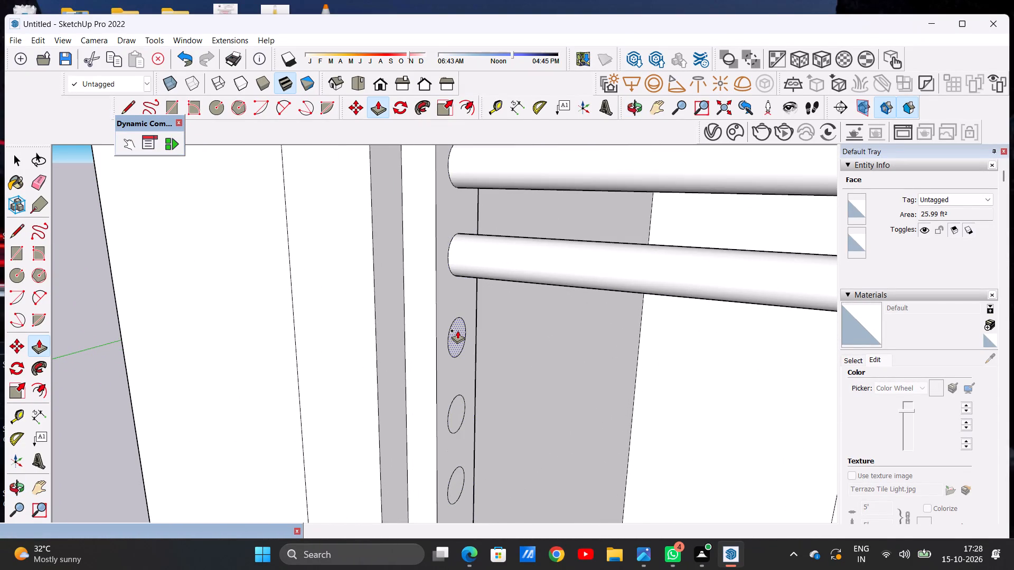
scroll(570, 328, "down", 16)
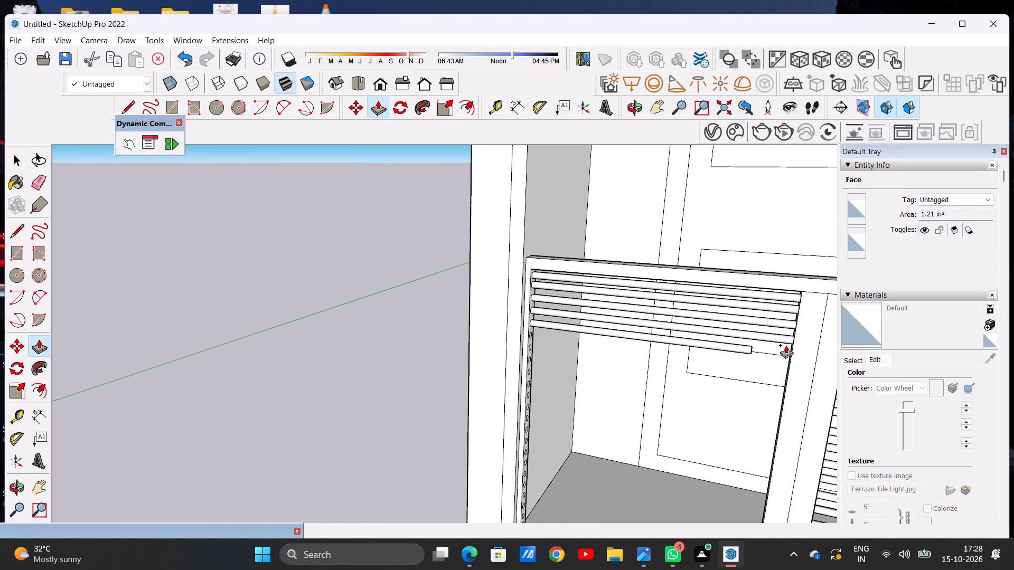
middle_click_drag(724, 354, 839, 319)
scroll(713, 318, "up", 6)
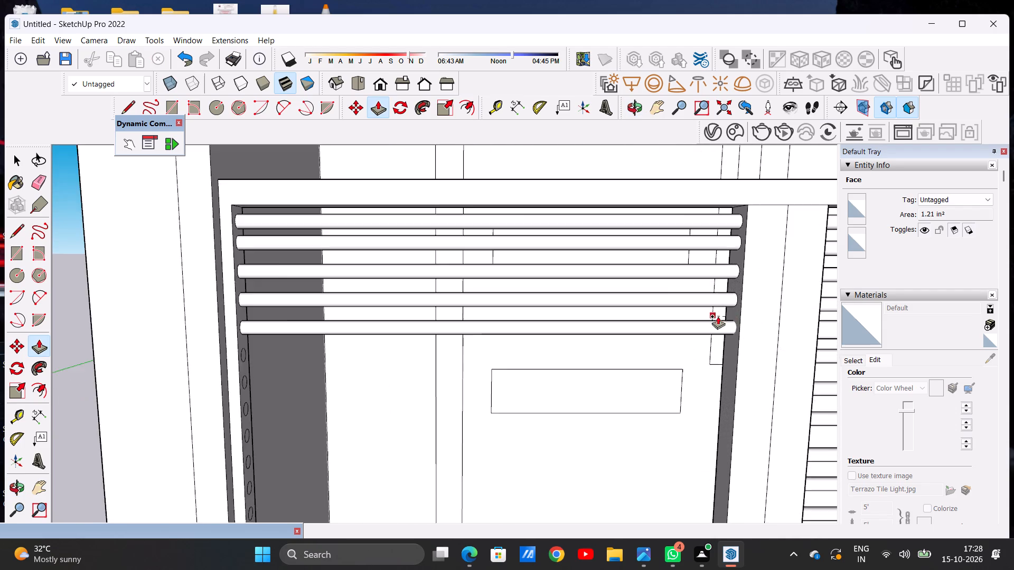
scroll(718, 316, "up", 6)
left_click(741, 313)
Push/Pull the sixth circle from the top on the end post away from the low front wall to the middle post's face.
scroll(625, 302, "down", 7)
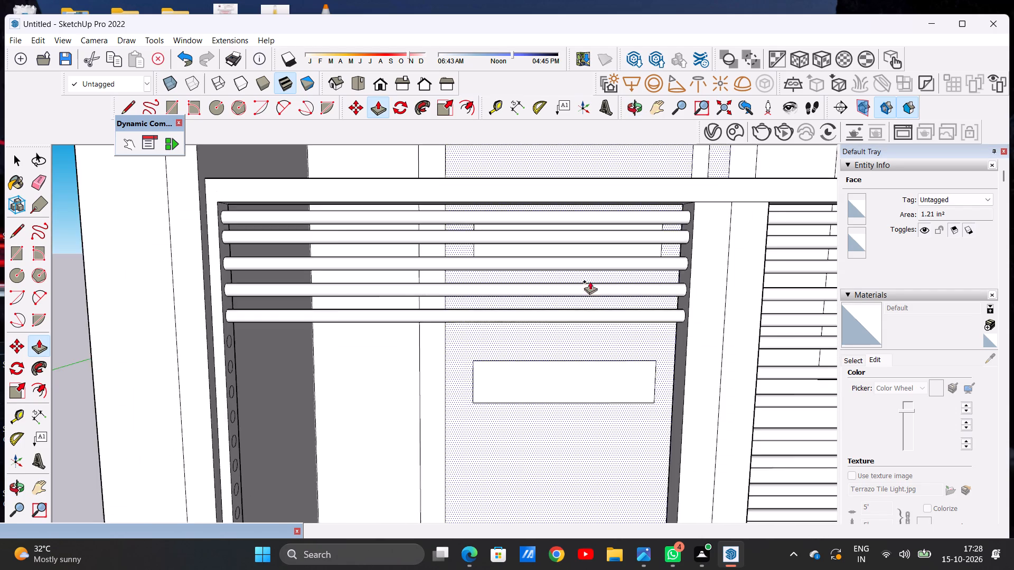
scroll(590, 281, "down", 12)
middle_click_drag(500, 312, 328, 330)
scroll(533, 262, "up", 20)
scroll(533, 262, "up", 6)
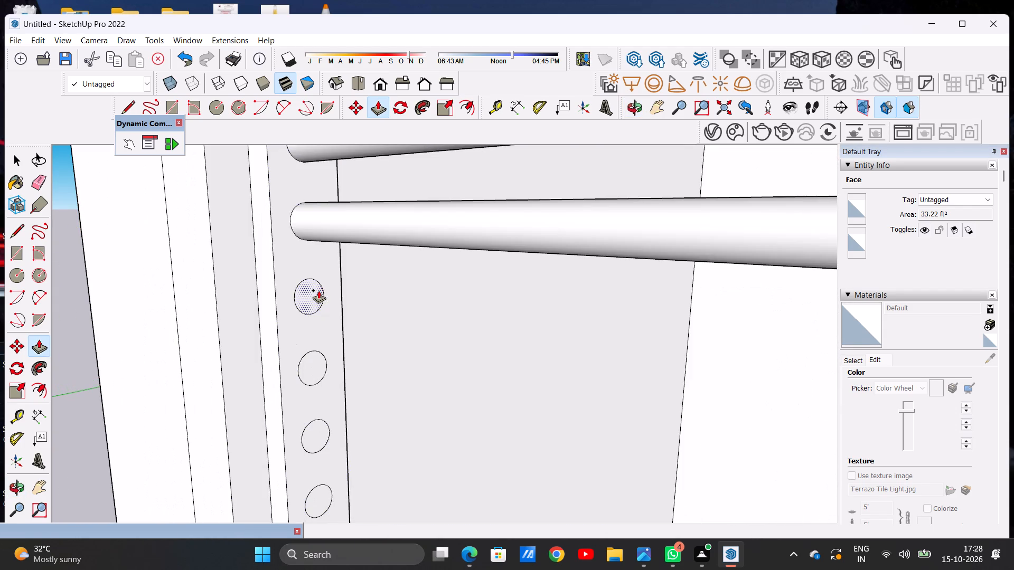
left_click(318, 290)
scroll(555, 321, "down", 20)
scroll(555, 321, "down", 8)
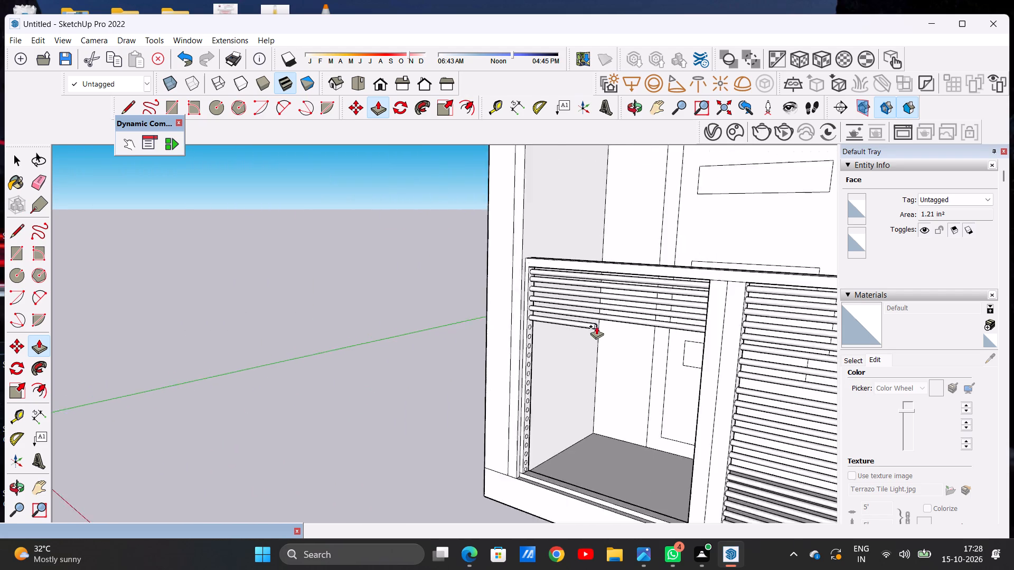
middle_click_drag(631, 331, 721, 322)
scroll(640, 332, "up", 5)
middle_click_drag(620, 335, 726, 334)
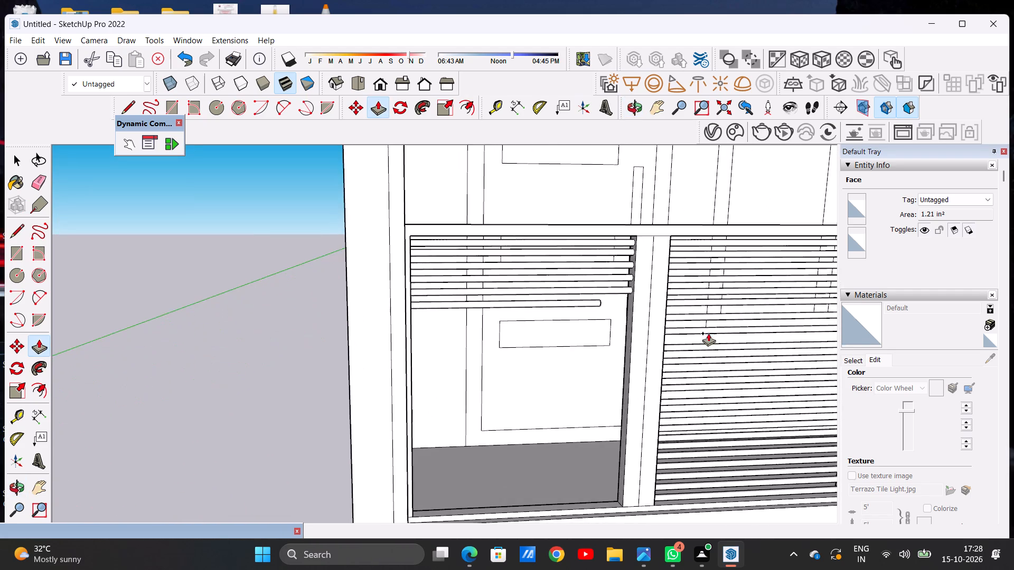
scroll(622, 315, "up", 4)
middle_click_drag(574, 313, 638, 310)
scroll(633, 298, "up", 13)
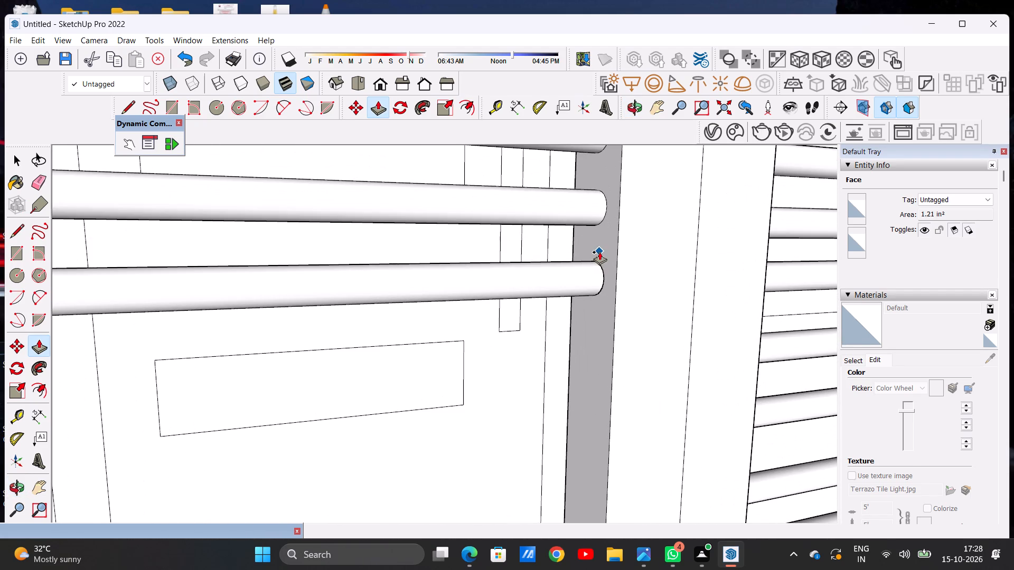
left_click(599, 252)
Push/Pull the seventh circle from the top on that end post across to the middle post's face.
scroll(573, 281, "down", 20)
scroll(573, 281, "down", 2)
middle_click_drag(614, 300, 376, 312)
scroll(362, 298, "up", 20)
scroll(362, 298, "up", 2)
left_click(373, 310)
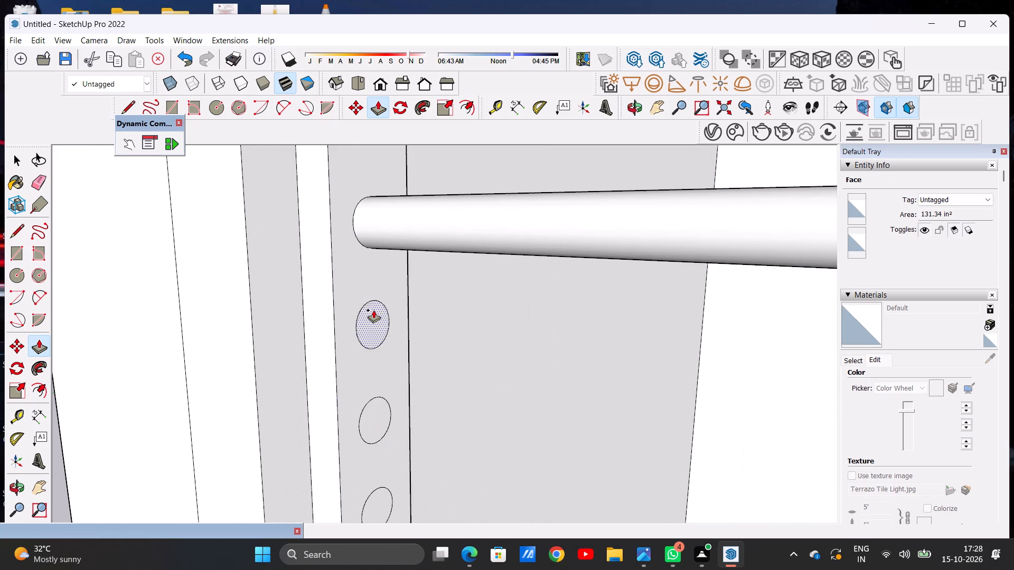
scroll(585, 335, "down", 19)
scroll(584, 341, "down", 7)
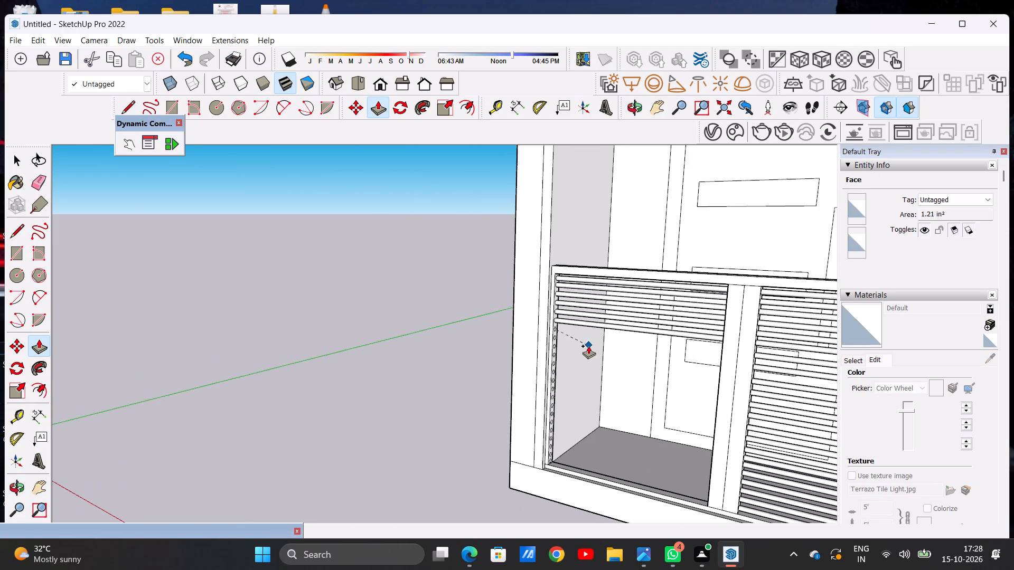
middle_click_drag(614, 346, 748, 347)
scroll(682, 332, "up", 6)
middle_click_drag(594, 327, 648, 313)
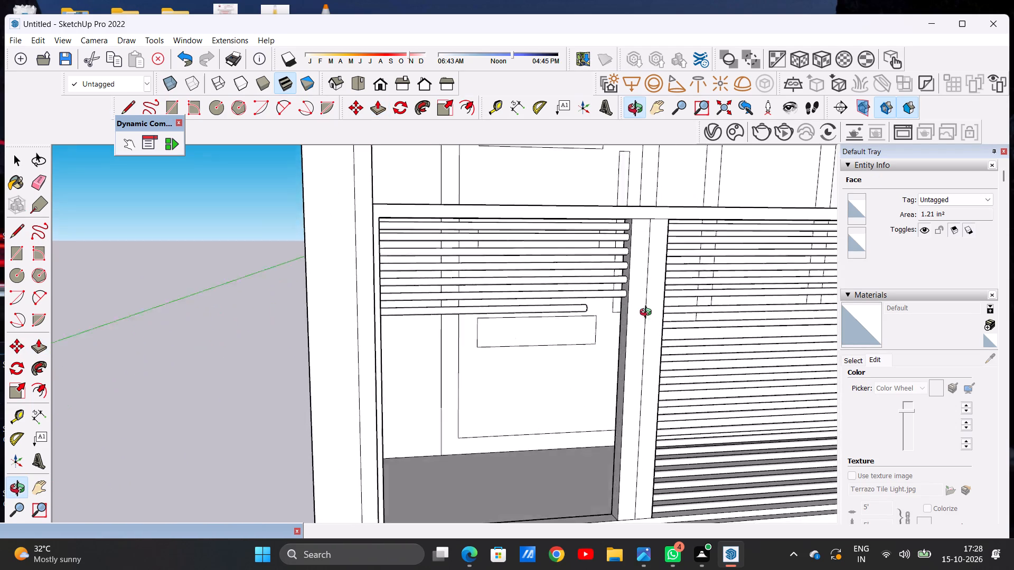
middle_click_drag(648, 313, 656, 301)
scroll(617, 306, "up", 17)
left_click(634, 283)
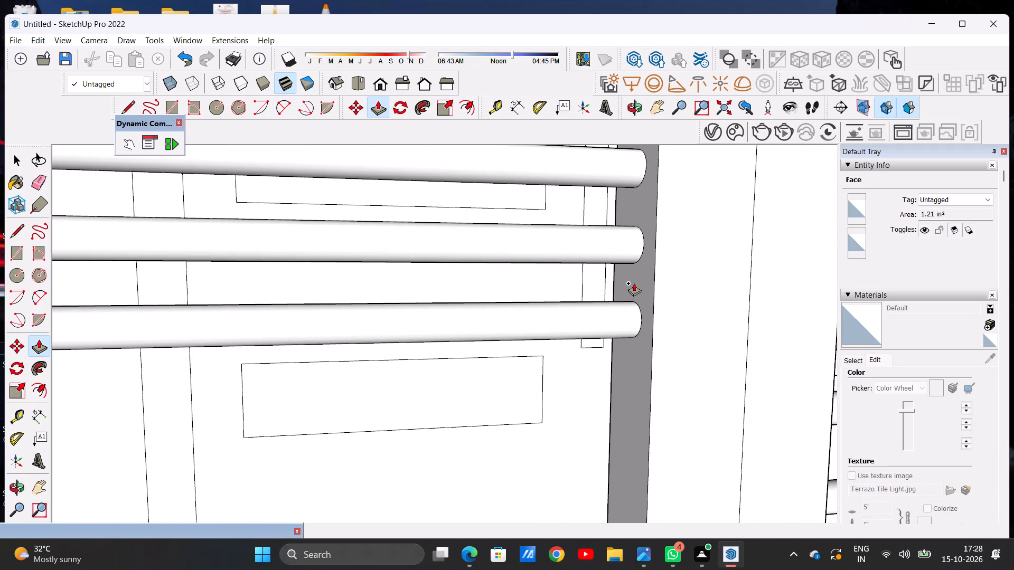
Push/Pull the eighth circle from the top on the end post away from the low front wall across to the middle post's face.
scroll(628, 293, "down", 16)
scroll(620, 282, "down", 8)
middle_click_drag(608, 317, 387, 364)
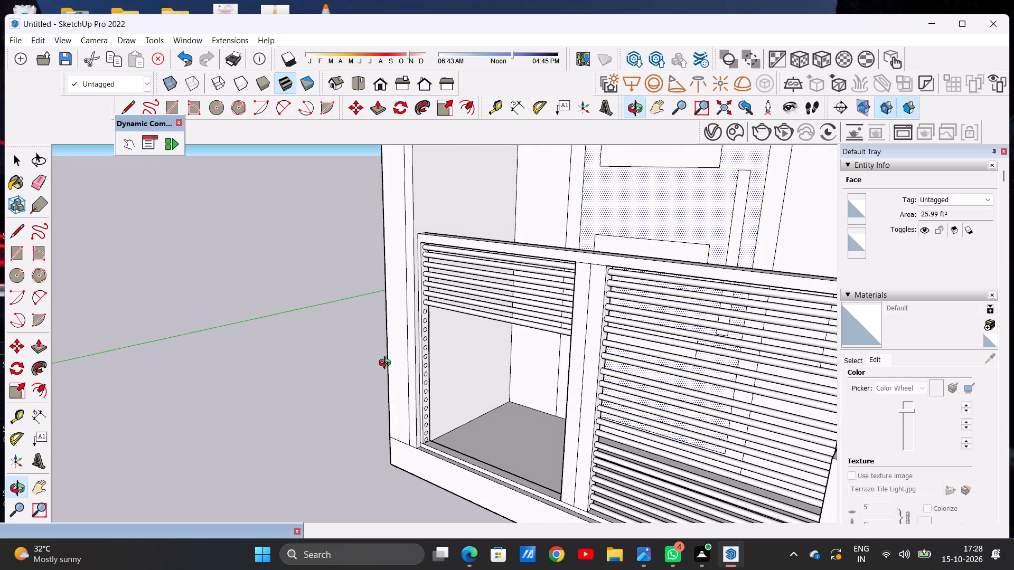
middle_click_drag(387, 364, 387, 365)
scroll(433, 311, "up", 9)
scroll(415, 313, "up", 13)
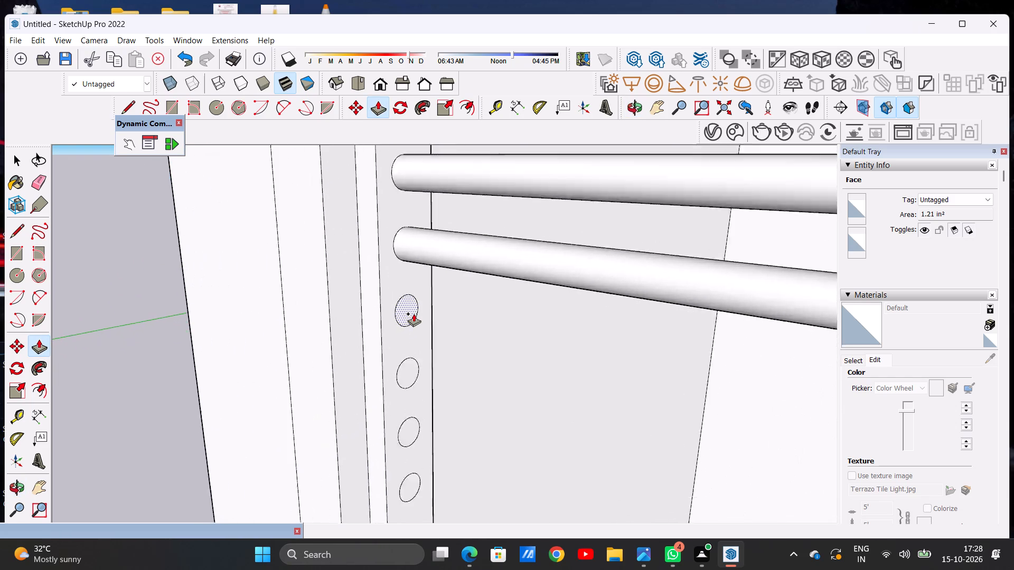
scroll(414, 313, "up", 3)
left_click(407, 308)
scroll(579, 351, "down", 15)
scroll(578, 351, "down", 12)
middle_click_drag(647, 368, 663, 368)
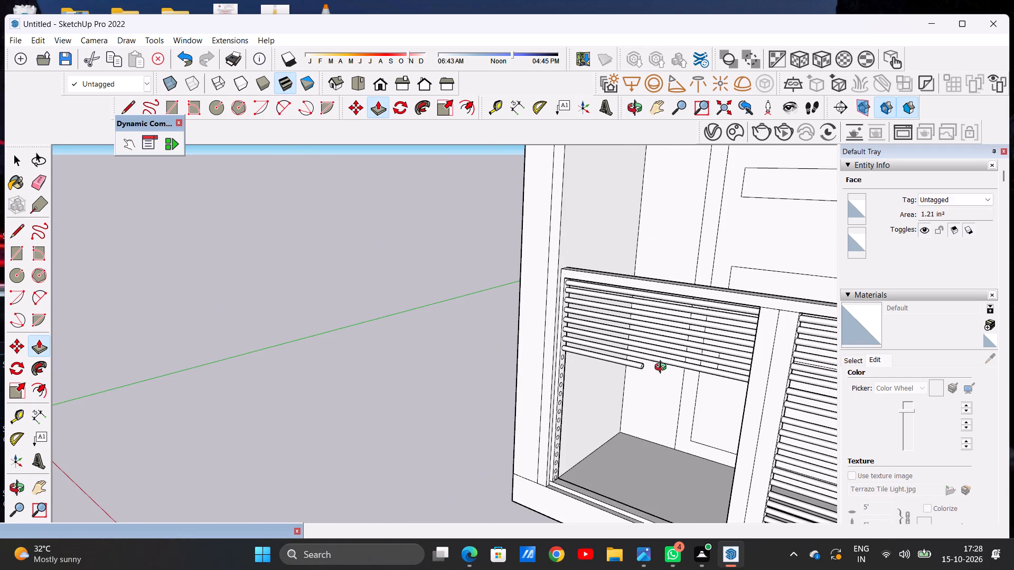
middle_click_drag(663, 368, 807, 356)
scroll(678, 344, "down", 1)
scroll(678, 343, "up", 4)
middle_click_drag(606, 340, 720, 268)
scroll(642, 318, "up", 4)
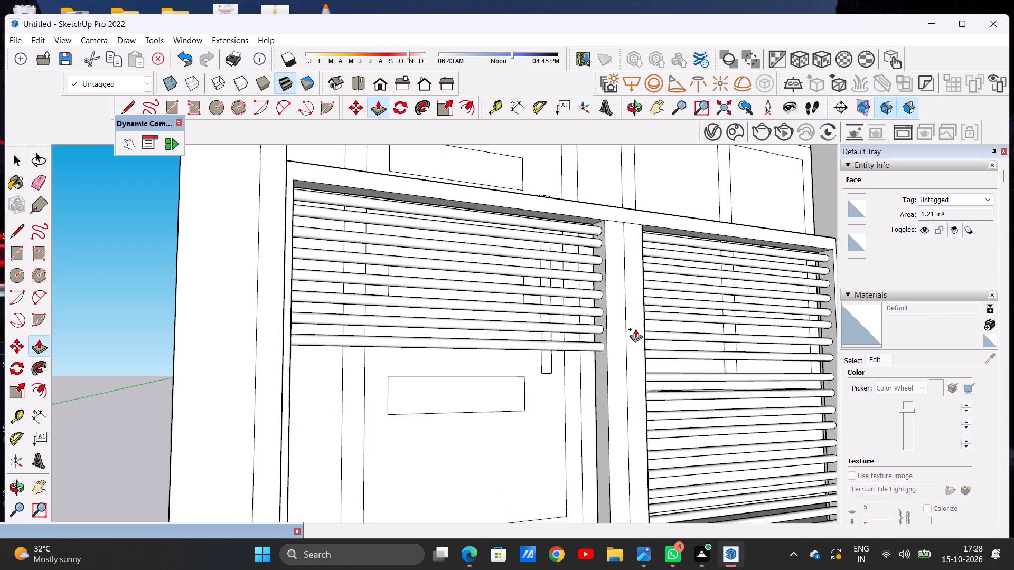
scroll(635, 329, "up", 14)
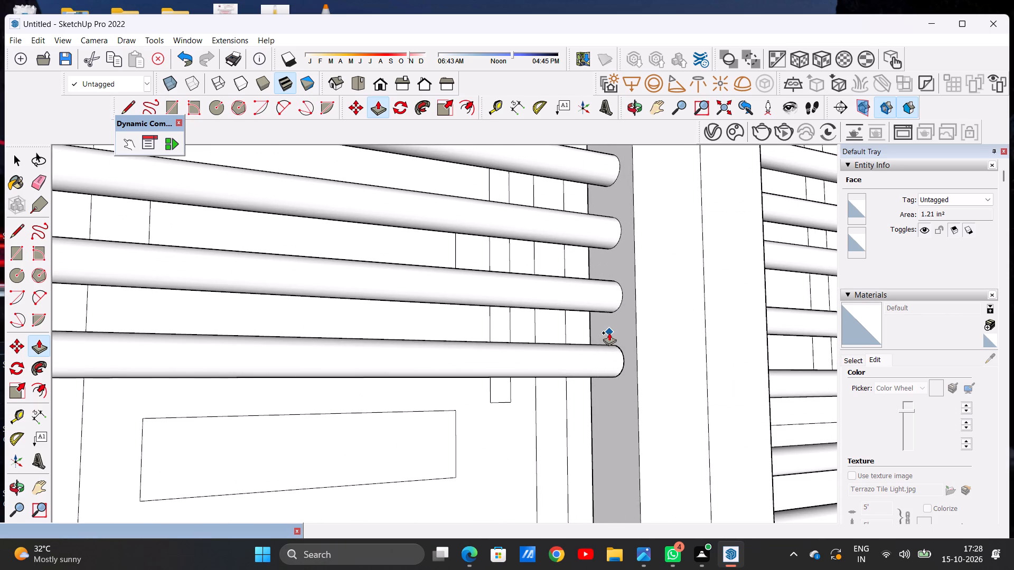
left_click(609, 332)
Push/Pull the ninth circle from the top on the same end post to the middle post's face.
scroll(547, 345, "down", 20)
scroll(547, 345, "down", 2)
middle_click_drag(501, 341, 374, 363)
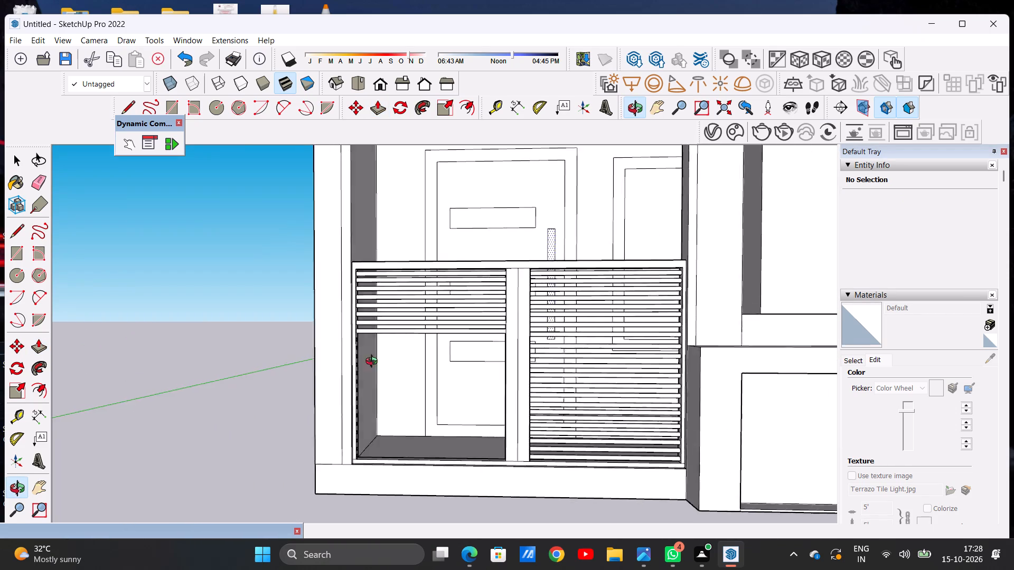
middle_click_drag(374, 363, 268, 378)
scroll(343, 343, "up", 20)
scroll(343, 343, "up", 1)
left_click(368, 330)
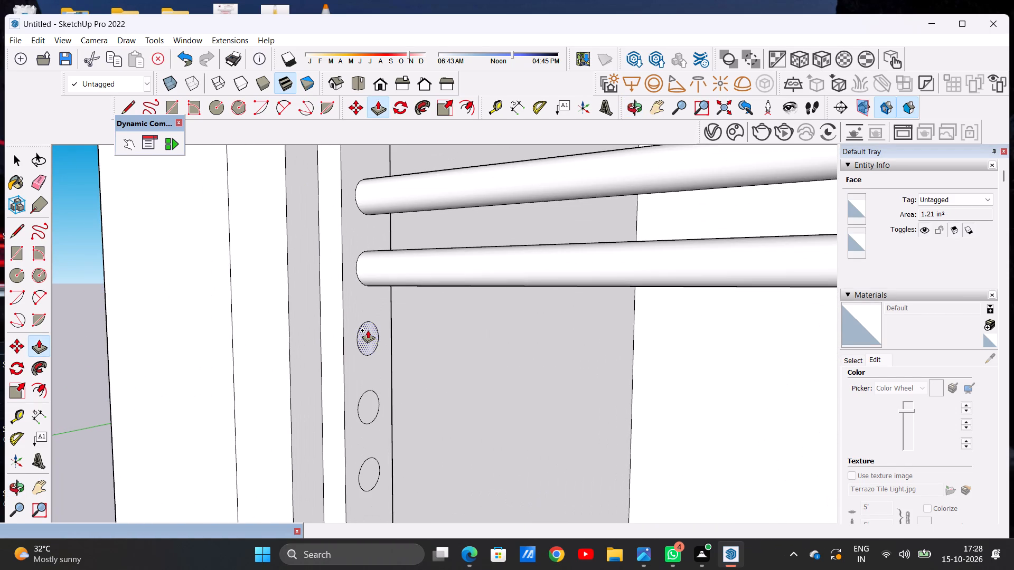
scroll(501, 347, "down", 15)
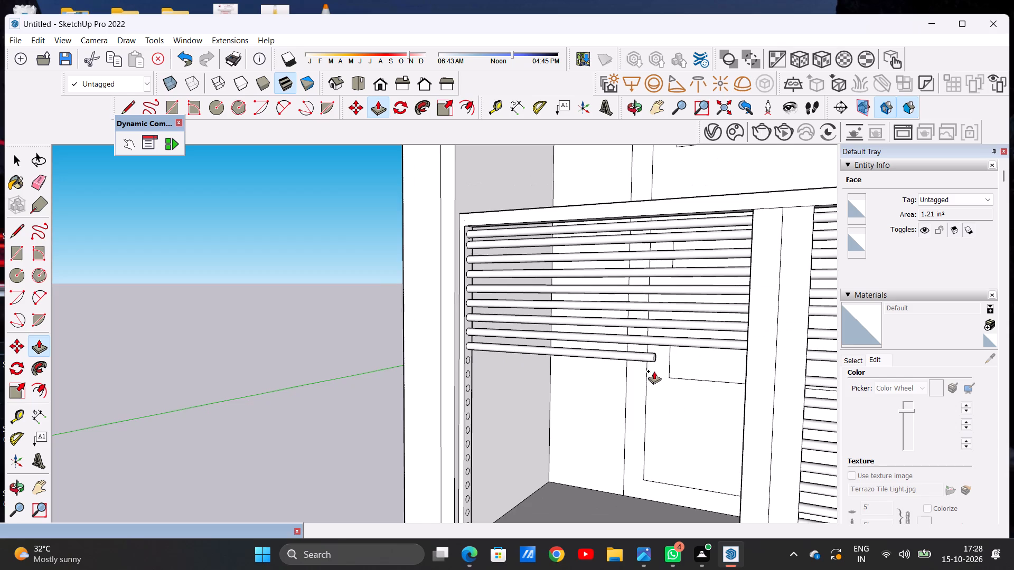
middle_click_drag(654, 372, 796, 365)
scroll(653, 345, "up", 6)
middle_click_drag(646, 345, 729, 332)
scroll(598, 360, "up", 3)
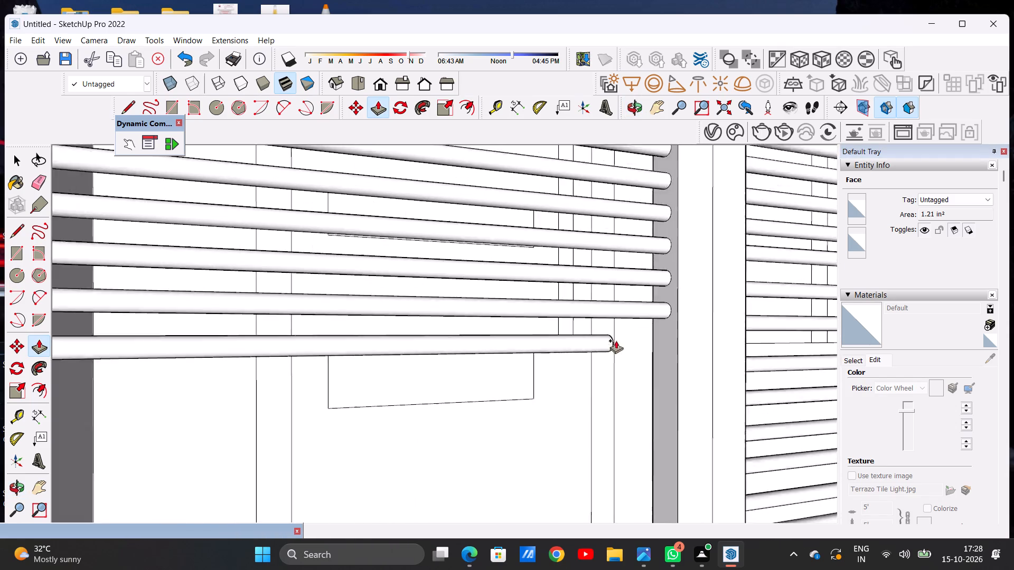
scroll(616, 340, "up", 8)
left_click(701, 322)
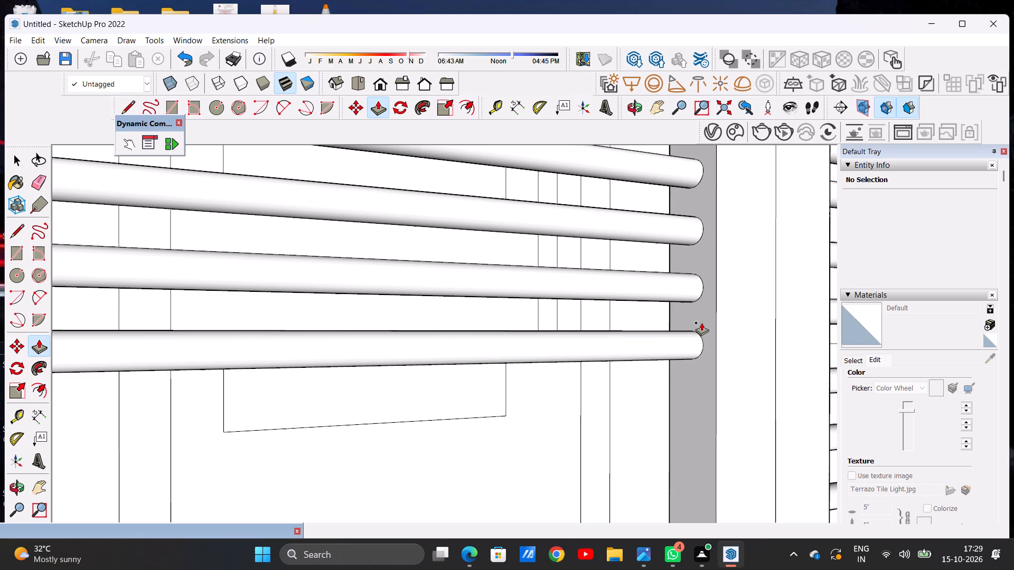
Push/Pull the tenth circle from the top on the end post away from the low front wall across to the middle post's face.
scroll(701, 322, "up", 1)
scroll(674, 335, "down", 5)
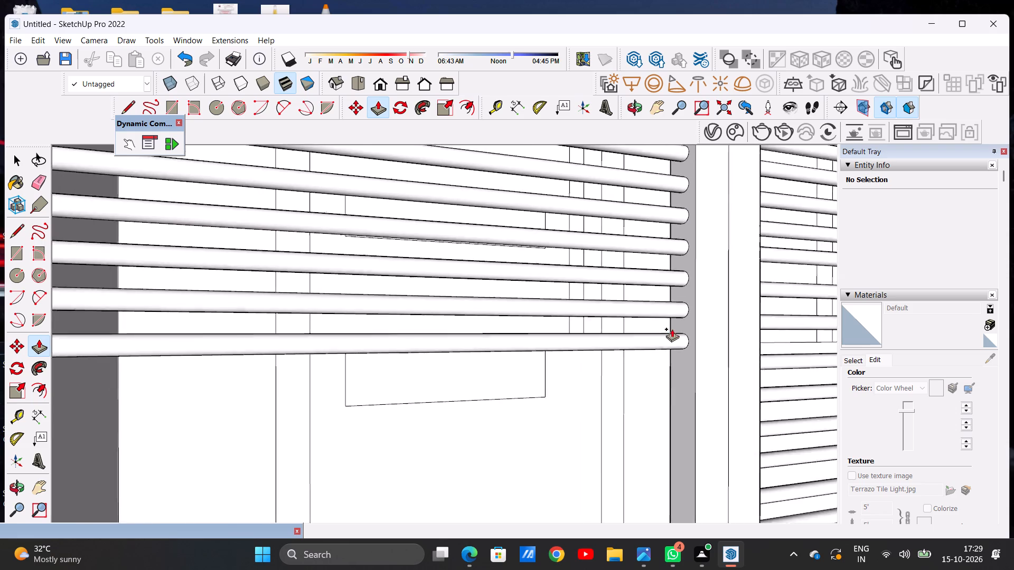
scroll(672, 329, "down", 16)
middle_click_drag(504, 341, 339, 385)
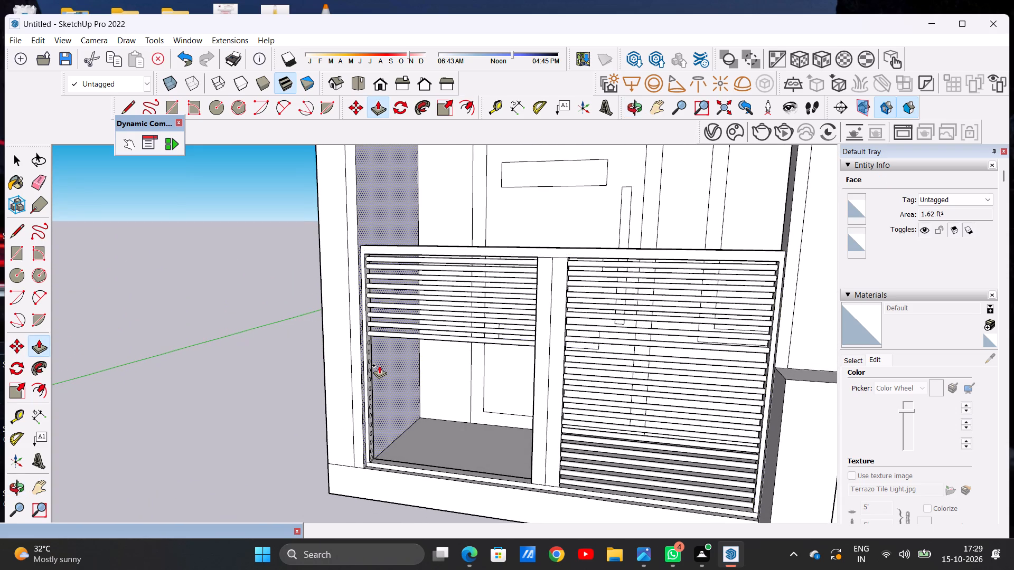
scroll(377, 357, "up", 14)
scroll(356, 332, "down", 1)
scroll(355, 332, "up", 5)
left_click(334, 306)
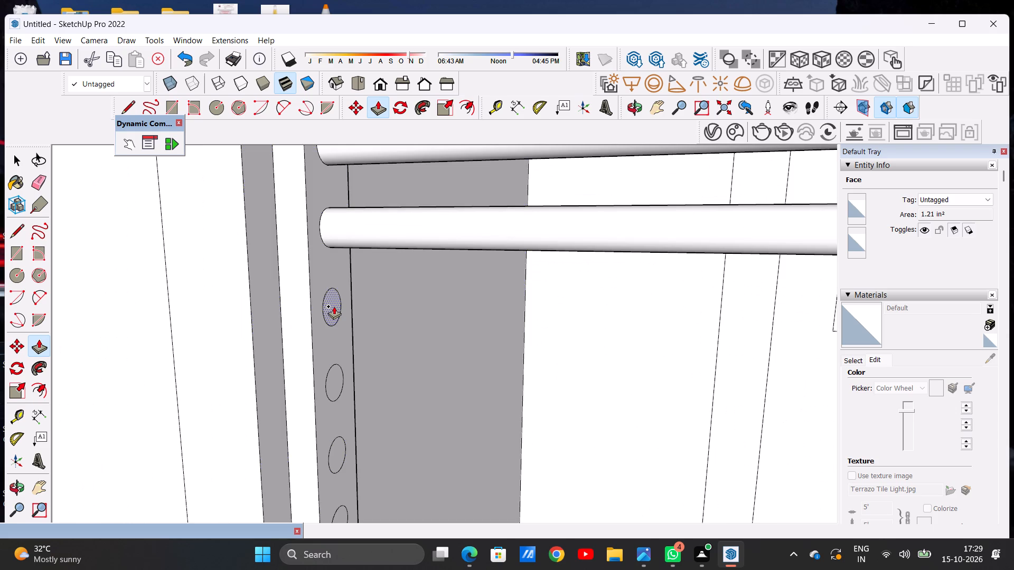
scroll(630, 332, "down", 20)
scroll(630, 332, "down", 12)
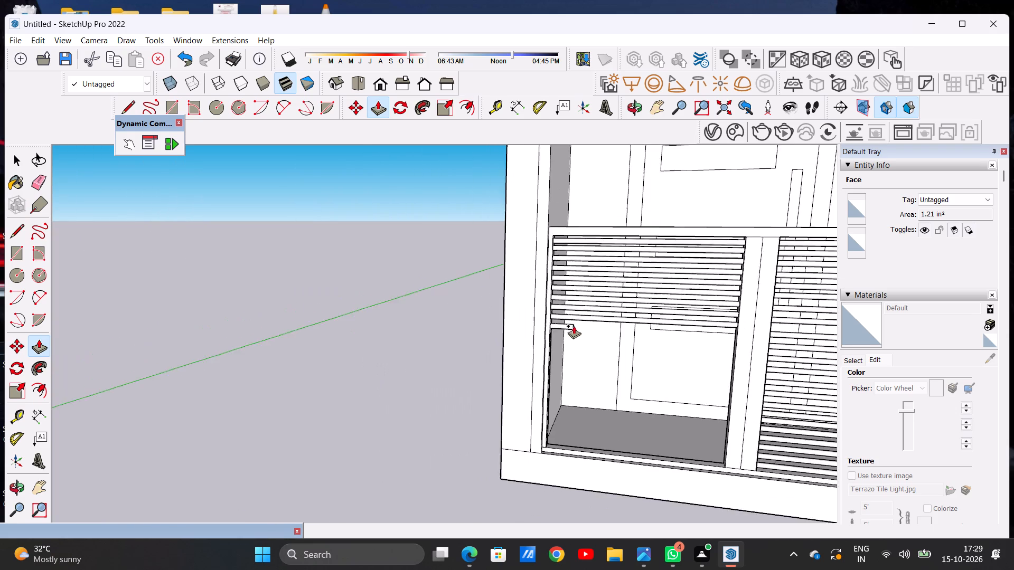
middle_click_drag(653, 331, 759, 312)
scroll(681, 321, "up", 5)
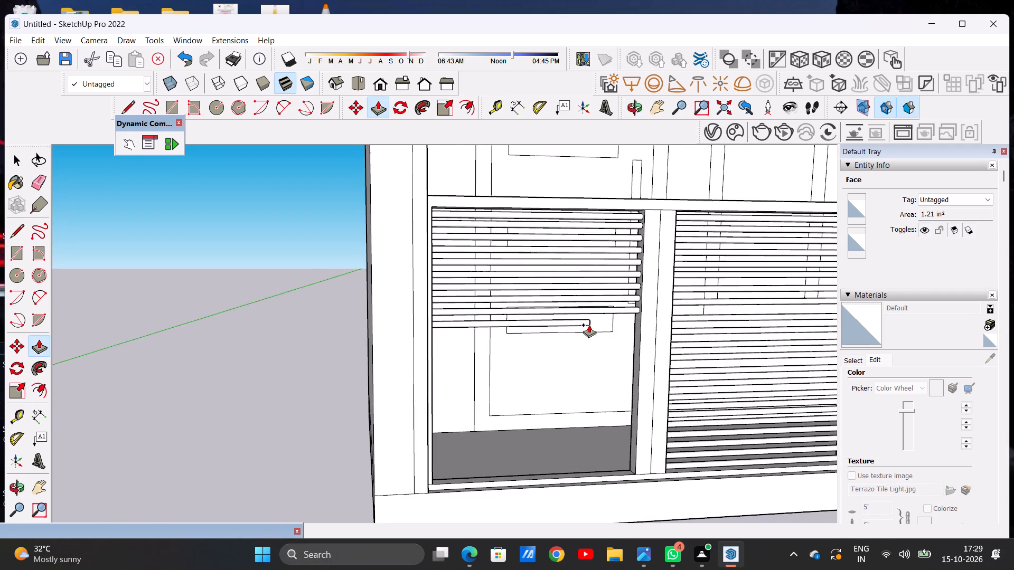
middle_click_drag(594, 325, 661, 317)
scroll(631, 316, "up", 12)
left_click(599, 312)
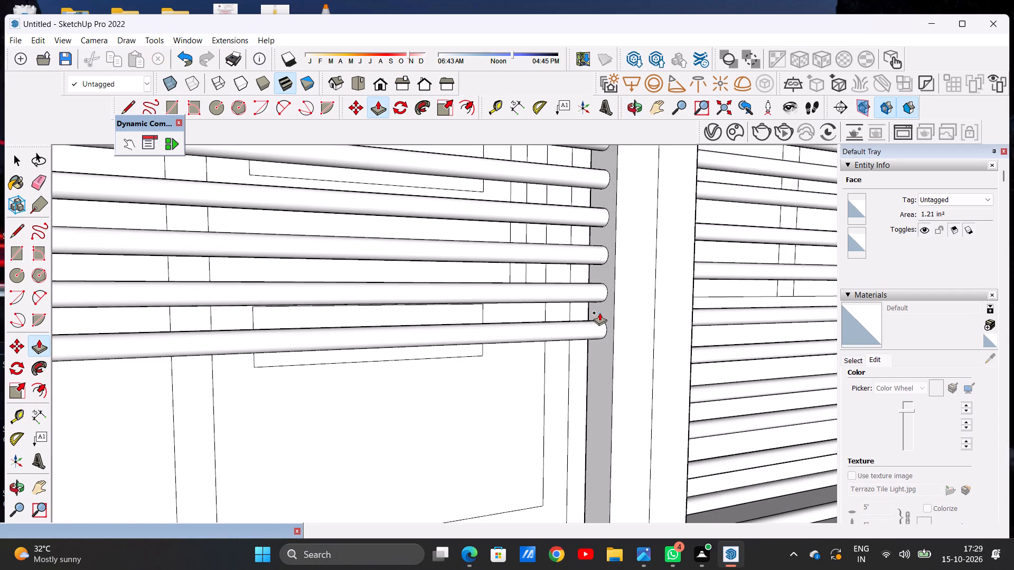
Push/Pull the eleventh circle from the top on the end post across to the middle post's face.
scroll(515, 256, "down", 19)
middle_click_drag(542, 282, 437, 282)
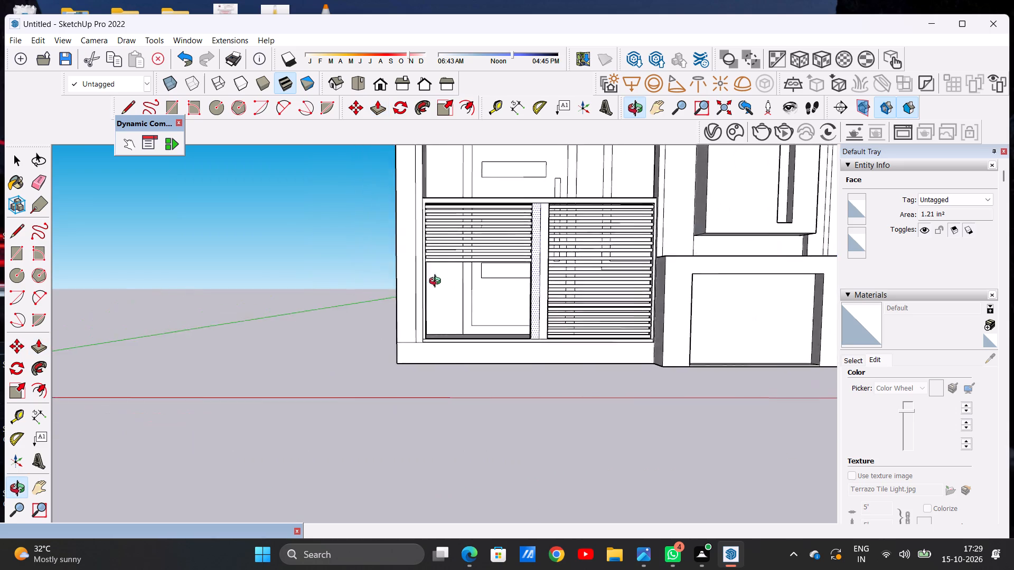
middle_click_drag(437, 282, 303, 293)
scroll(407, 259, "up", 20)
scroll(407, 259, "up", 5)
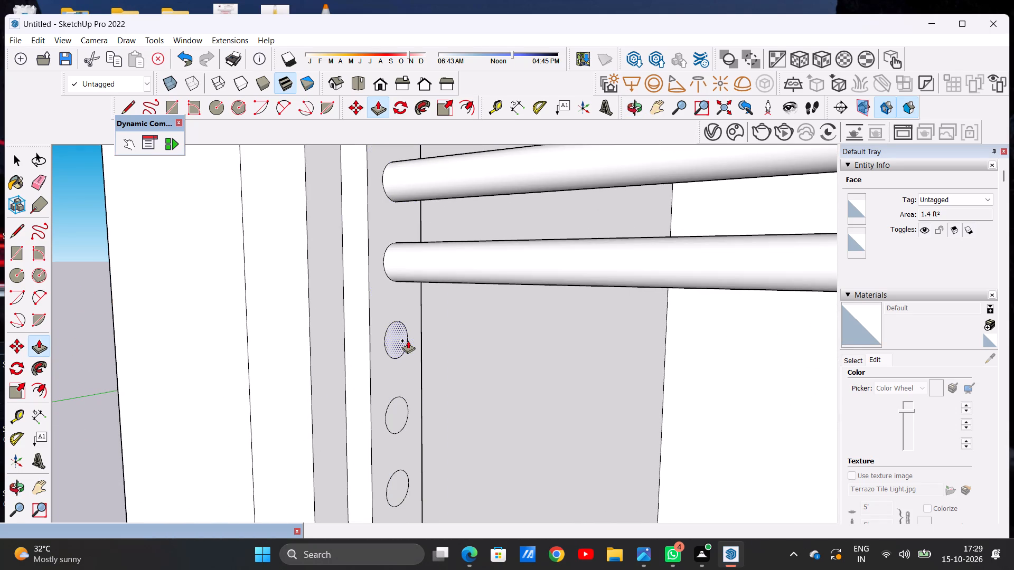
left_click(403, 340)
scroll(615, 362, "down", 3)
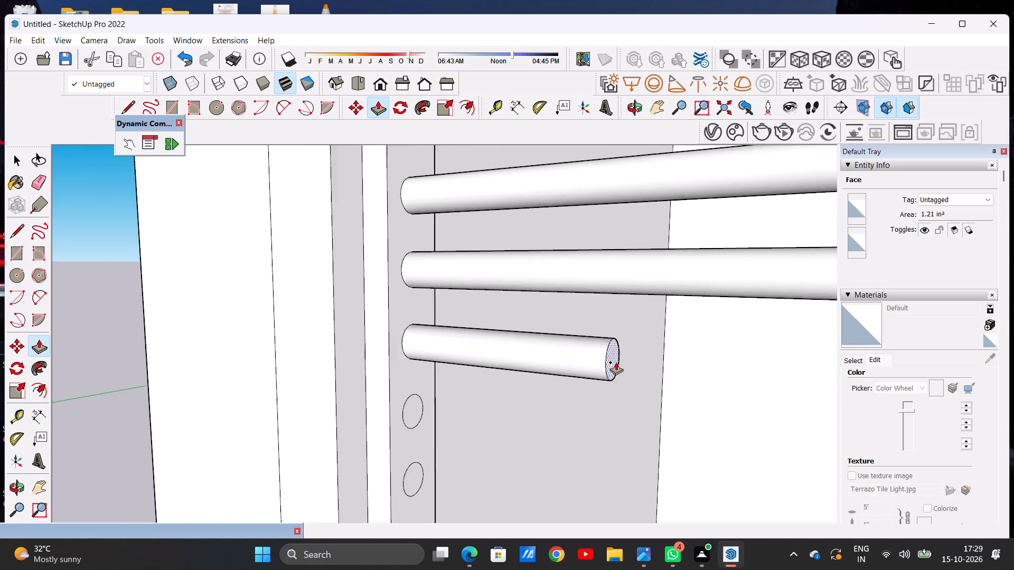
scroll(616, 362, "down", 20)
scroll(616, 362, "down", 2)
middle_click_drag(611, 356, 743, 336)
scroll(623, 335, "up", 4)
scroll(622, 335, "down", 1)
scroll(622, 335, "up", 2)
middle_click_drag(558, 340, 686, 341)
scroll(580, 341, "up", 15)
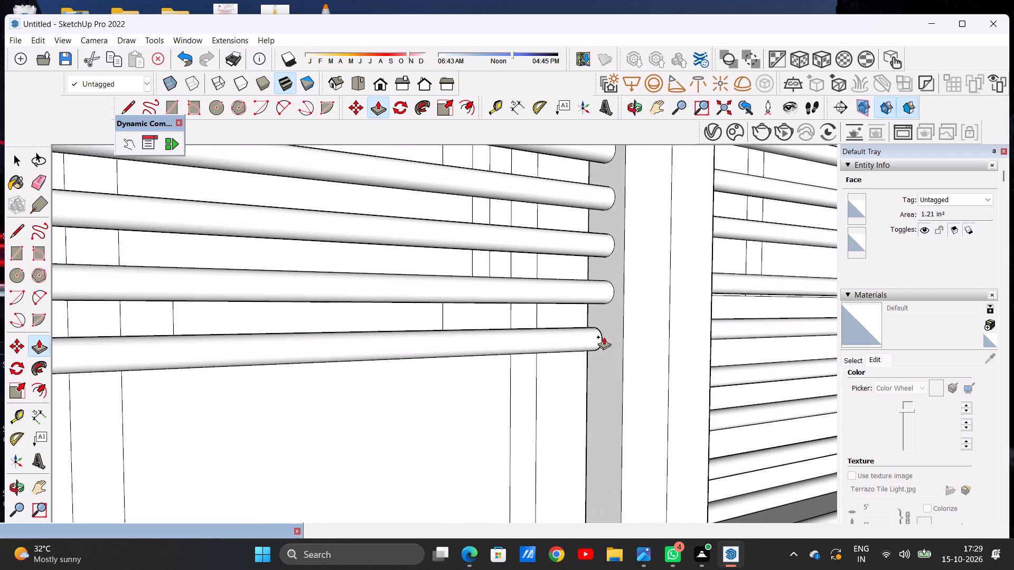
scroll(604, 337, "up", 5)
left_click(618, 297)
Push/Pull the twelfth circle from the top on the same end post to the middle post's face.
scroll(618, 297, "down", 20)
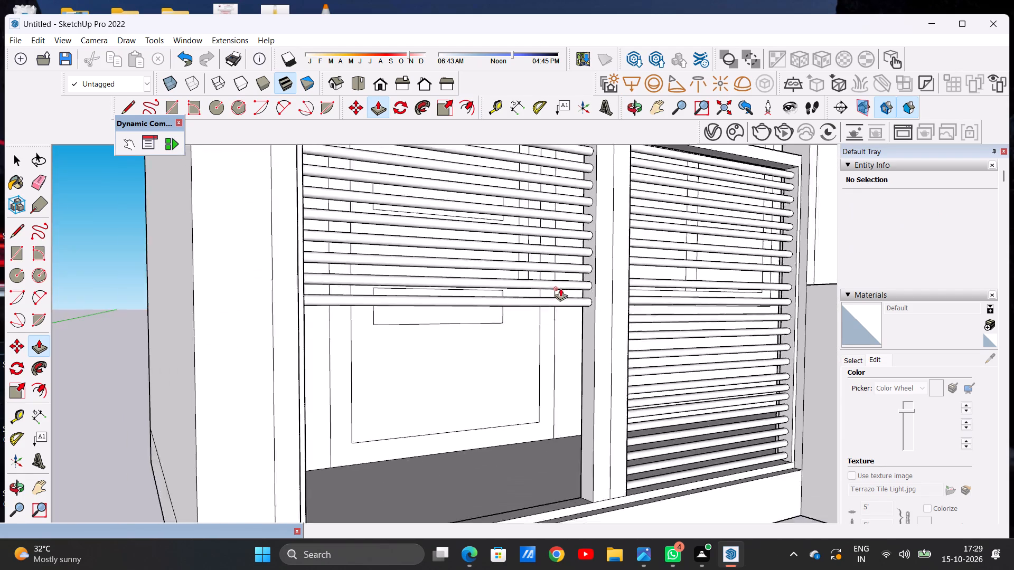
scroll(560, 288, "down", 4)
middle_click_drag(579, 316, 353, 316)
scroll(353, 316, "up", 12)
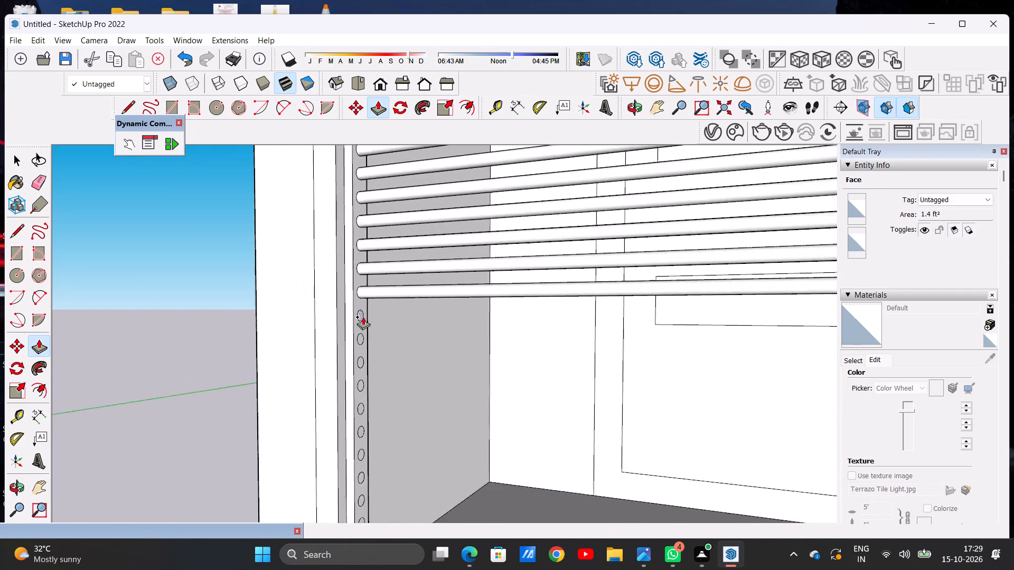
scroll(363, 317, "up", 11)
left_click(356, 308)
scroll(643, 318, "down", 6)
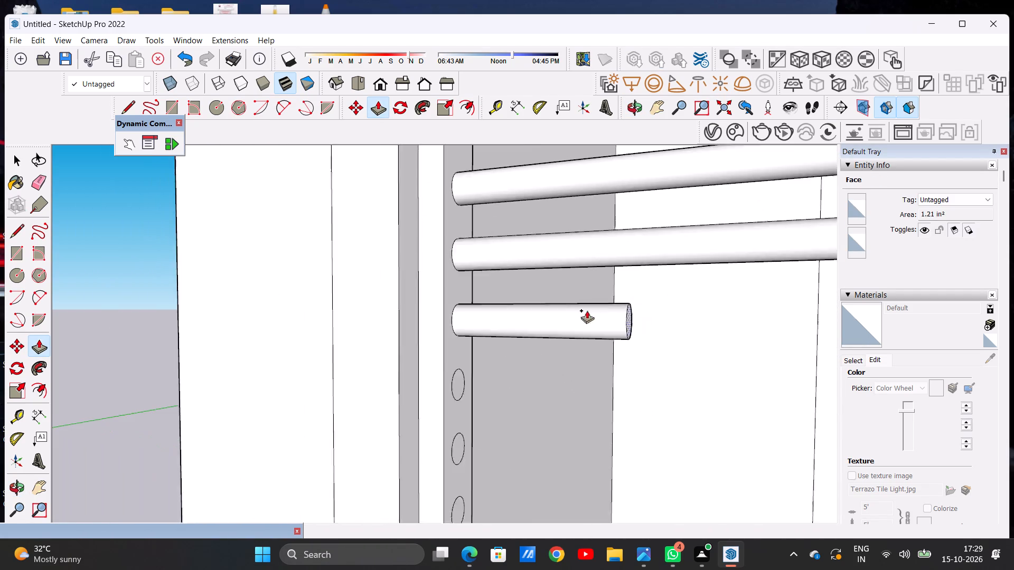
scroll(587, 310, "down", 20)
middle_click_drag(717, 308, 793, 307)
scroll(759, 301, "up", 18)
left_click(760, 283)
Push/Pull the thirteenth circle from the top on the end post away from the low front wall across to the middle post's face.
scroll(614, 282, "down", 4)
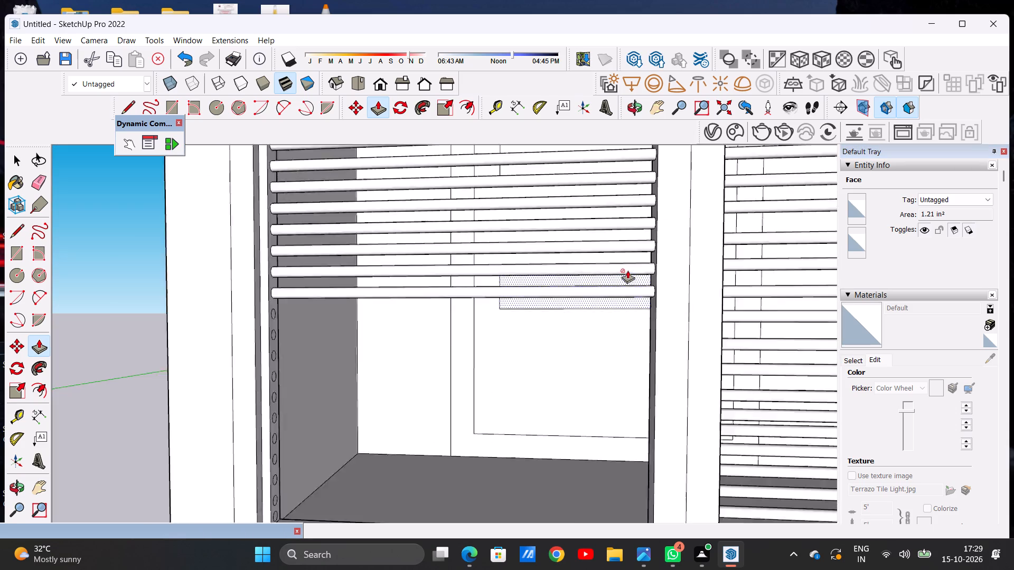
scroll(627, 270, "down", 14)
middle_click_drag(633, 297, 502, 368)
scroll(489, 282, "up", 2)
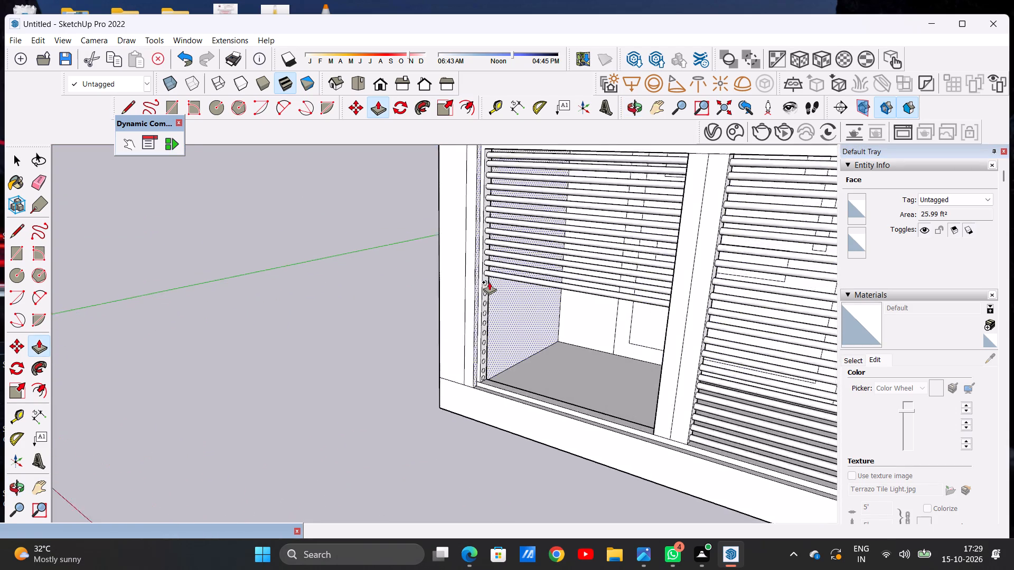
scroll(489, 282, "up", 7)
scroll(484, 282, "up", 14)
left_click(481, 282)
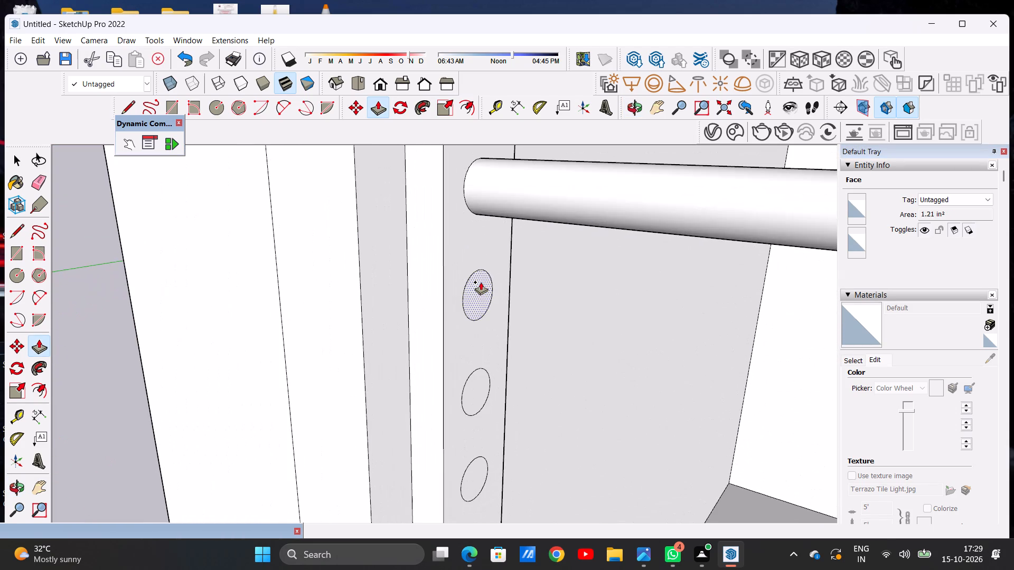
scroll(593, 310, "down", 5)
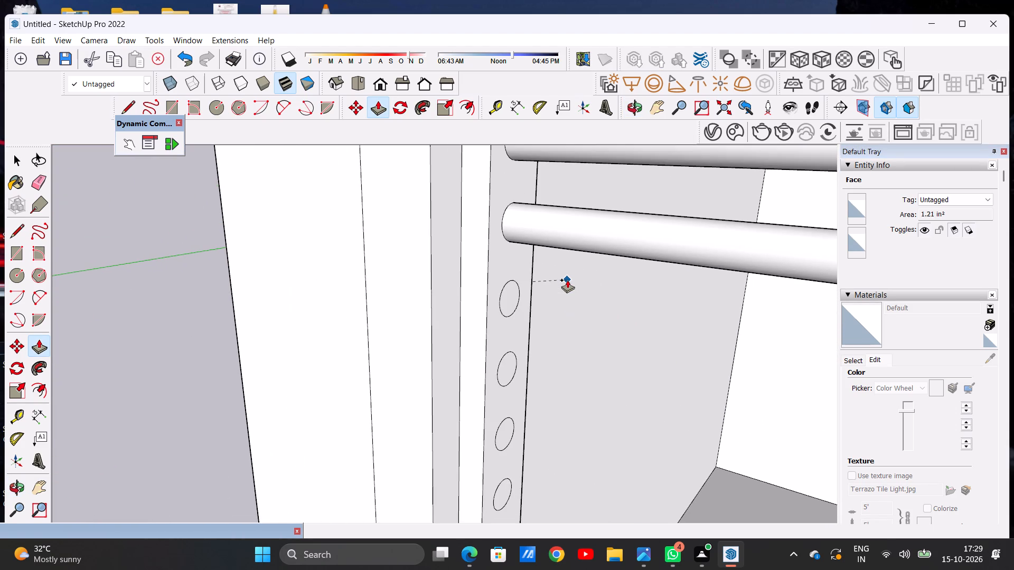
scroll(655, 326, "down", 17)
scroll(597, 289, "up", 1)
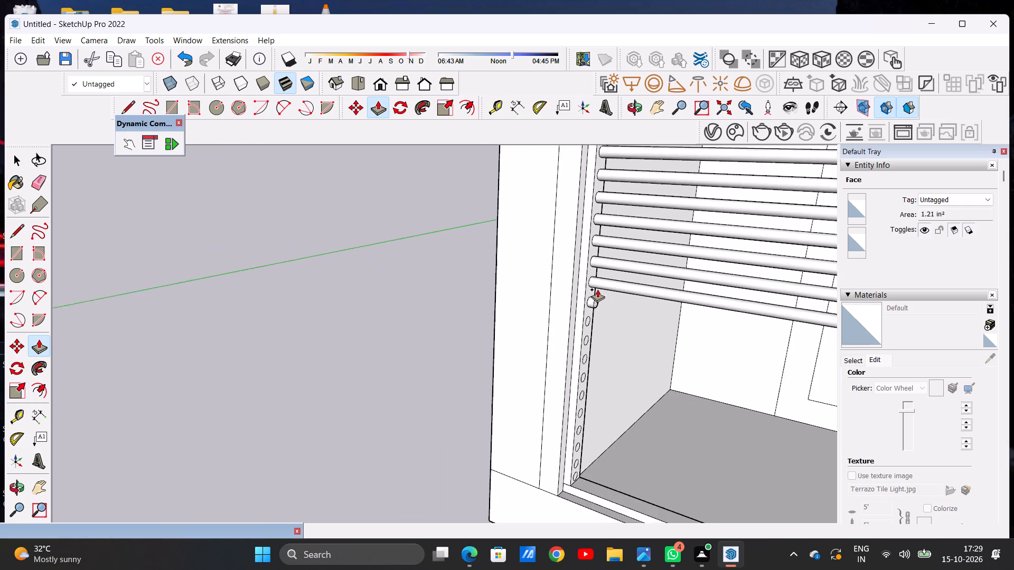
scroll(597, 289, "down", 4)
middle_click_drag(694, 315, 775, 305)
scroll(690, 302, "down", 10)
middle_click_drag(665, 301, 744, 292)
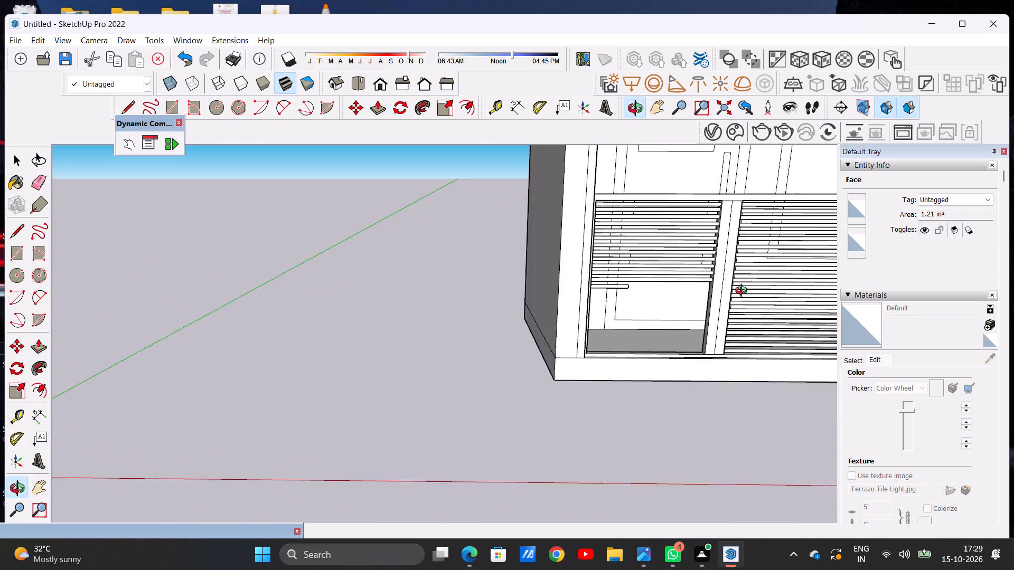
middle_click_drag(744, 292, 753, 285)
scroll(724, 288, "up", 15)
scroll(675, 286, "up", 1)
middle_click_drag(675, 286, 725, 265)
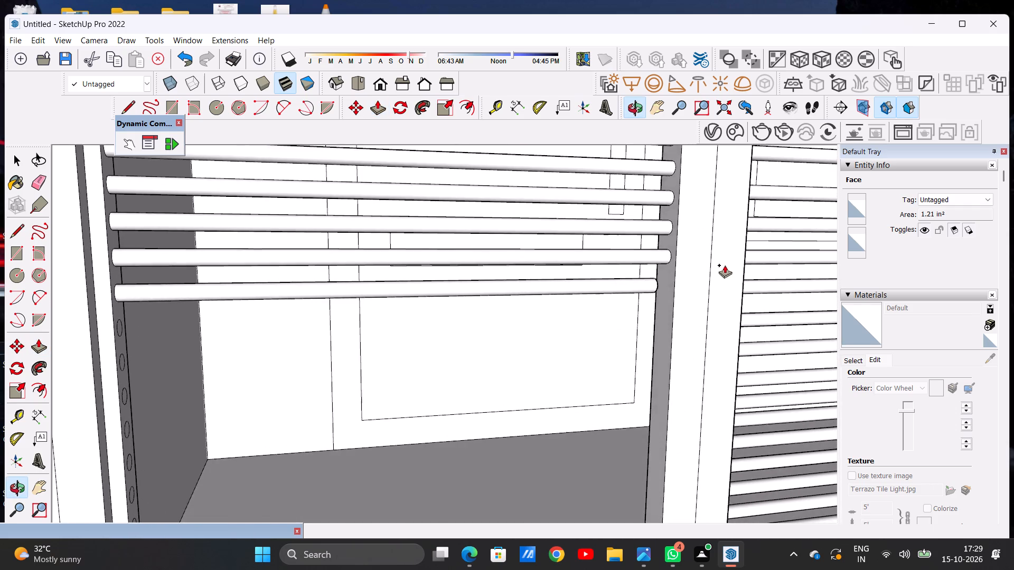
scroll(696, 274, "up", 7)
scroll(637, 285, "up", 6)
left_click(649, 262)
Push/Pull the fourteenth circle from the top on that end post until the bar meets the middle post's face.
scroll(649, 262, "down", 20)
scroll(649, 262, "down", 1)
middle_click_drag(585, 270, 407, 245)
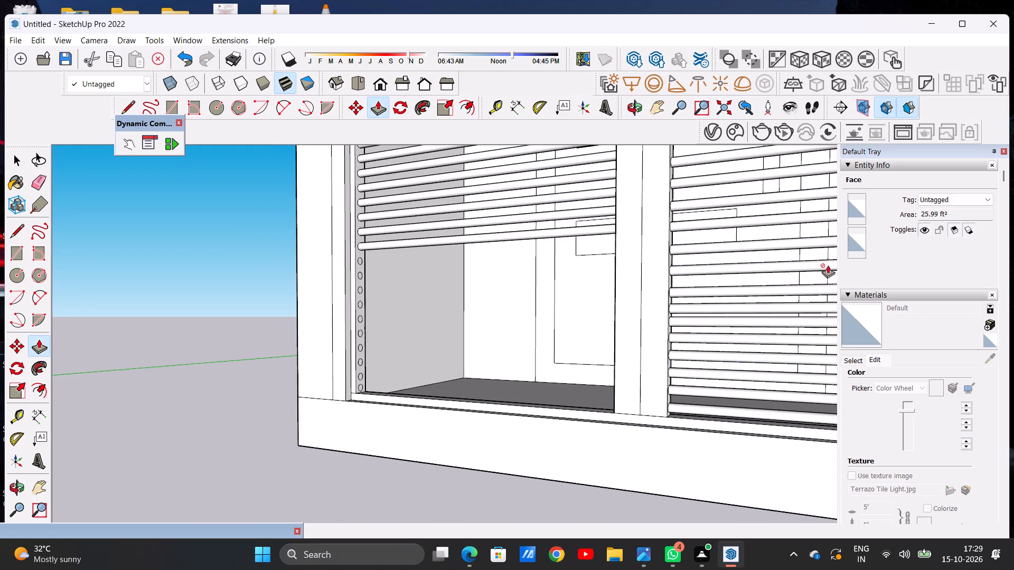
scroll(365, 239, "up", 17)
left_click(349, 287)
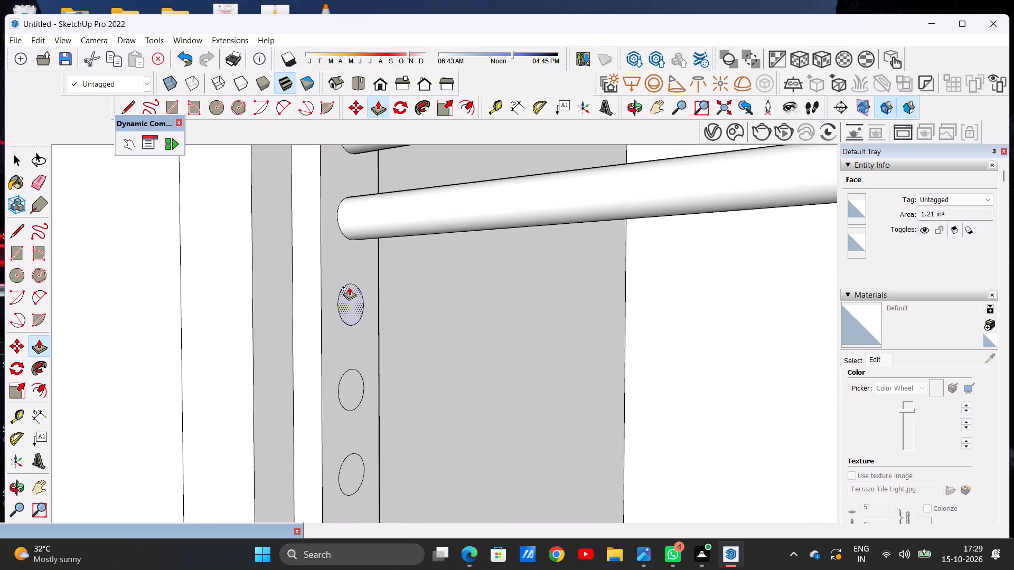
scroll(560, 303, "down", 14)
scroll(626, 309, "down", 6)
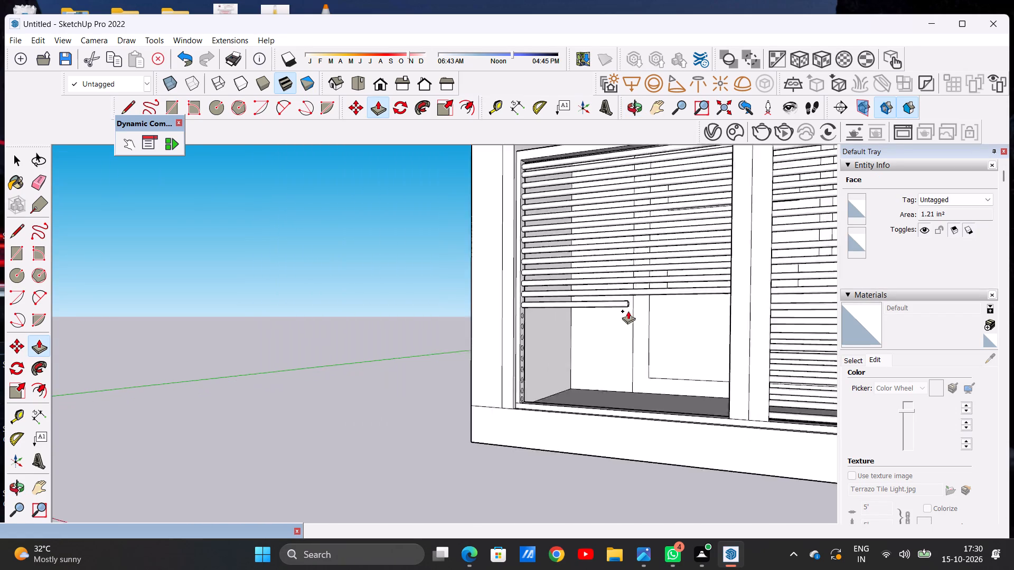
scroll(628, 311, "down", 3)
middle_click_drag(627, 311, 761, 308)
scroll(584, 306, "up", 6)
middle_click_drag(584, 306, 695, 317)
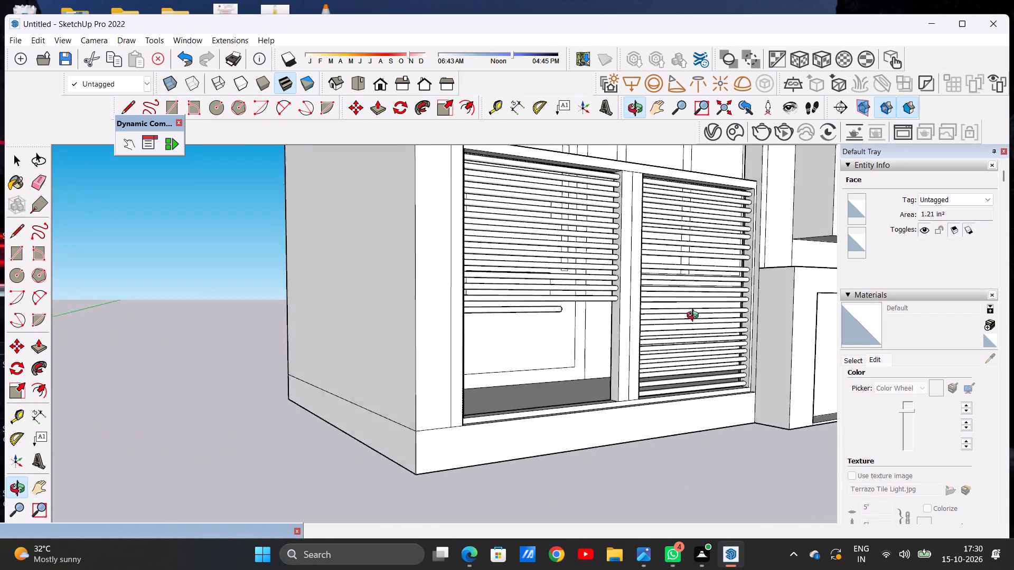
middle_click_drag(695, 317, 696, 318)
scroll(611, 312, "up", 18)
left_click(619, 285)
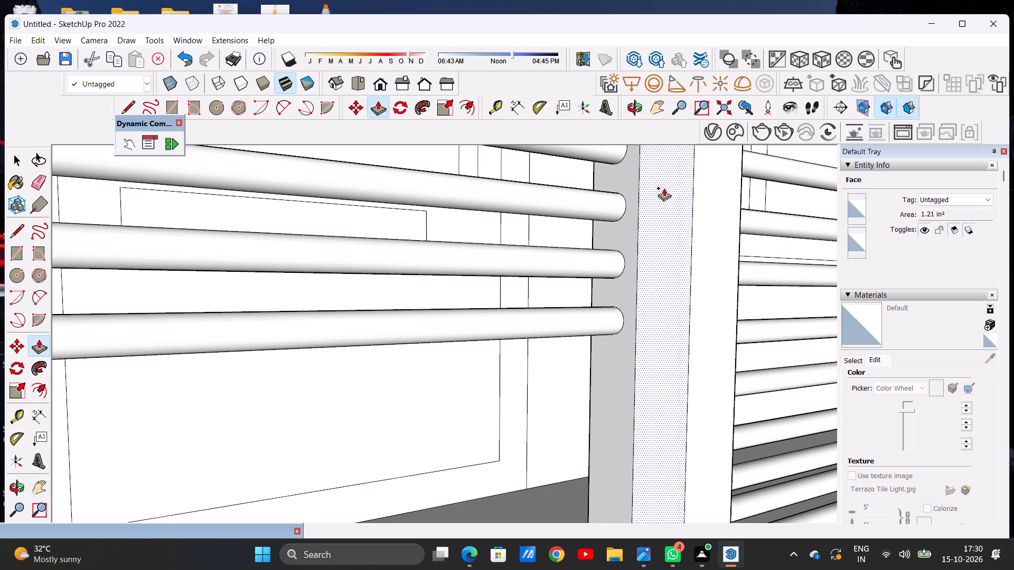
Push/Pull the fifteenth circle from the top on the end post across the opening to the middle post's face.
scroll(664, 188, "up", 1)
scroll(583, 281, "down", 18)
middle_click_drag(612, 249, 343, 257)
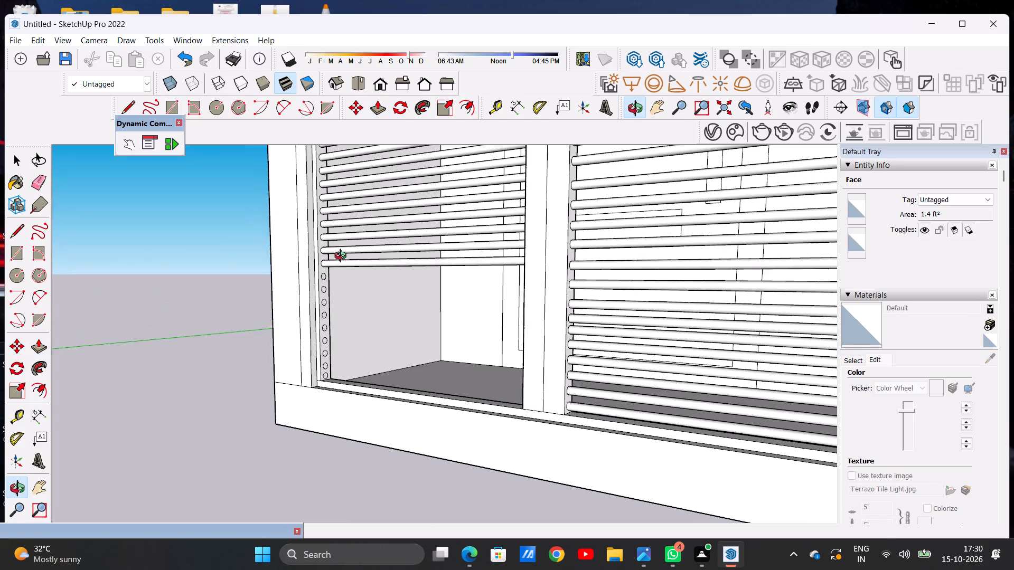
middle_click_drag(343, 257, 342, 257)
scroll(329, 274, "up", 19)
left_click(318, 274)
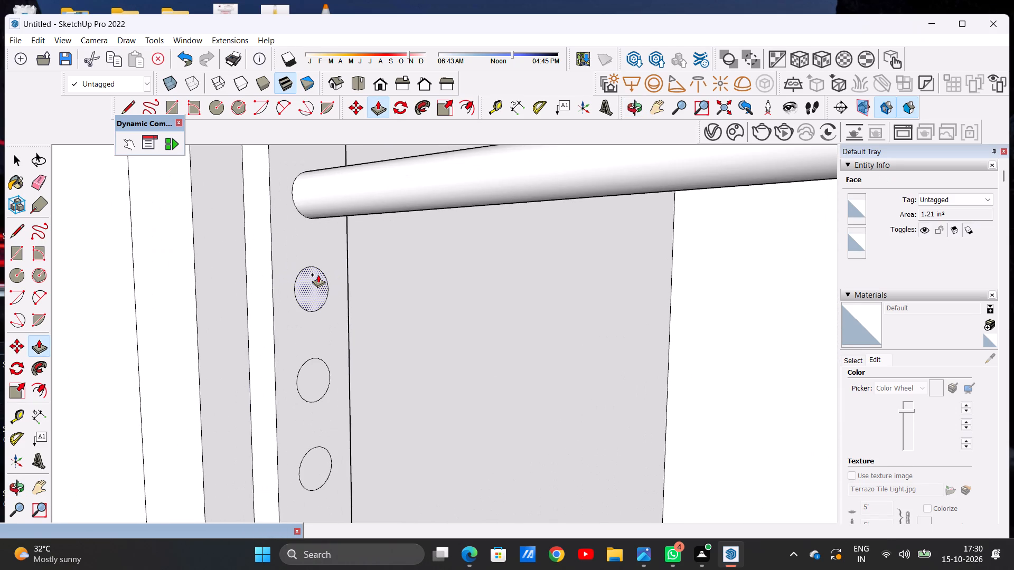
scroll(563, 284, "down", 19)
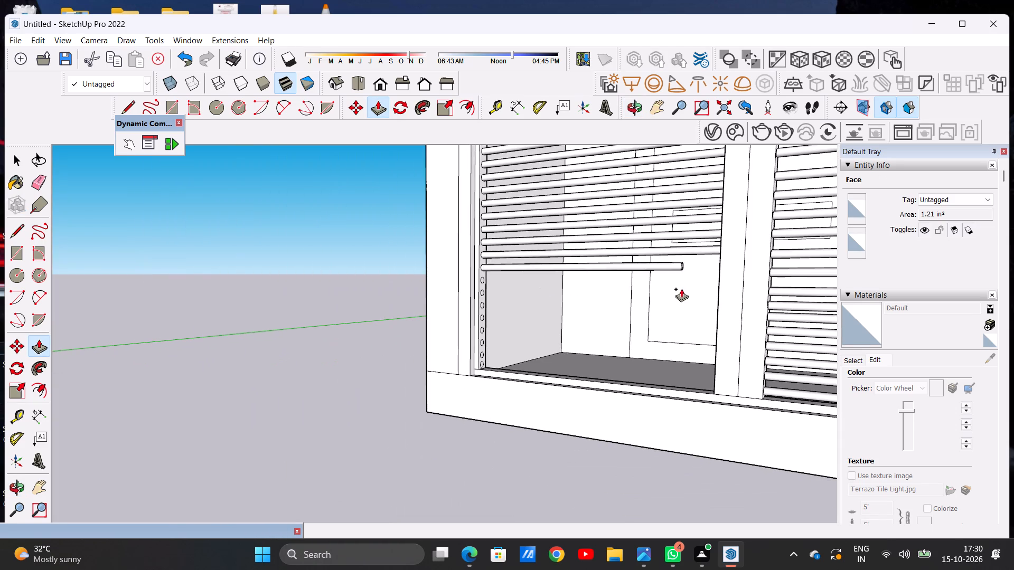
middle_click_drag(632, 272, 808, 273)
scroll(550, 240, "up", 6)
middle_click_drag(502, 290, 662, 298)
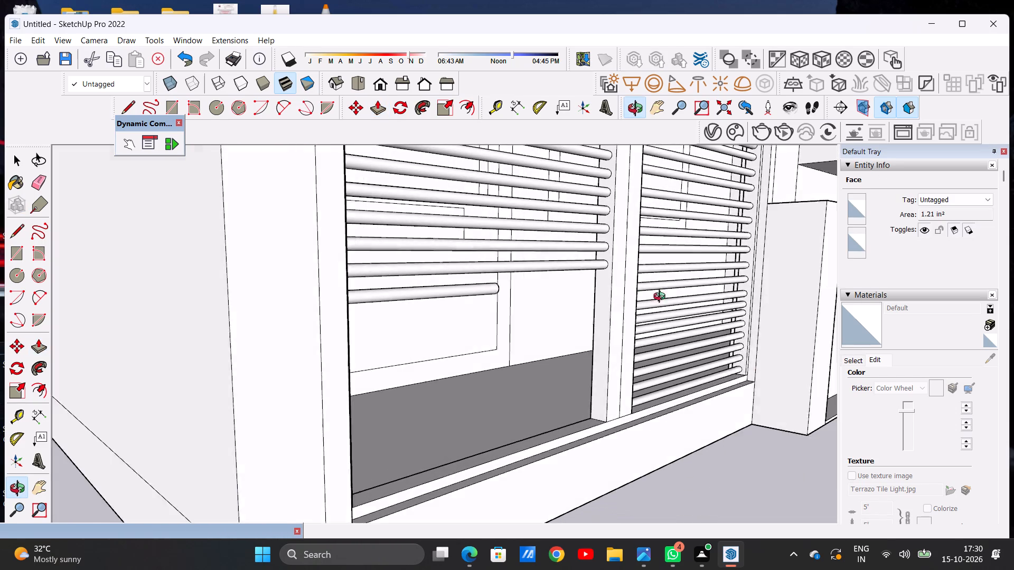
middle_click_drag(662, 298, 664, 298)
scroll(608, 281, "up", 19)
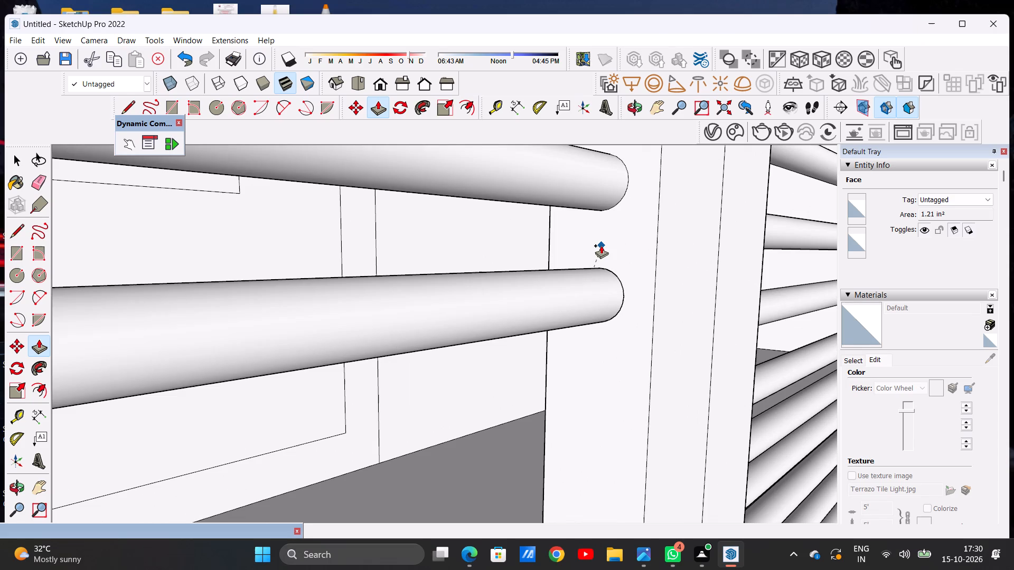
left_click(601, 245)
Push/Pull the sixteenth circle from the top on the same end post to the middle post's face.
scroll(601, 245, "down", 20)
scroll(601, 245, "down", 4)
middle_click_drag(604, 250, 559, 250)
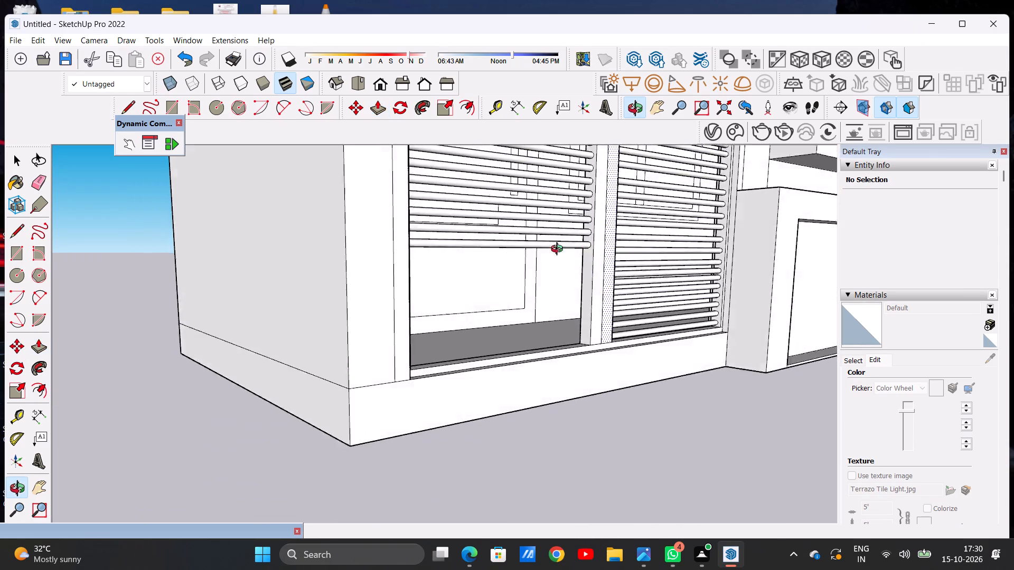
middle_click_drag(559, 250, 267, 266)
scroll(268, 265, "up", 20)
scroll(268, 265, "up", 1)
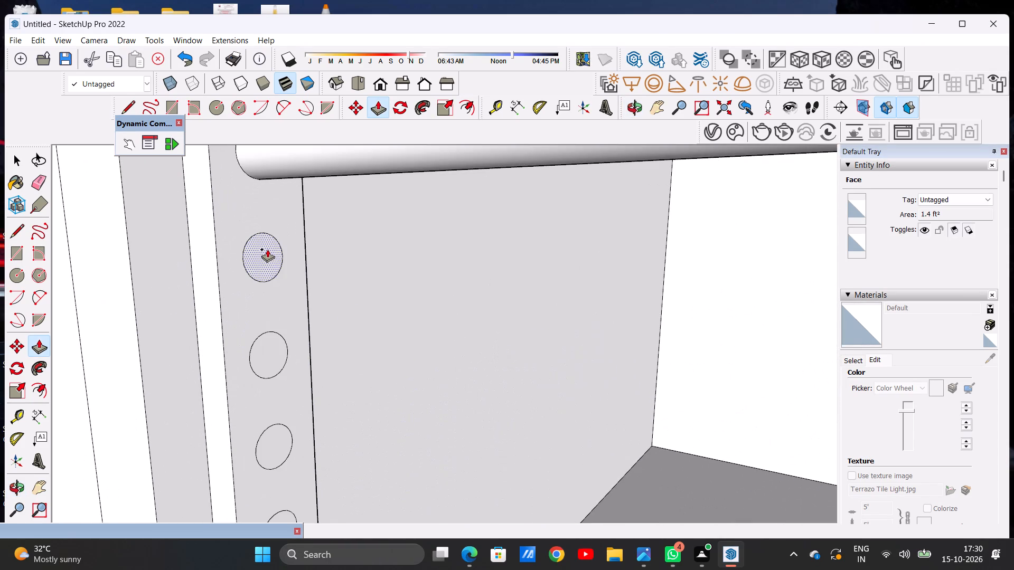
left_click(267, 249)
scroll(681, 267, "down", 20)
scroll(681, 267, "down", 10)
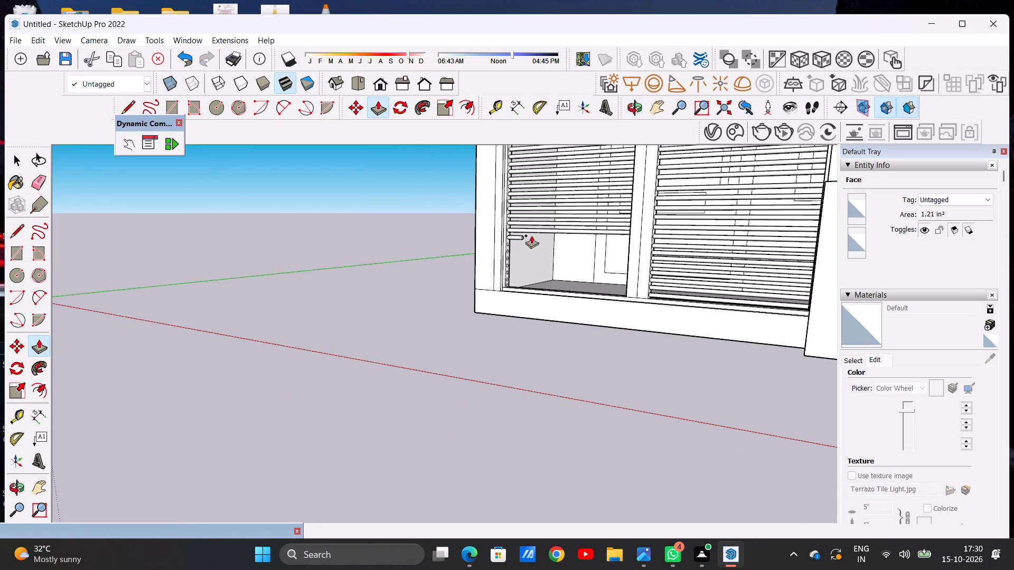
middle_click_drag(558, 229, 719, 229)
scroll(528, 228, "up", 7)
middle_click_drag(493, 242, 576, 244)
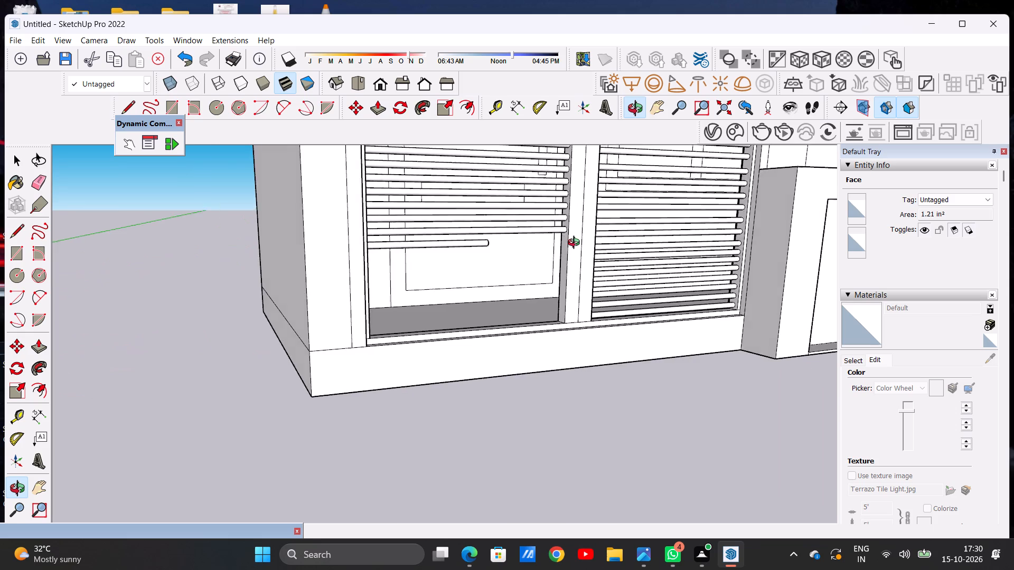
middle_click_drag(576, 244, 604, 244)
scroll(593, 242, "up", 17)
left_click(500, 207)
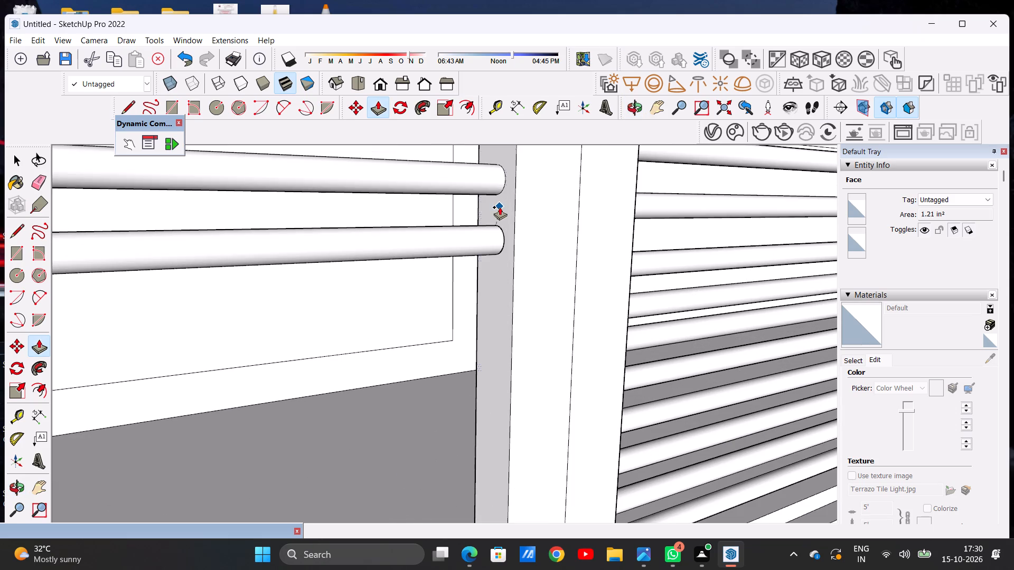
Push/Pull the seventeenth circle from the top on the end post, just below the lowest finished bar, to the middle post's face.
scroll(530, 222, "down", 18)
middle_click_drag(622, 213, 345, 218)
scroll(351, 232, "up", 3)
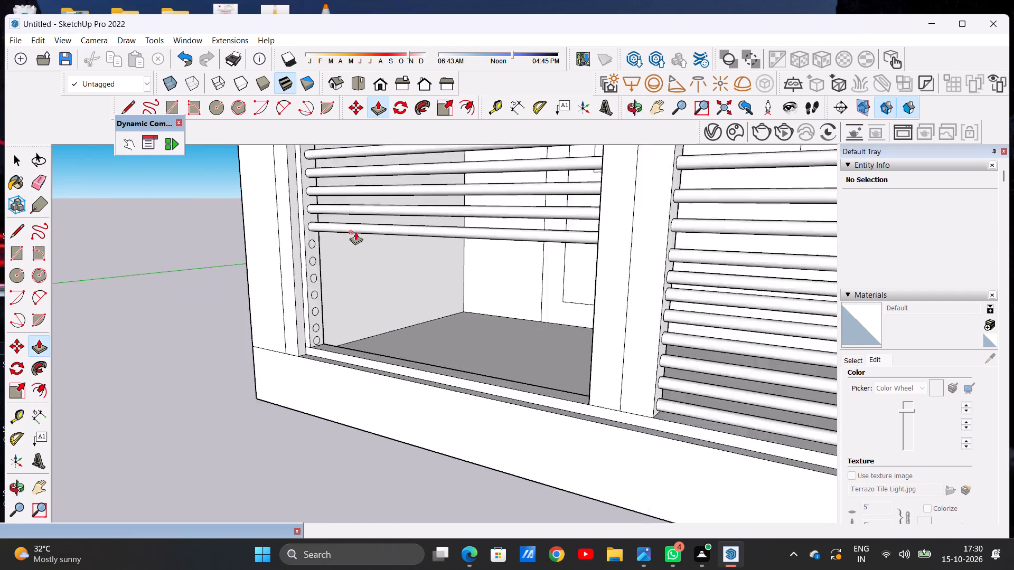
scroll(355, 232, "up", 18)
left_click(293, 231)
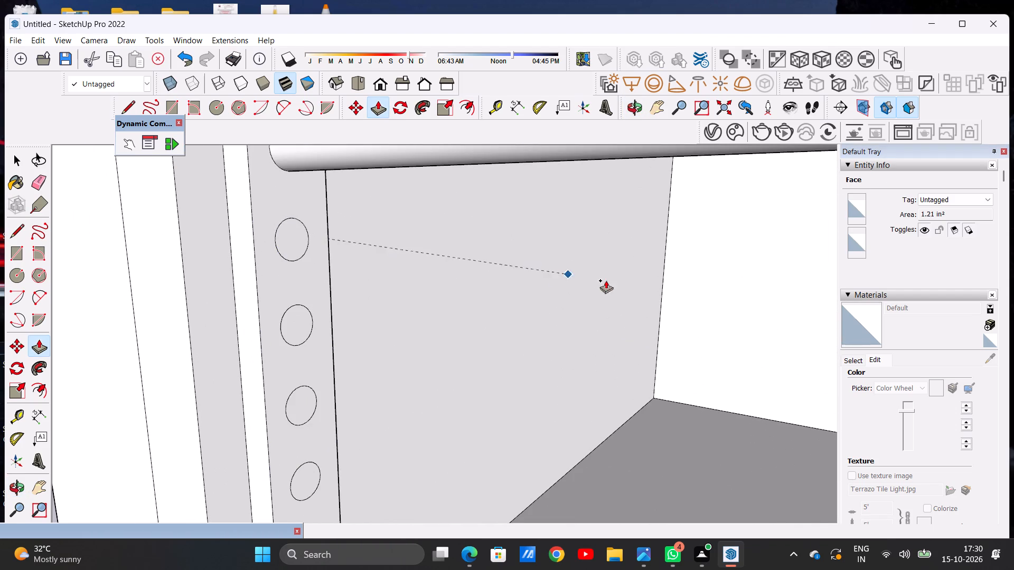
scroll(615, 290, "down", 20)
scroll(615, 290, "down", 1)
middle_click_drag(590, 286, 703, 268)
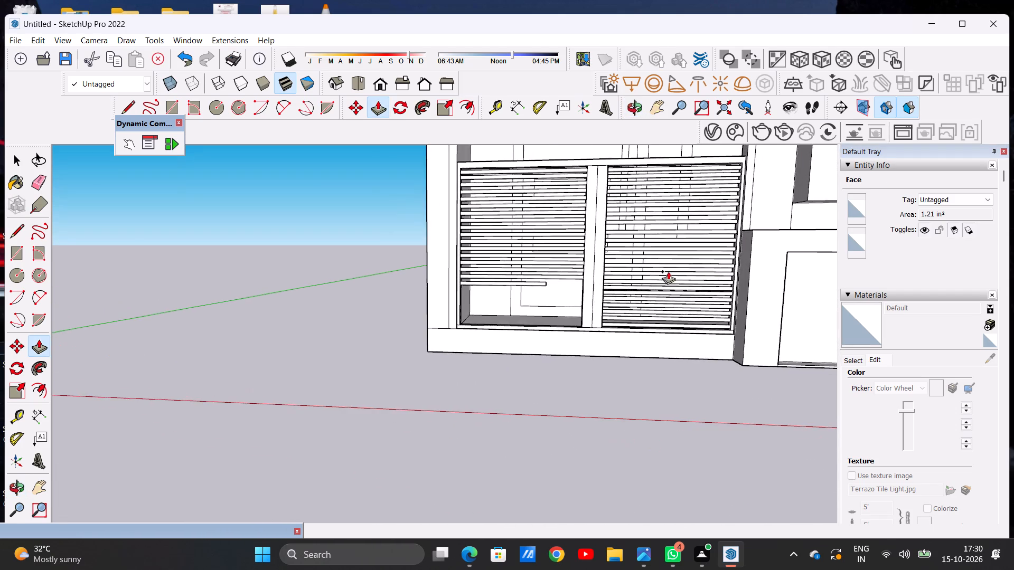
scroll(560, 275, "up", 7)
middle_click_drag(500, 293, 614, 294)
scroll(595, 292, "up", 14)
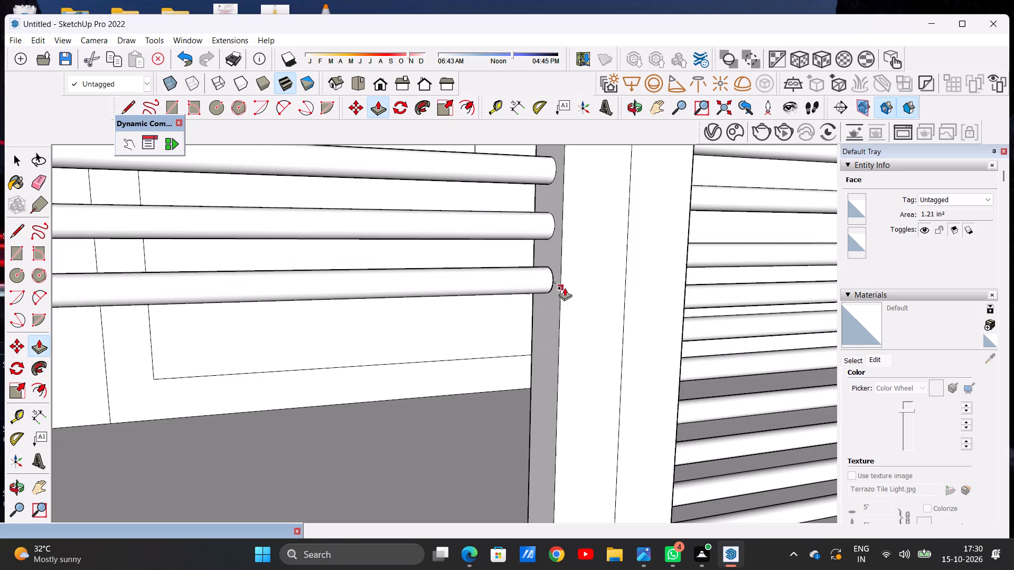
left_click(553, 248)
Push/Pull the eighteenth circle from the top on the porch railing's end post to the middle post's face.
scroll(565, 265, "down", 16)
middle_click_drag(558, 280, 520, 274)
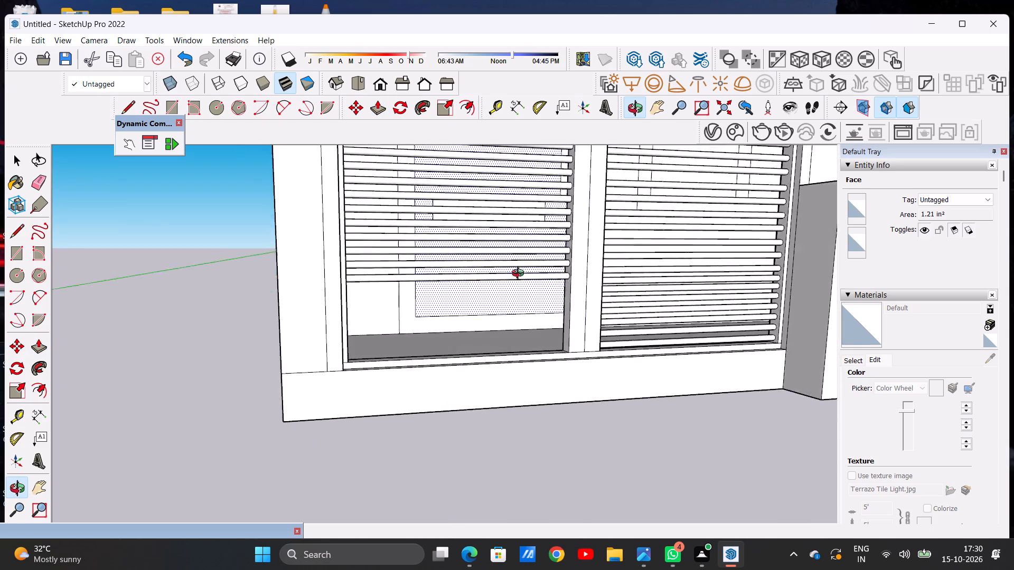
middle_click_drag(520, 274, 278, 266)
scroll(352, 271, "up", 20)
scroll(352, 271, "up", 1)
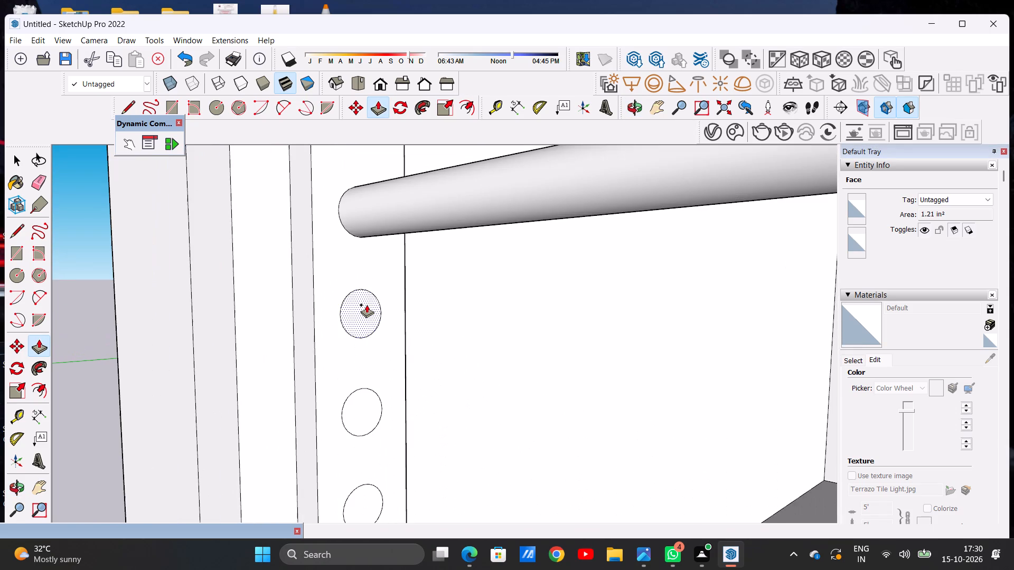
left_click(367, 305)
scroll(547, 339, "down", 19)
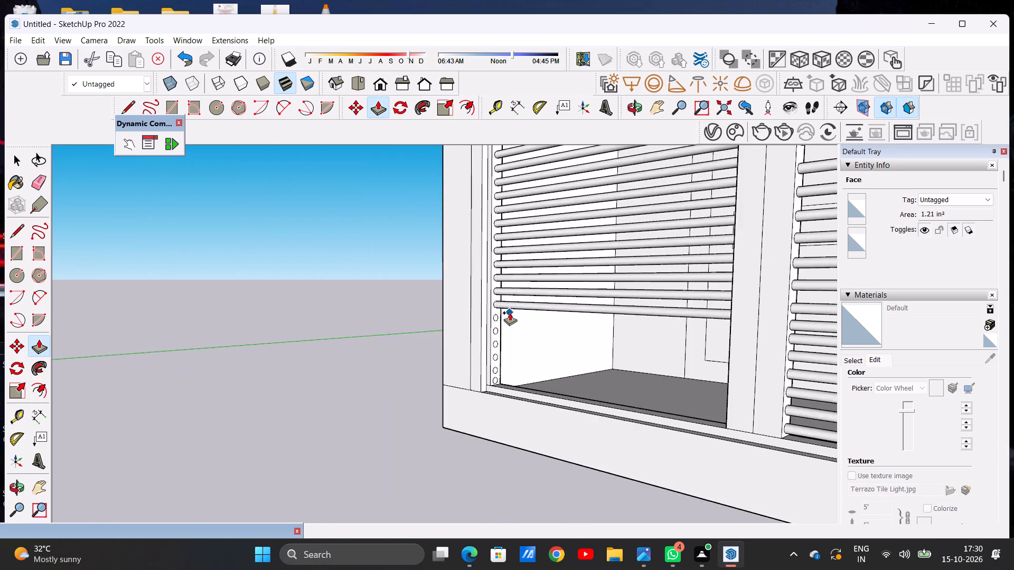
scroll(510, 312, "down", 5)
middle_click_drag(572, 327, 701, 310)
scroll(550, 308, "up", 4)
middle_click_drag(520, 318, 528, 320)
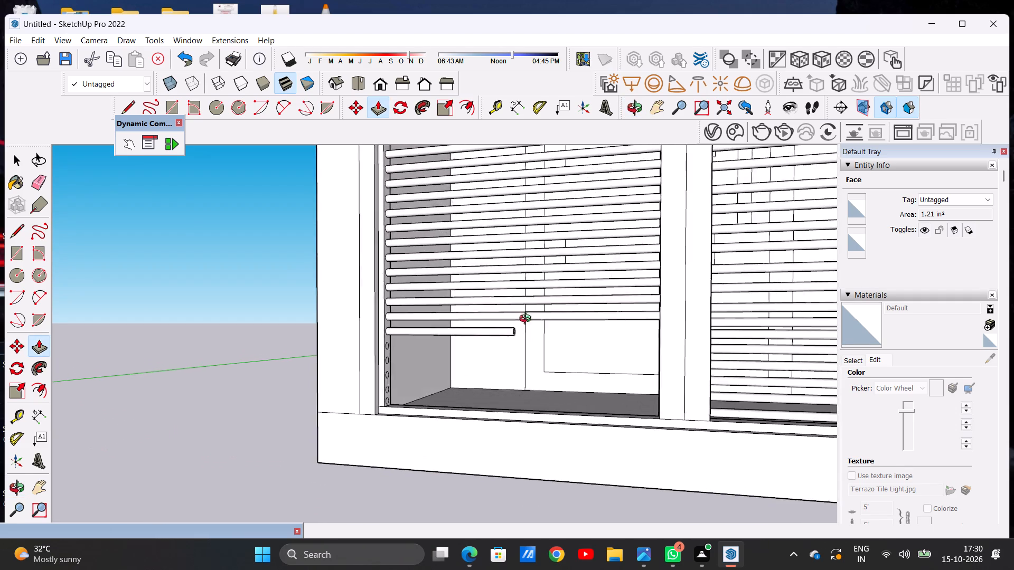
middle_click_drag(528, 320, 669, 321)
scroll(628, 321, "up", 6)
middle_click_drag(548, 325, 621, 337)
scroll(568, 327, "up", 5)
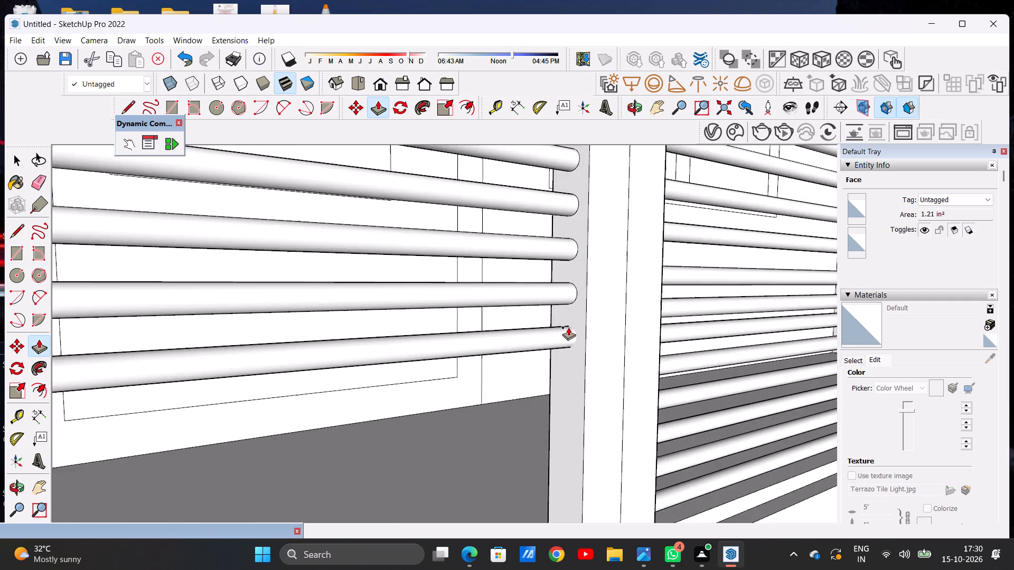
scroll(568, 327, "up", 9)
left_click(578, 306)
Push/Pull the nineteenth circle from the top on the end post across the opening to the middle post's face.
scroll(573, 306, "down", 20)
scroll(573, 306, "down", 3)
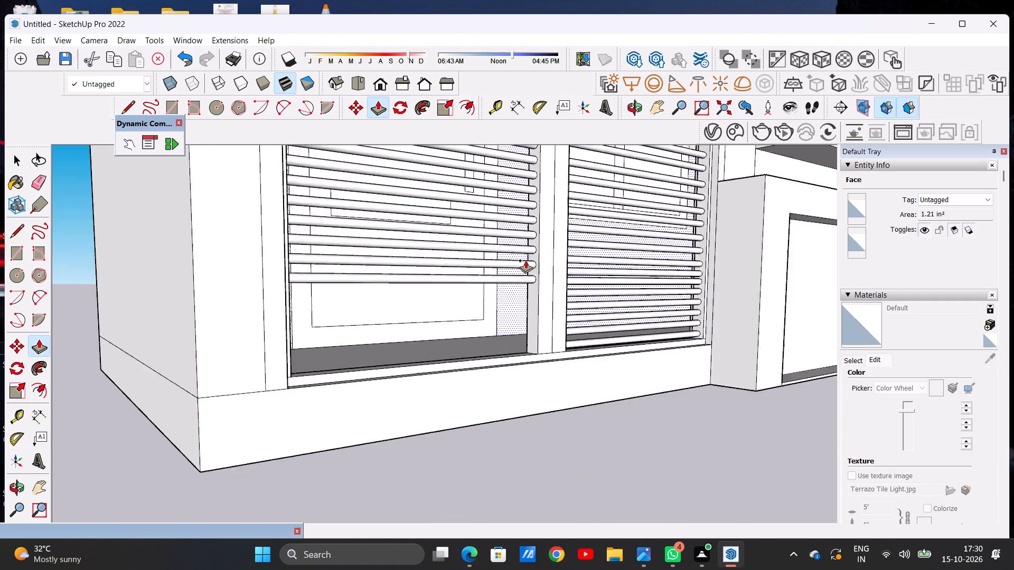
scroll(525, 260, "down", 3)
middle_click_drag(533, 264, 317, 306)
scroll(345, 284, "up", 4)
scroll(342, 281, "down", 1)
scroll(341, 281, "up", 8)
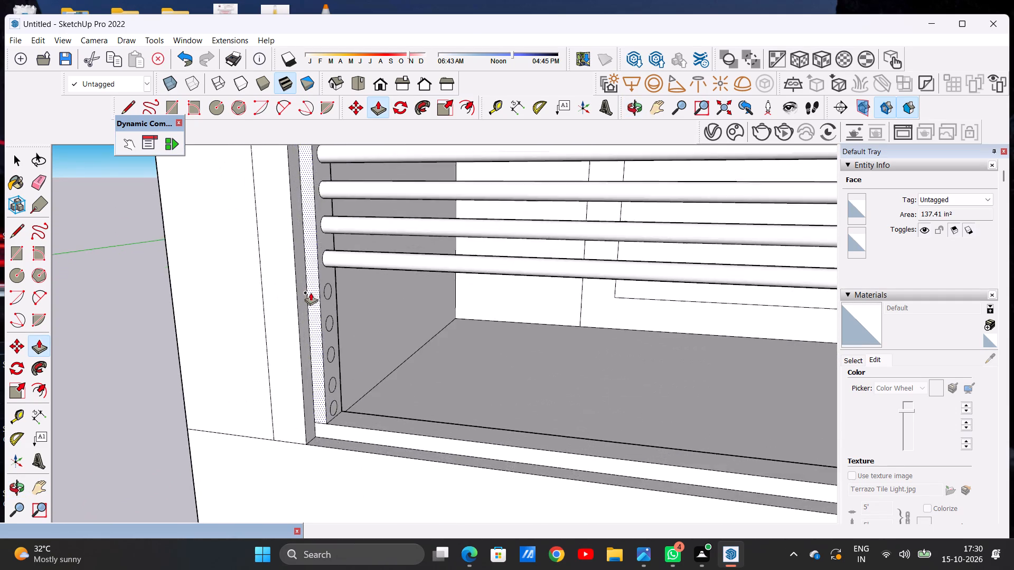
scroll(311, 292, "up", 14)
left_click(334, 289)
scroll(507, 296, "down", 7)
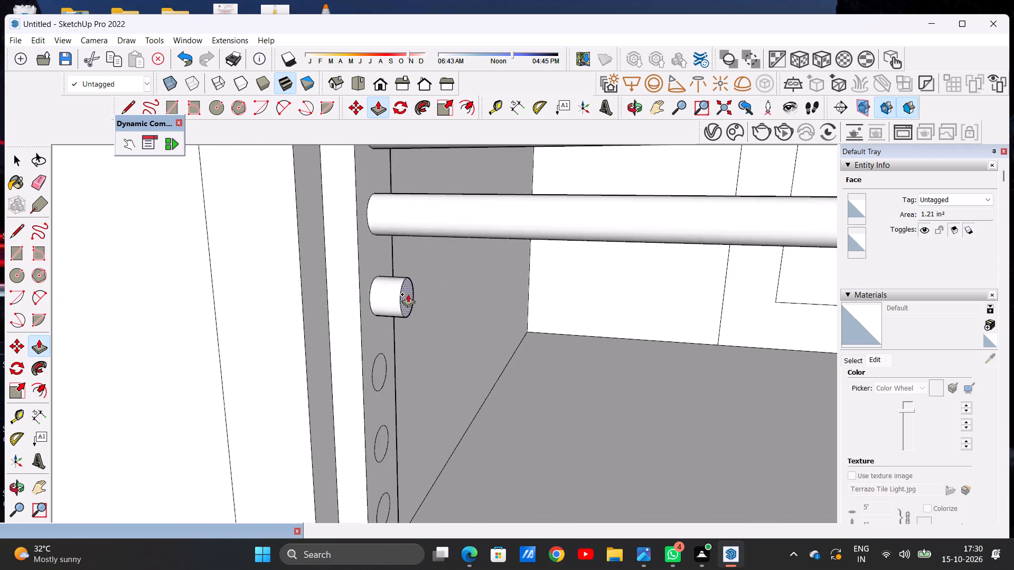
scroll(408, 294, "down", 18)
middle_click_drag(571, 293, 682, 265)
scroll(581, 284, "up", 5)
middle_click_drag(523, 293, 631, 289)
scroll(596, 296, "up", 11)
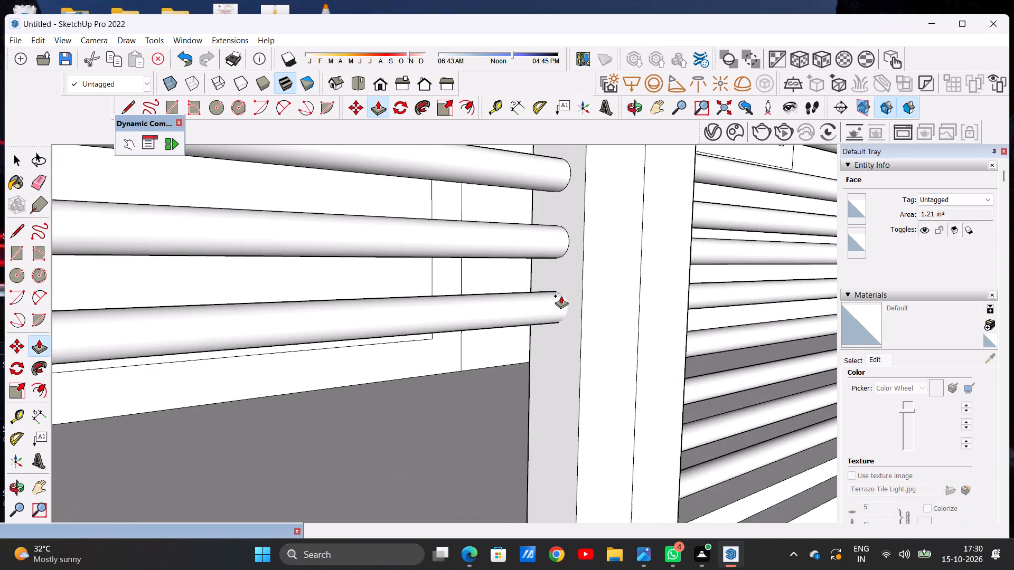
scroll(561, 296, "up", 9)
left_click(559, 266)
Push/Pull the twentieth circle from the top on the end post until the bar meets the middle post's face.
scroll(559, 266, "down", 20)
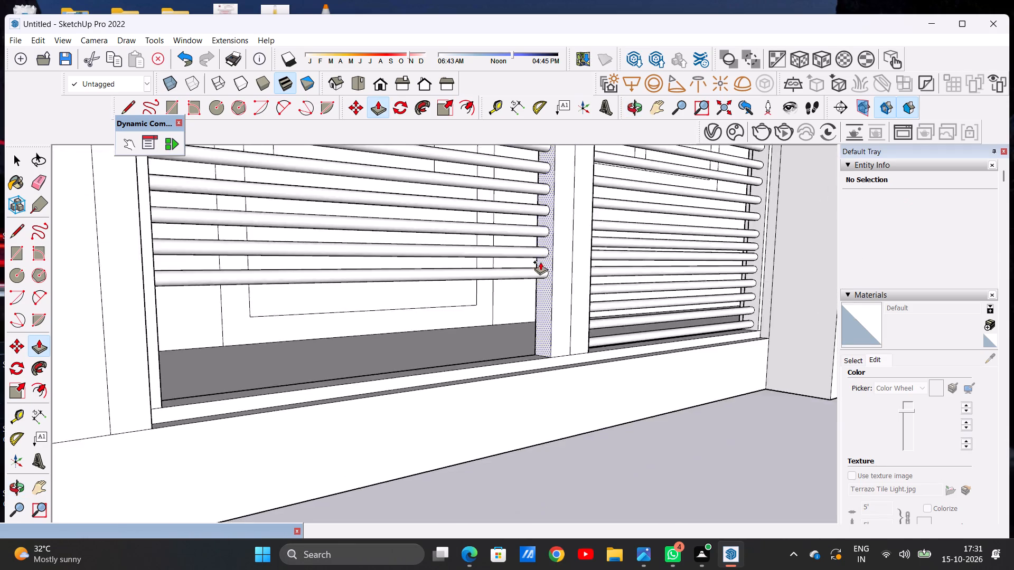
scroll(540, 262, "down", 4)
middle_click_drag(558, 265, 263, 276)
scroll(290, 276, "up", 12)
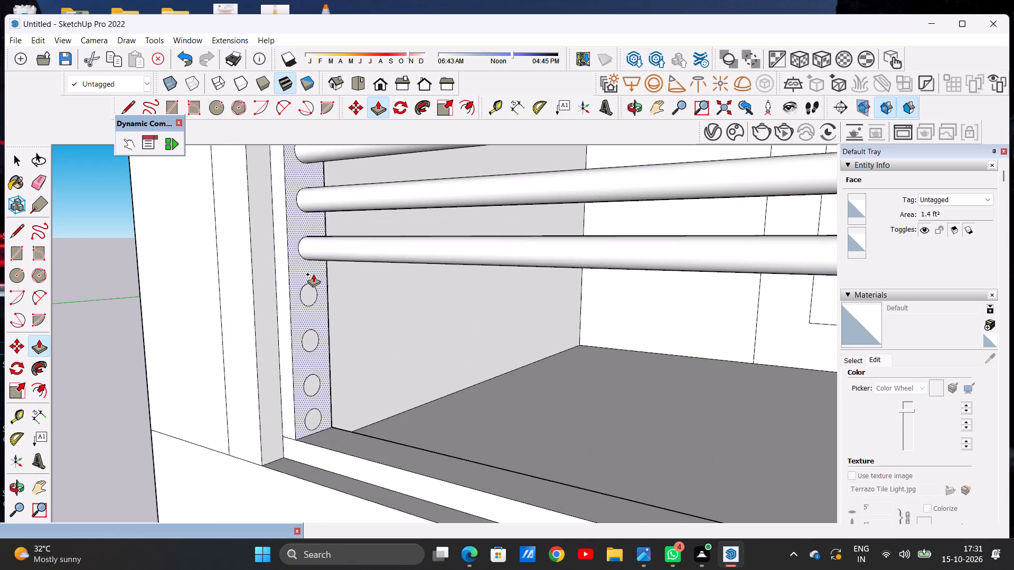
scroll(313, 274, "up", 12)
left_click(303, 307)
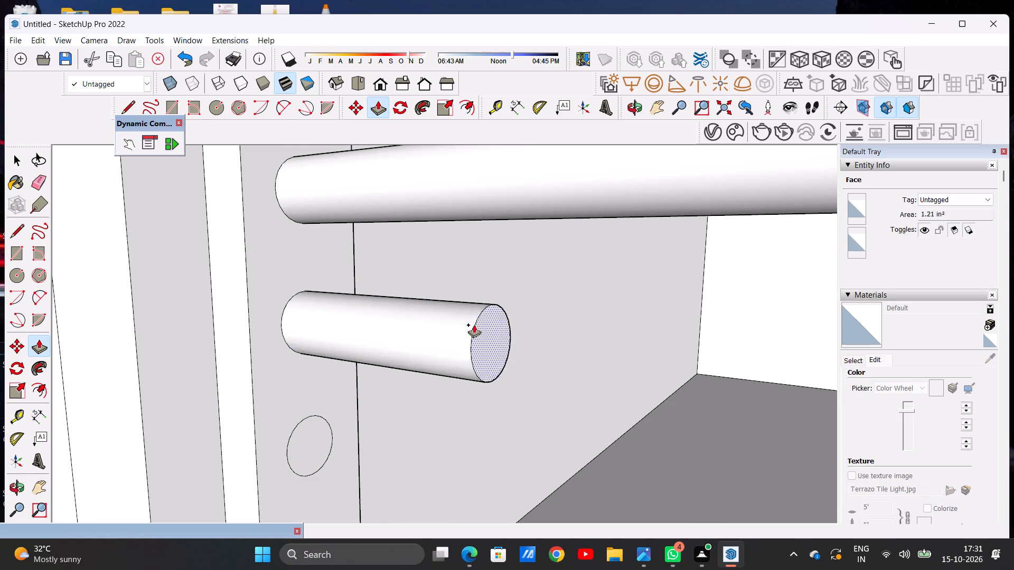
scroll(455, 326, "down", 20)
scroll(455, 326, "down", 10)
middle_click_drag(483, 311, 533, 311)
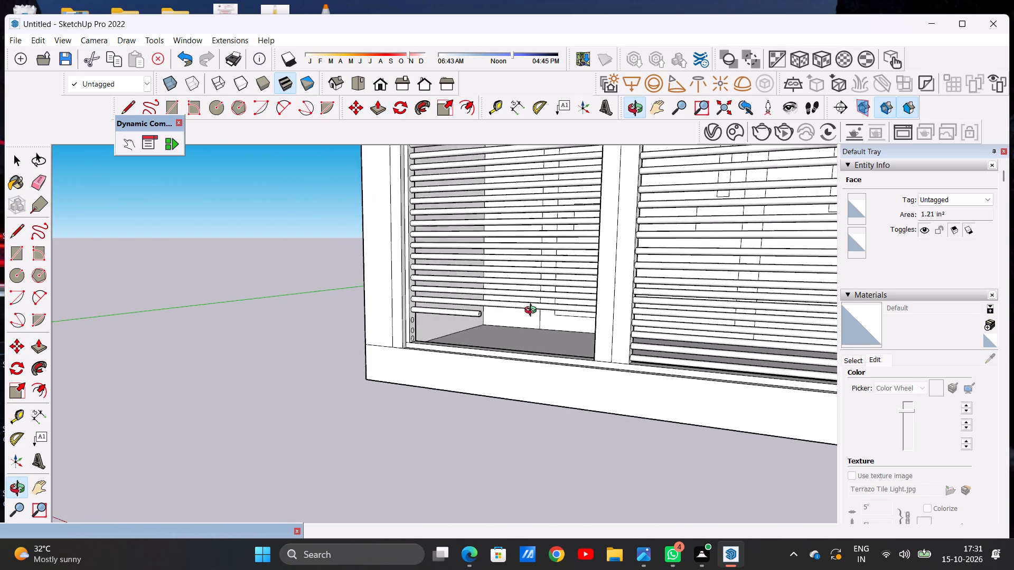
middle_click_drag(533, 311, 672, 289)
scroll(562, 293, "up", 5)
middle_click_drag(502, 313, 603, 317)
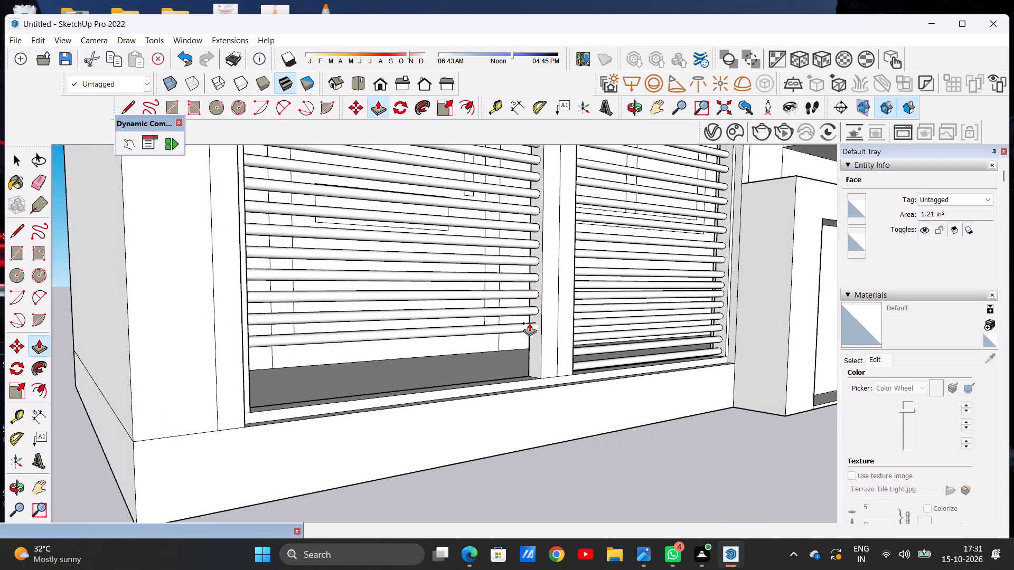
scroll(534, 323, "up", 18)
left_click(541, 313)
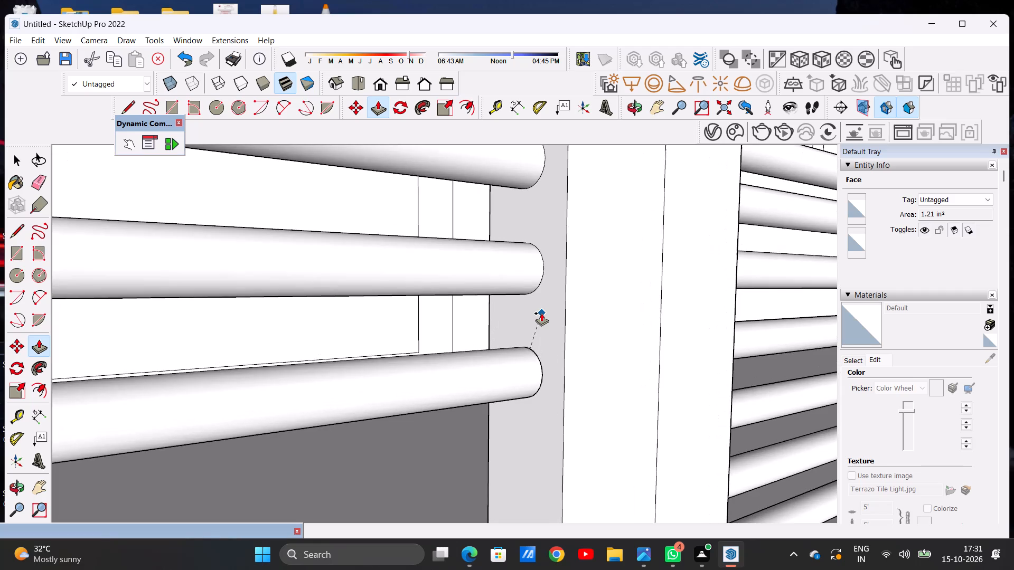
Push/Pull the twenty-first circle from the top, the upper of the three remaining on the end post, to the middle post's face.
scroll(466, 279, "down", 16)
scroll(520, 303, "down", 12)
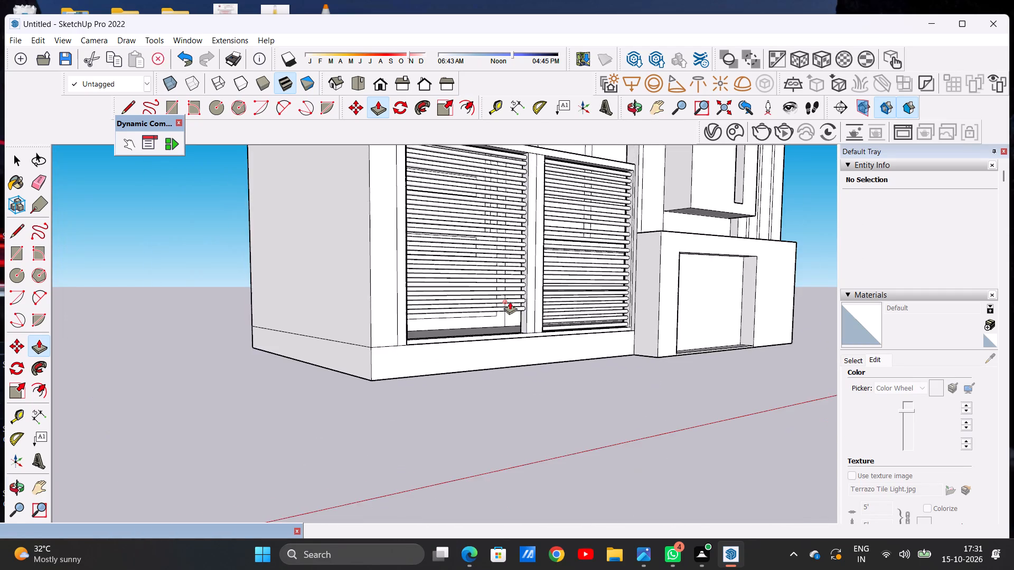
middle_click_drag(506, 300, 278, 306)
scroll(340, 307, "up", 16)
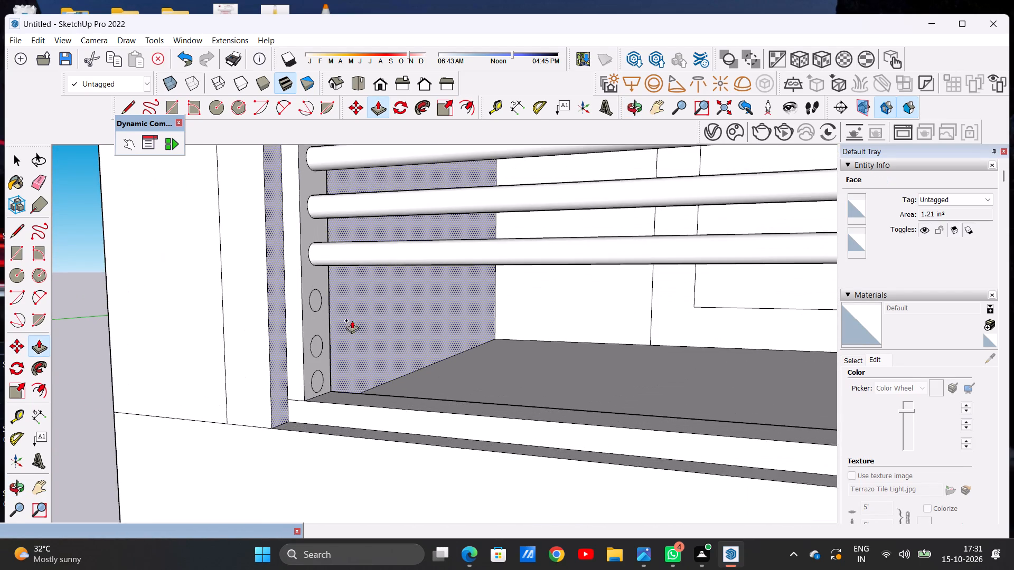
scroll(330, 292, "up", 7)
left_click(302, 305)
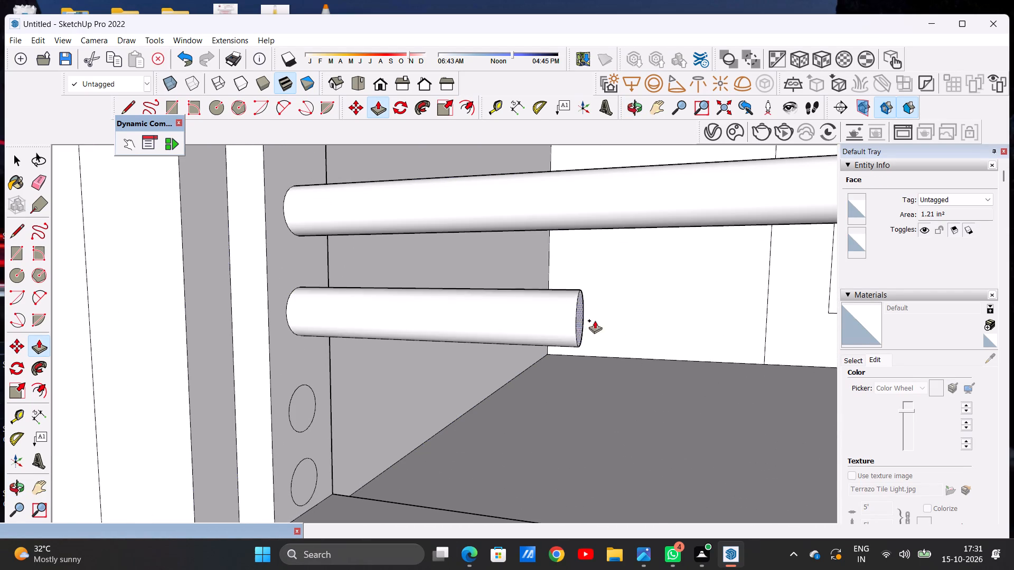
scroll(607, 319, "down", 20)
middle_click_drag(630, 319, 747, 312)
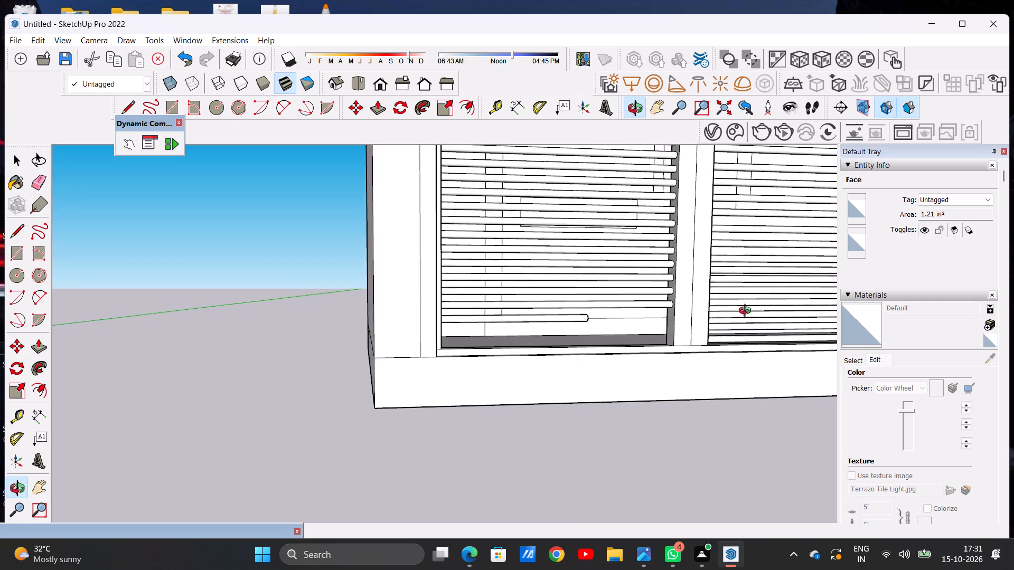
middle_click_drag(747, 312, 748, 312)
scroll(649, 311, "up", 10)
left_click(713, 313)
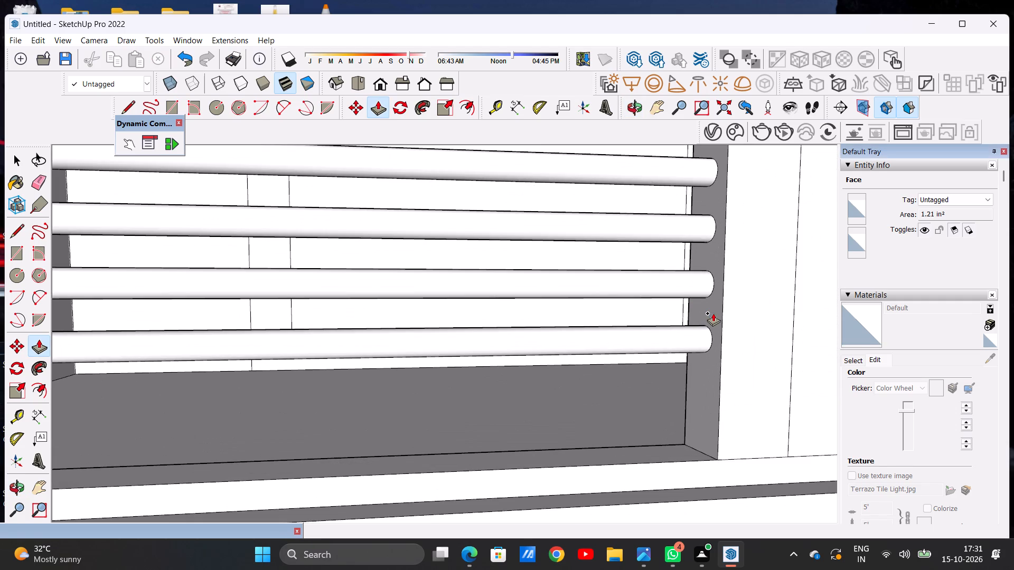
Push/Pull the bottommost circle on the end post, just above the sill, to the middle post's face.
scroll(623, 297, "down", 14)
middle_click_drag(433, 307, 361, 312)
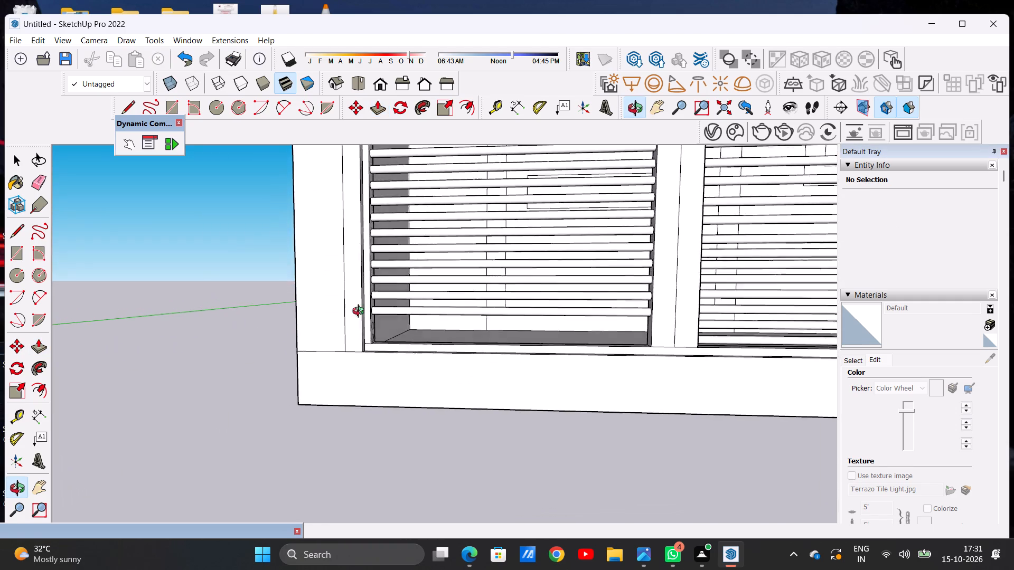
middle_click_drag(361, 312, 331, 317)
scroll(406, 319, "up", 4)
scroll(395, 319, "down", 1)
scroll(395, 319, "up", 9)
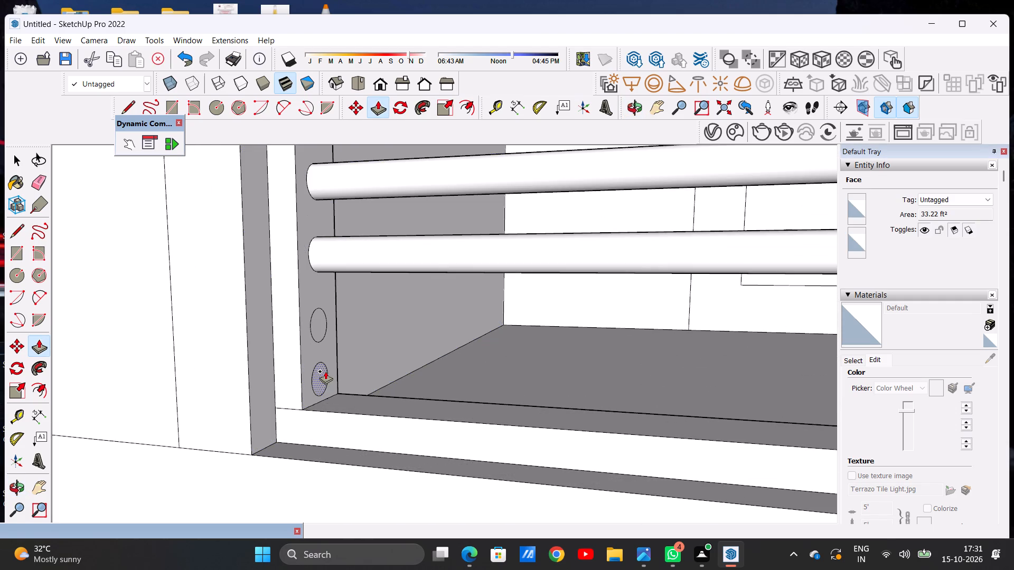
left_click(325, 371)
scroll(580, 369, "down", 14)
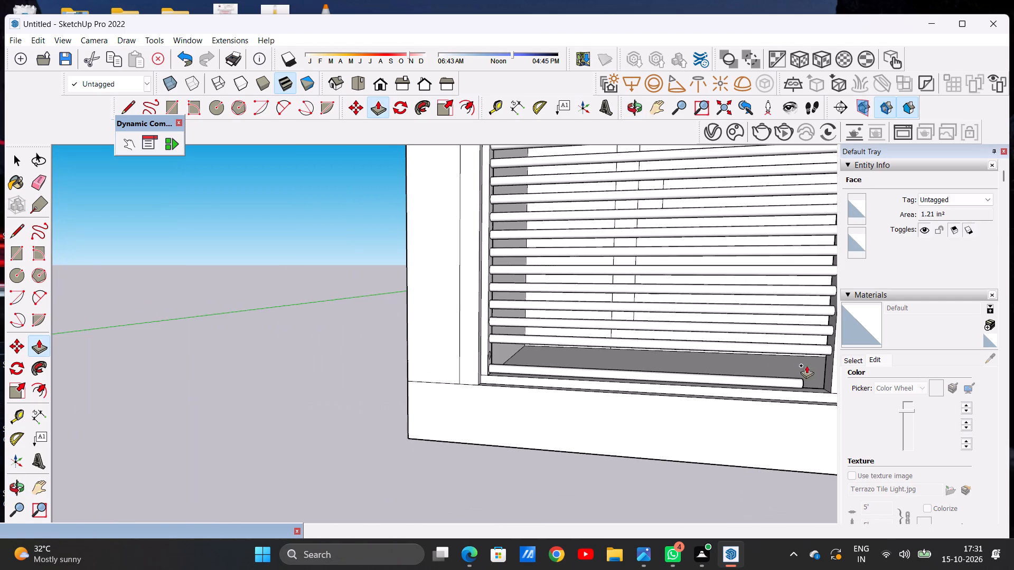
scroll(748, 363, "down", 8)
scroll(767, 363, "up", 13)
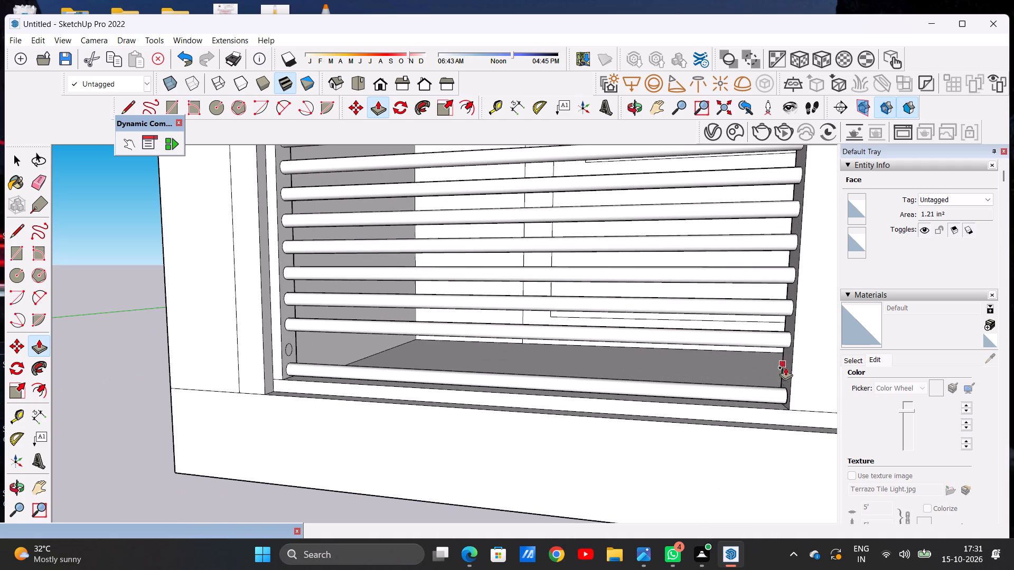
middle_click_drag(767, 360, 829, 348)
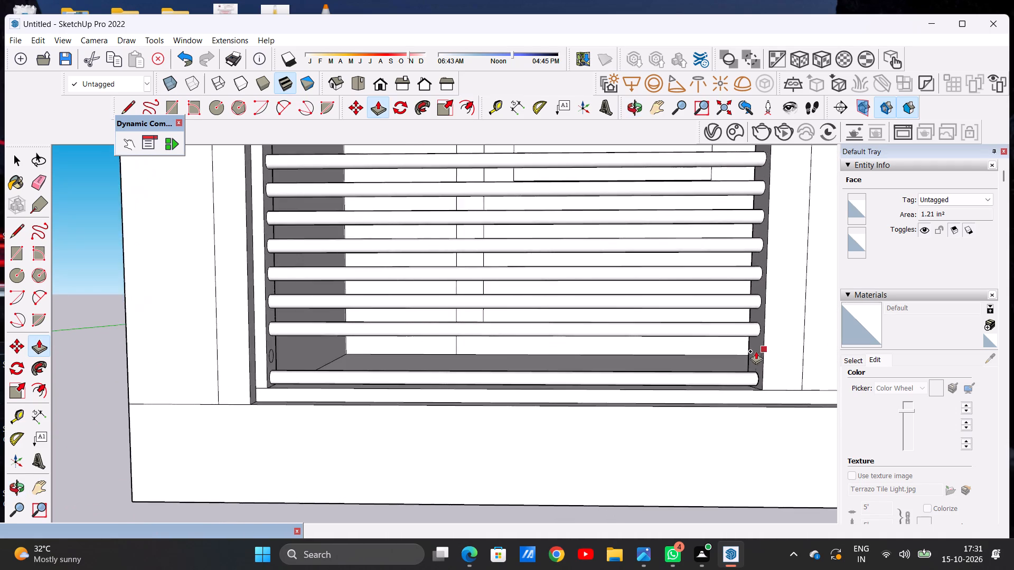
scroll(756, 351, "up", 7)
left_click(755, 351)
Push/Pull the last remaining circle, just above the bottom bar on the end post, to the middle post's face.
scroll(757, 350, "down", 5)
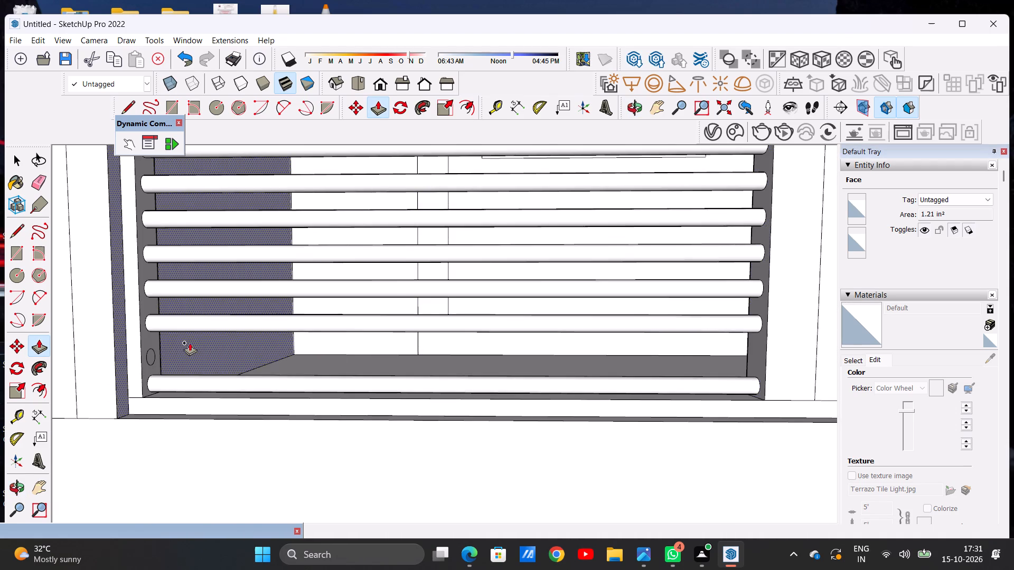
scroll(179, 345, "down", 1)
scroll(171, 346, "up", 16)
left_click(150, 351)
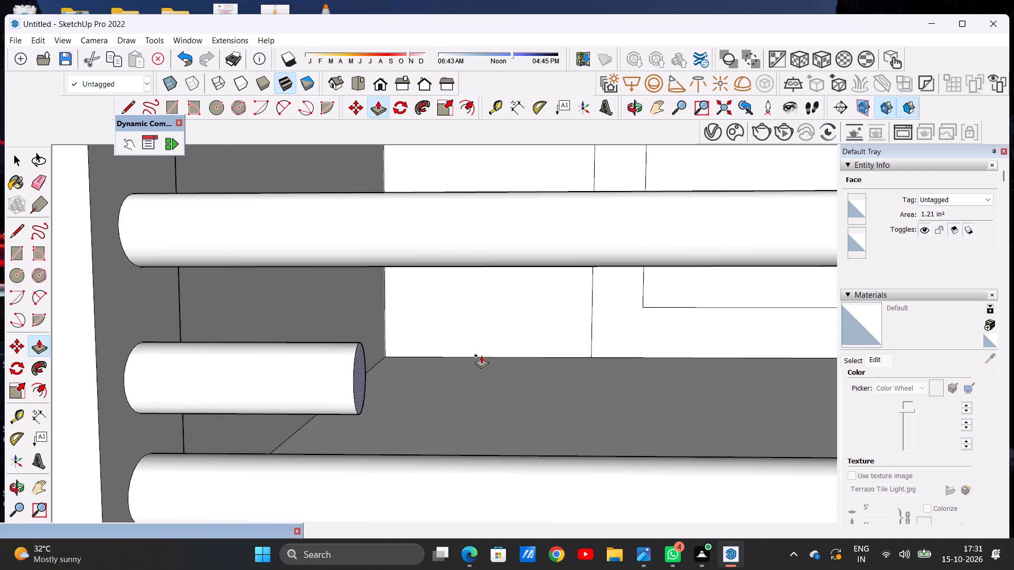
scroll(491, 336, "down", 18)
scroll(569, 331, "up", 7)
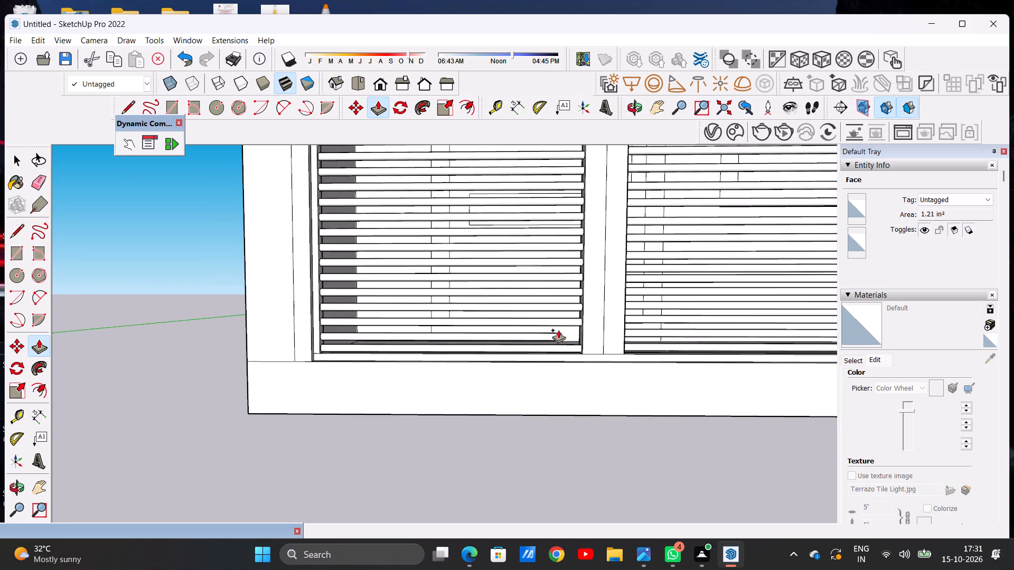
middle_click_drag(558, 330, 591, 330)
scroll(581, 330, "up", 16)
scroll(567, 328, "down", 1)
scroll(567, 328, "up", 2)
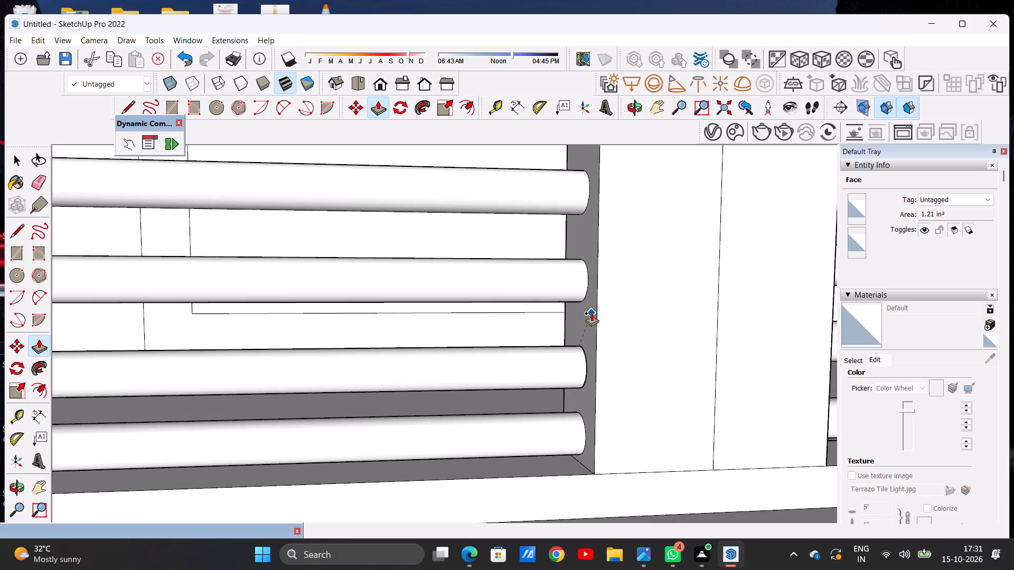
left_click(591, 313)
key("space")
Examine the porch railing's two bar panels and the house's front elevation from several distances and angles.
scroll(600, 323, "down", 20)
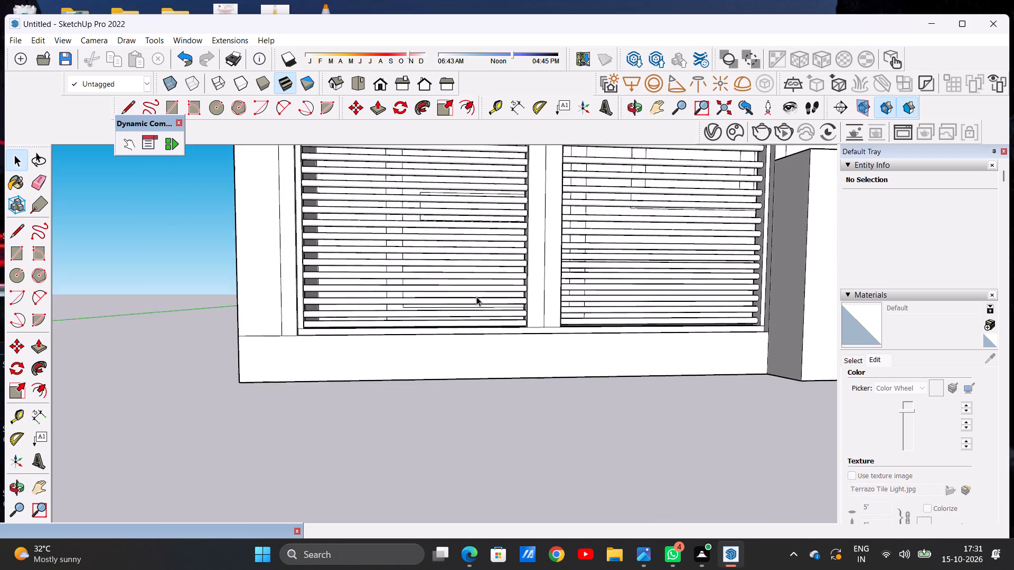
scroll(476, 297, "down", 10)
scroll(520, 226, "up", 6)
middle_click_drag(410, 229, 383, 295)
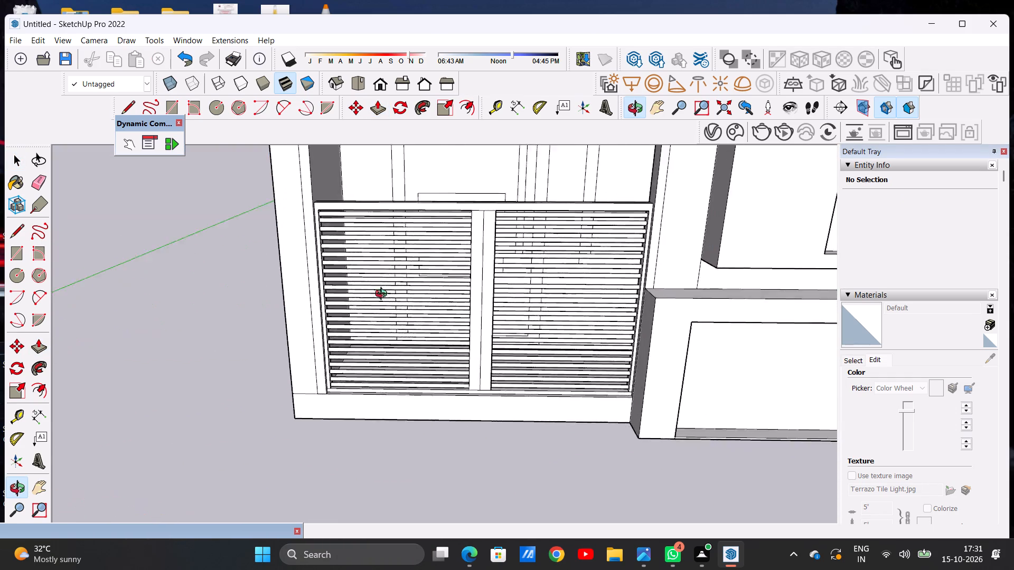
middle_click_drag(383, 295, 373, 288)
scroll(385, 294, "down", 9)
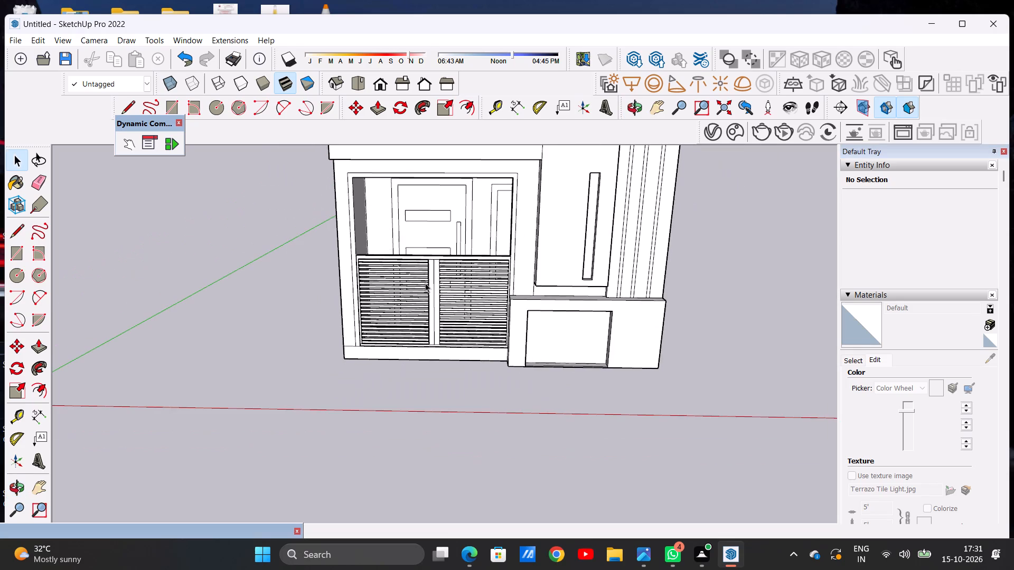
scroll(426, 281, "up", 1)
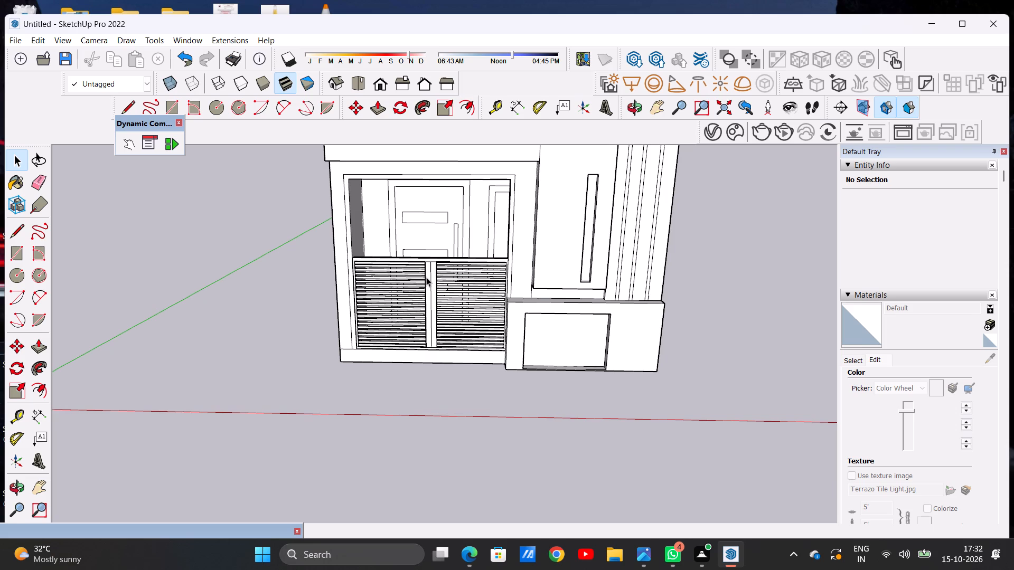
scroll(433, 291, "down", 7)
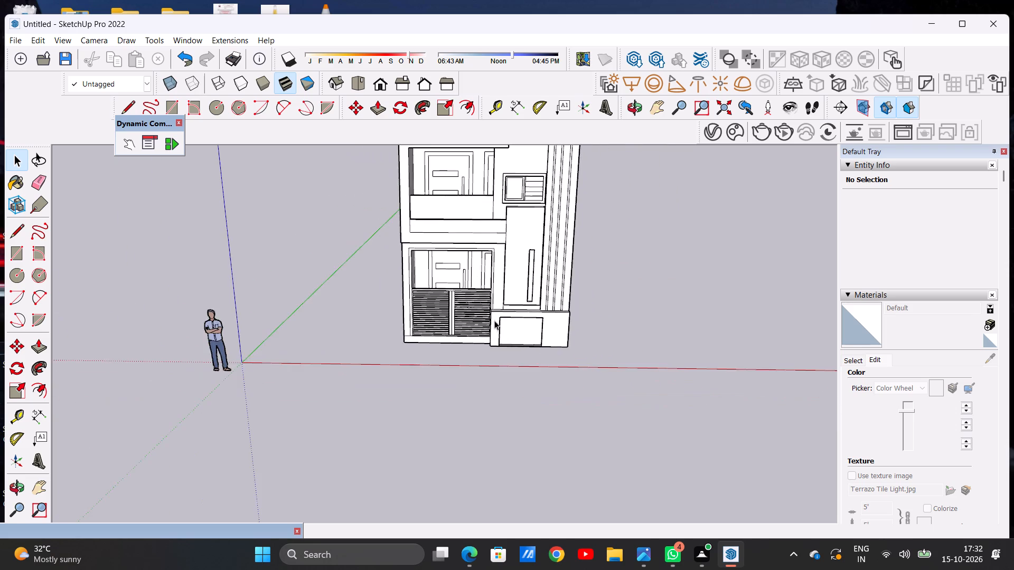
scroll(486, 308, "up", 9)
middle_click_drag(533, 312, 503, 314)
scroll(559, 371, "down", 8)
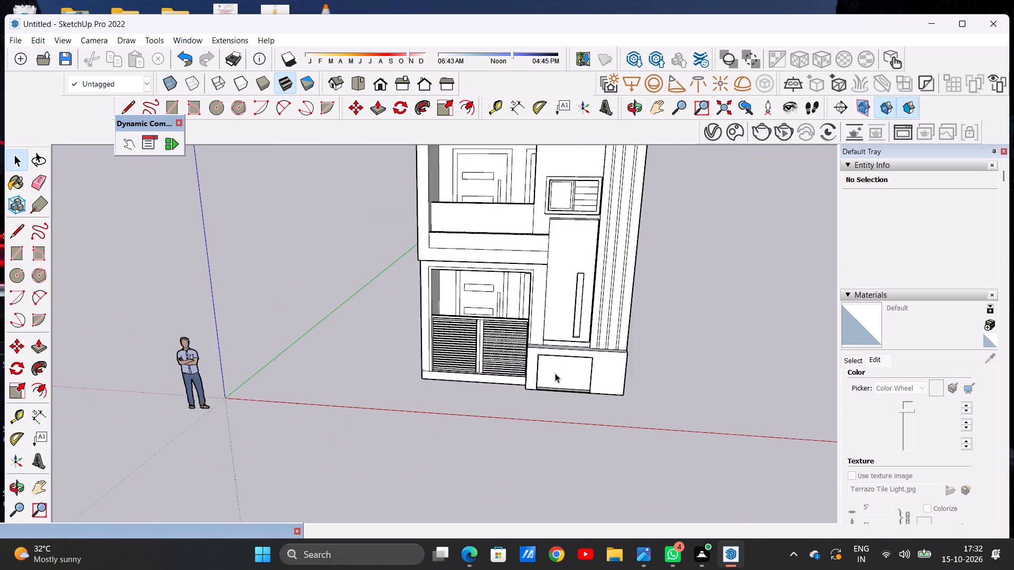
Examine the front elevation and the ground-floor porch railing from several distances and angles.
scroll(555, 373, "down", 8)
scroll(575, 336, "up", 3)
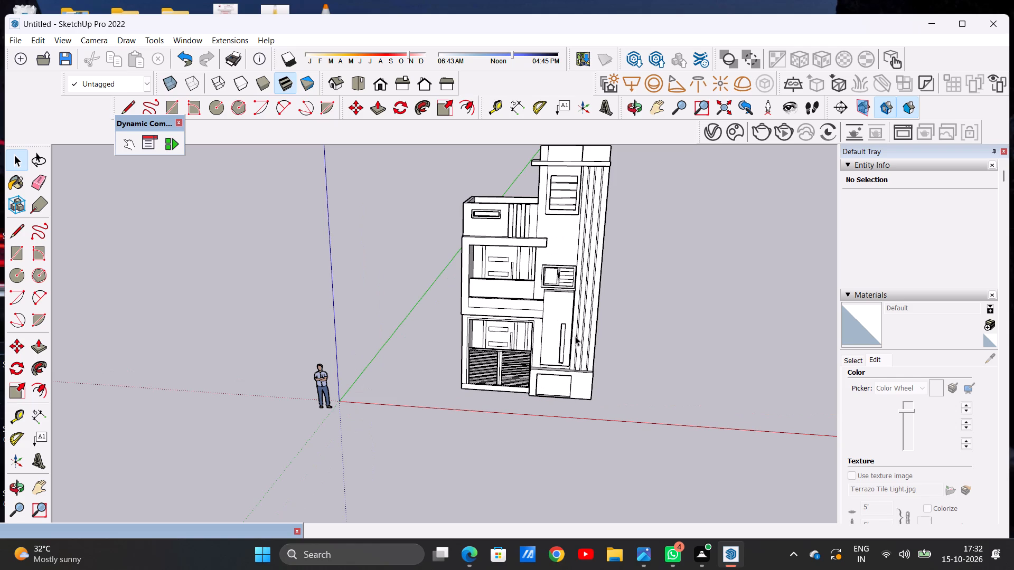
scroll(589, 369, "up", 6)
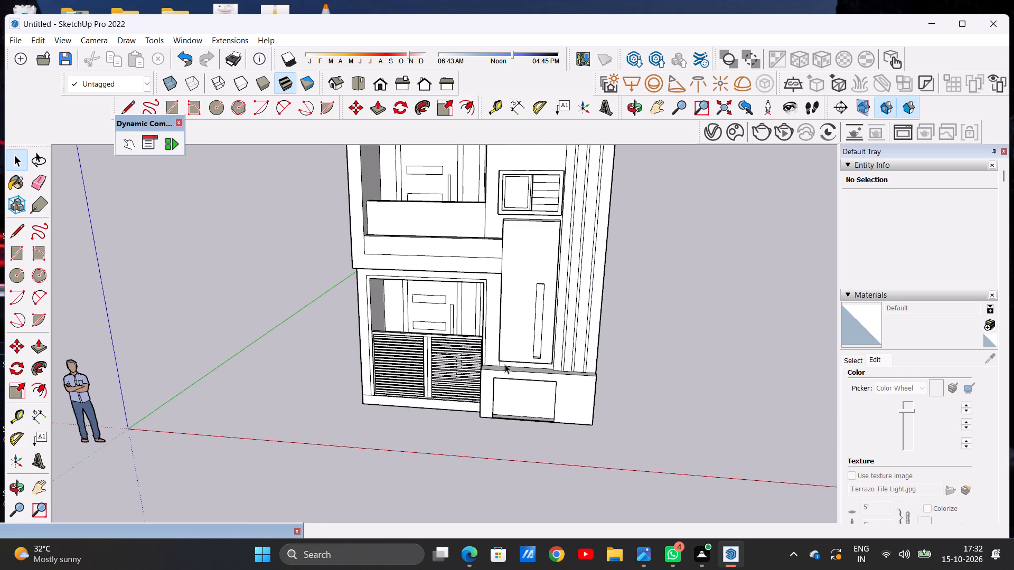
scroll(508, 364, "down", 2)
middle_click_drag(480, 390, 521, 383)
scroll(479, 394, "up", 4)
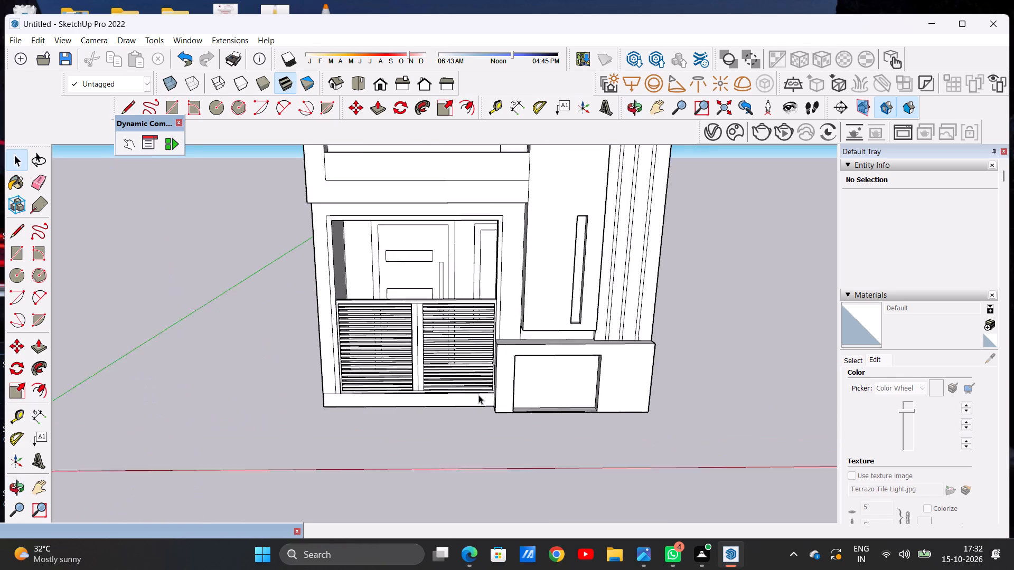
scroll(478, 395, "up", 2)
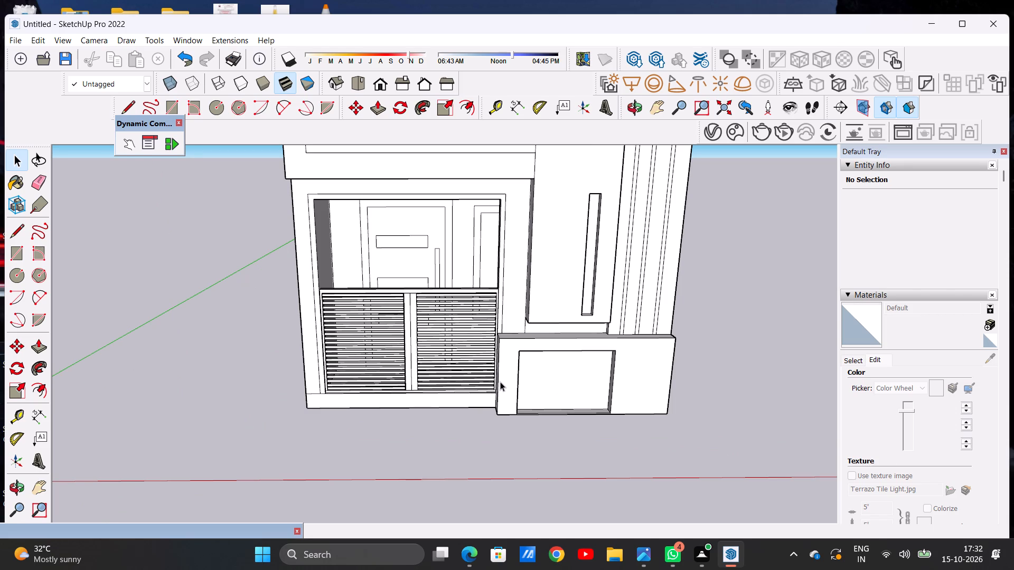
Draw a flat ground rectangle in front of the porch sill, spanning its full width and projecting slightly past the adjoining plinth.
scroll(501, 378, "down", 4)
middle_click_drag(482, 394, 478, 429)
scroll(497, 399, "up", 7)
scroll(497, 397, "down", 1)
scroll(497, 397, "up", 3)
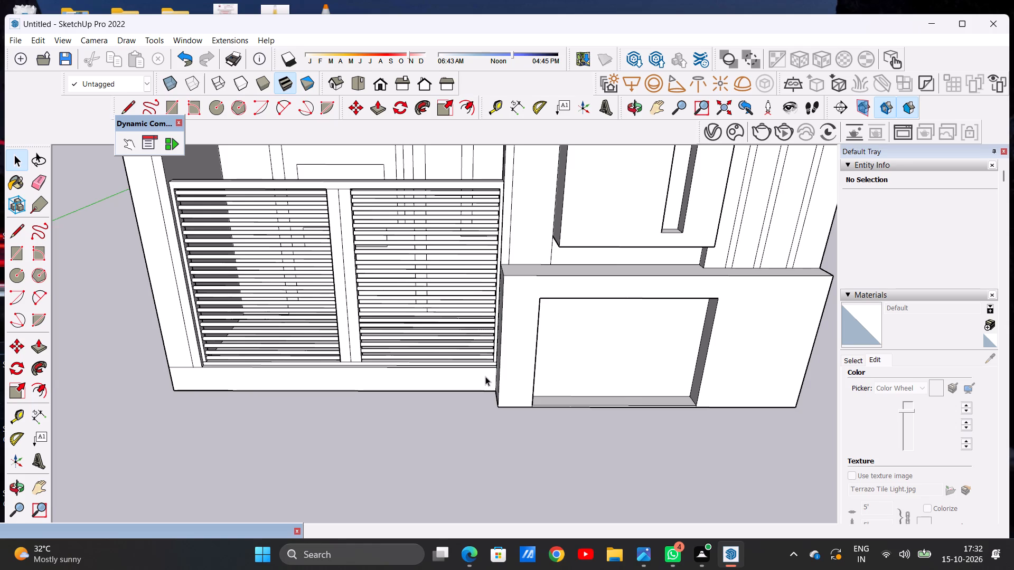
key("r")
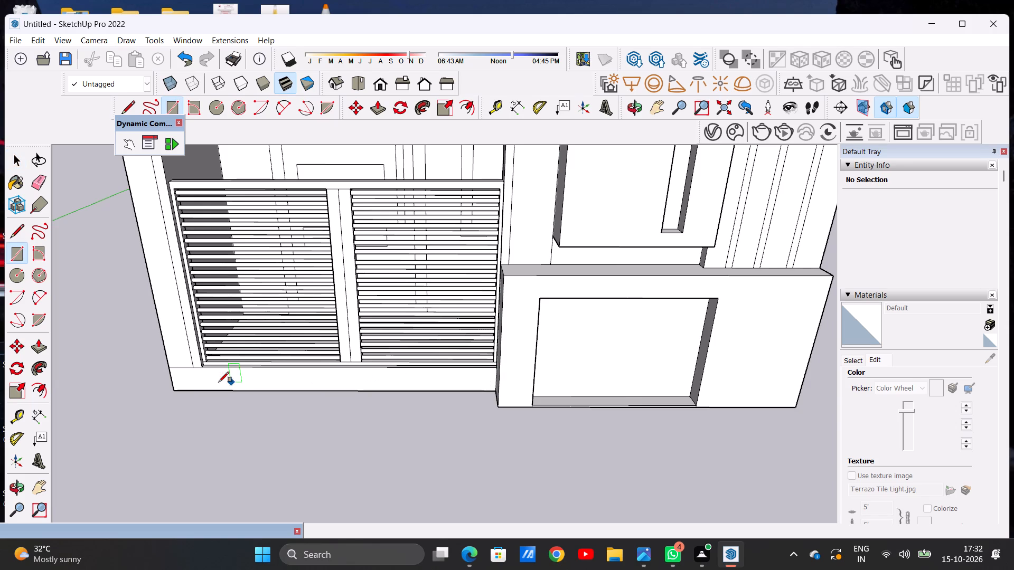
scroll(165, 383, "up", 5)
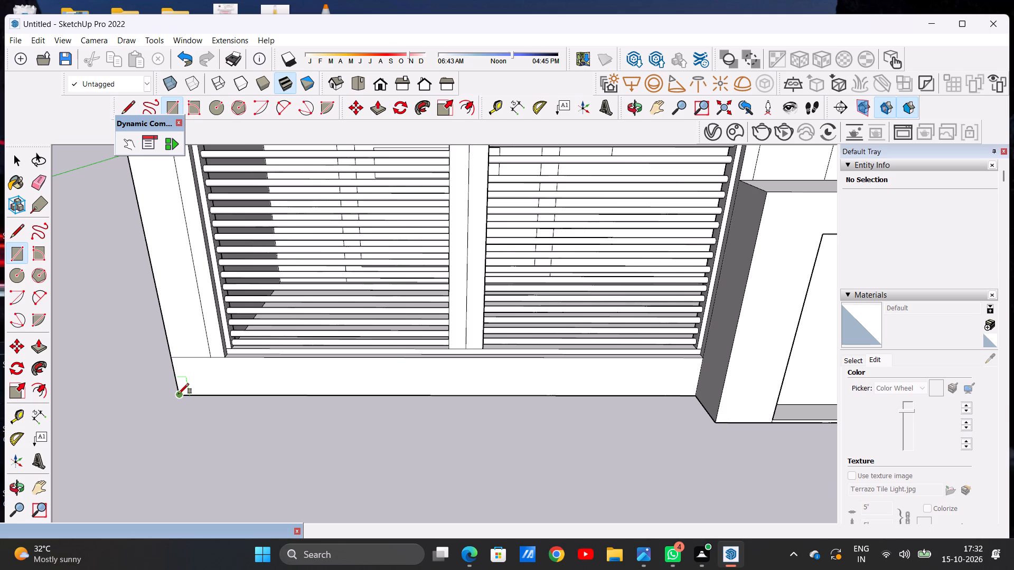
left_click(179, 394)
left_click(699, 397)
scroll(709, 424, "down", 4)
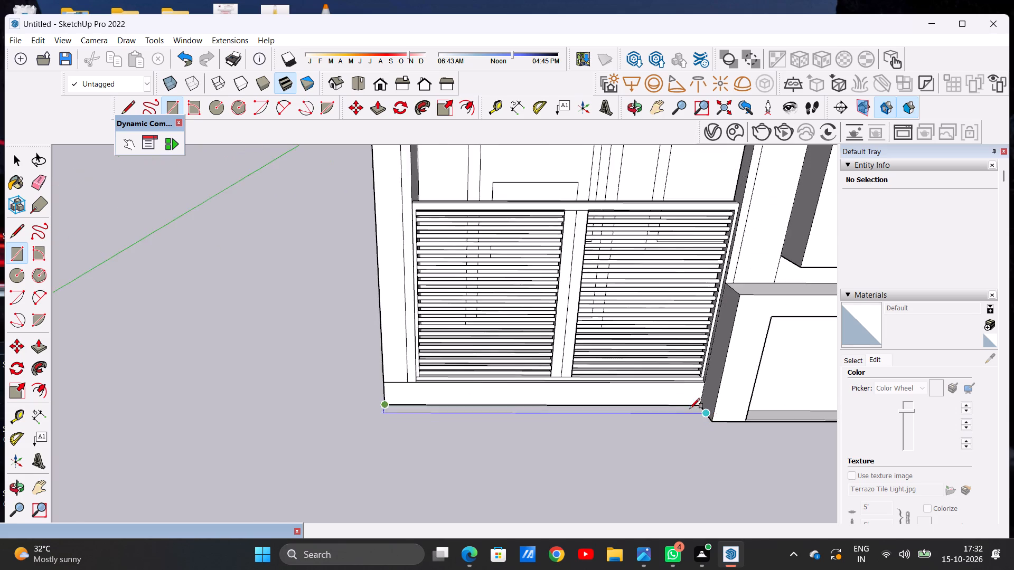
scroll(690, 408, "down", 7)
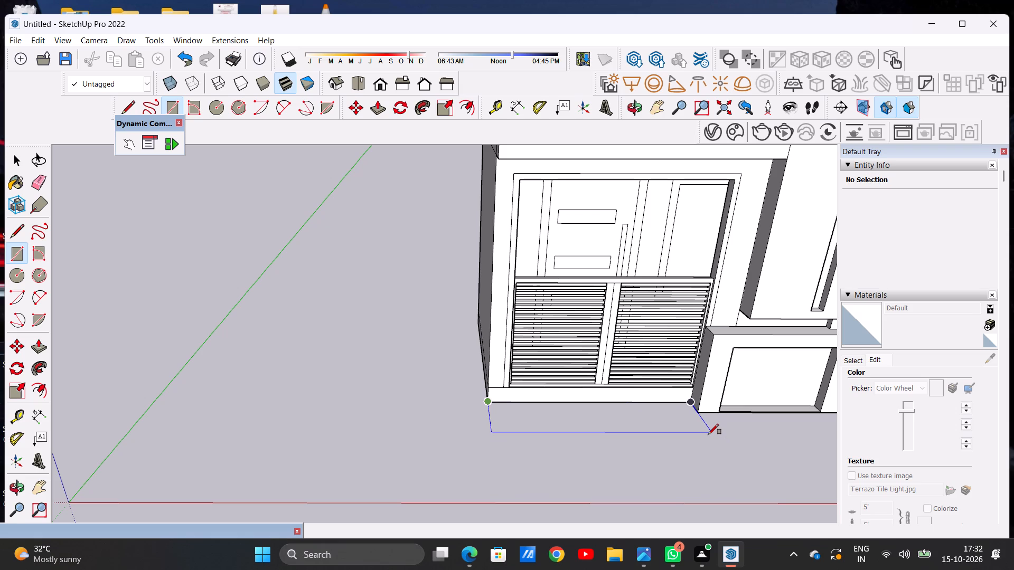
left_click(705, 430)
key("space")
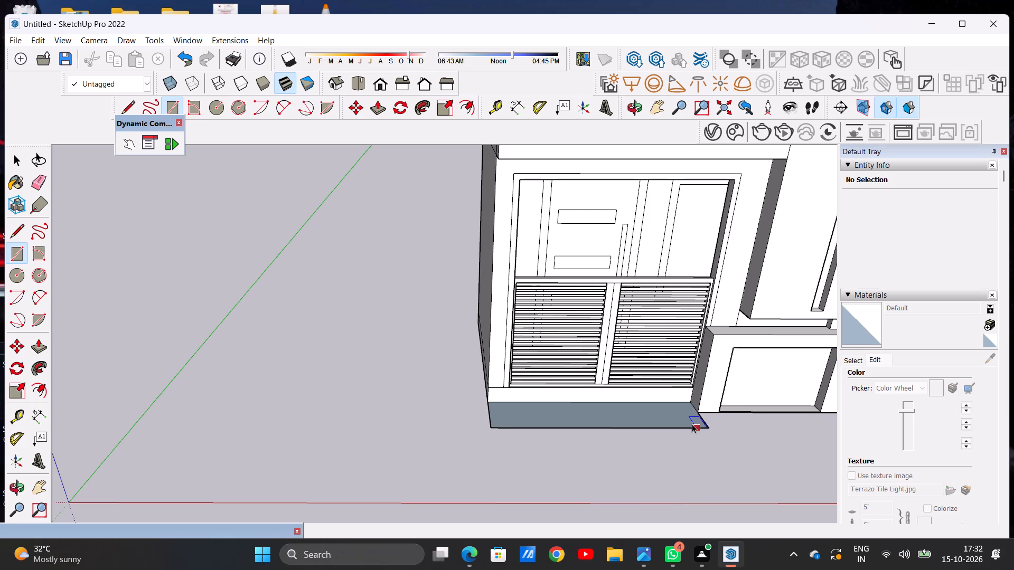
Draw a line along the ground rectangle, from the adjoining plinth's front bottom corner to the rectangle's opposite short edge, parallel to the sill.
scroll(414, 382, "down", 10)
middle_click_drag(522, 384, 507, 429)
scroll(527, 400, "up", 6)
middle_click_drag(502, 398, 502, 419)
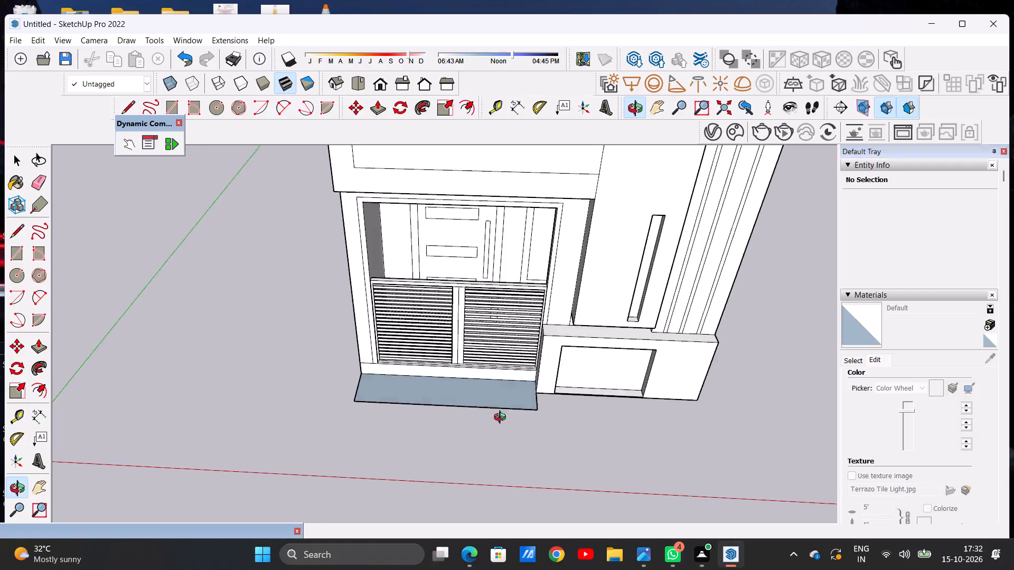
middle_click_drag(502, 419, 502, 438)
scroll(522, 398, "up", 11)
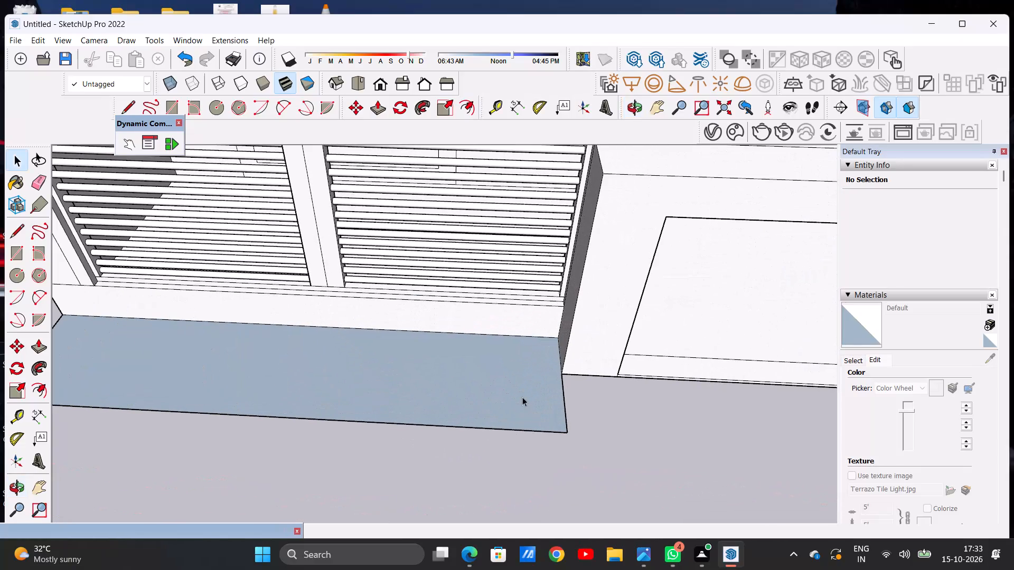
key("l")
scroll(558, 374, "up", 1)
scroll(573, 367, "down", 7)
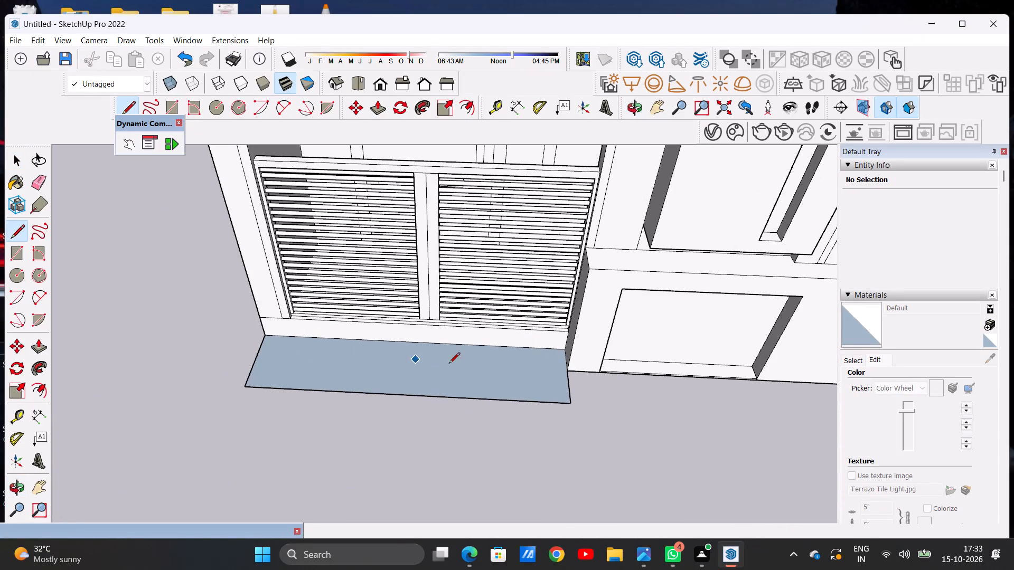
scroll(611, 352, "up", 11)
left_click(502, 397)
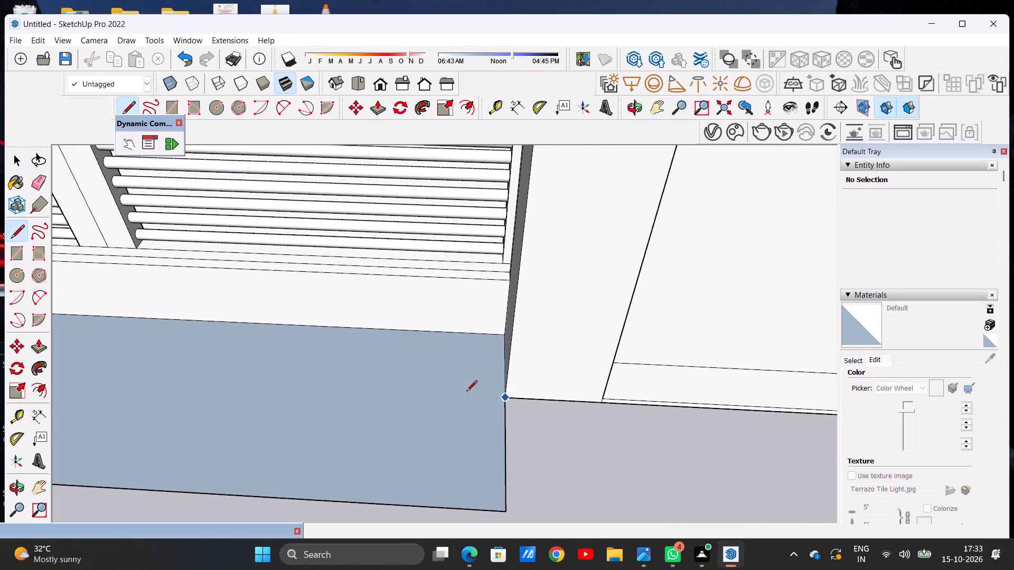
scroll(435, 385, "down", 12)
scroll(372, 374, "down", 4)
scroll(251, 375, "up", 4)
scroll(249, 375, "down", 1)
scroll(248, 375, "up", 6)
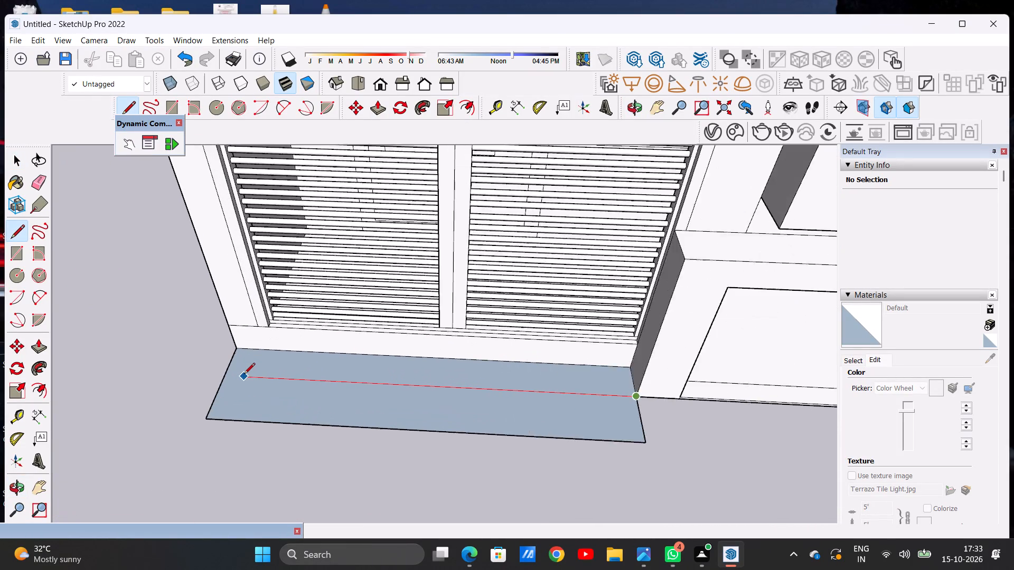
left_click(222, 375)
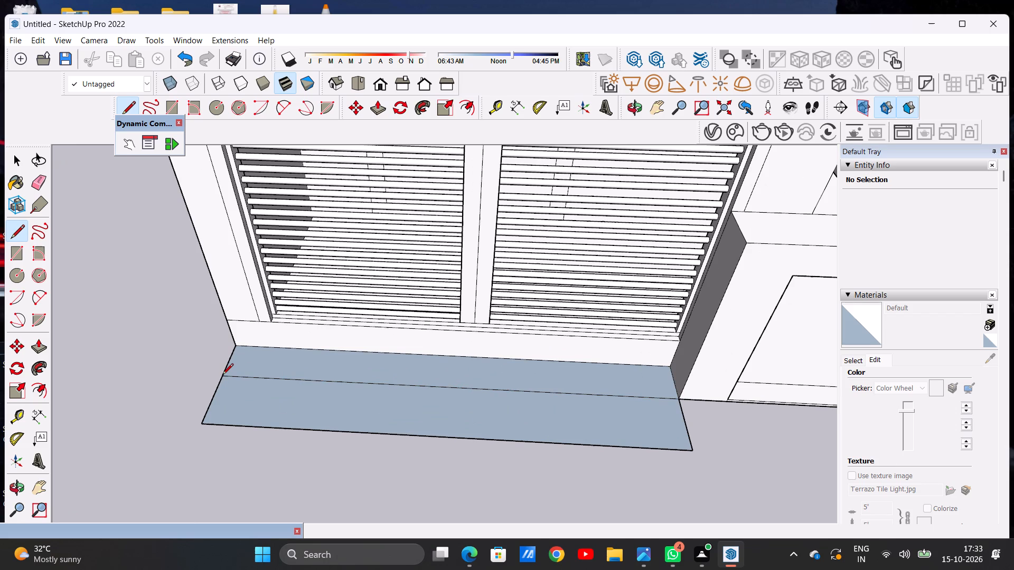
key("space")
Draw a second line lengthwise across the outer strip of the ground rectangle, parallel to the first and near its outer edge.
scroll(471, 411, "down", 8)
middle_click_drag(493, 403, 486, 470)
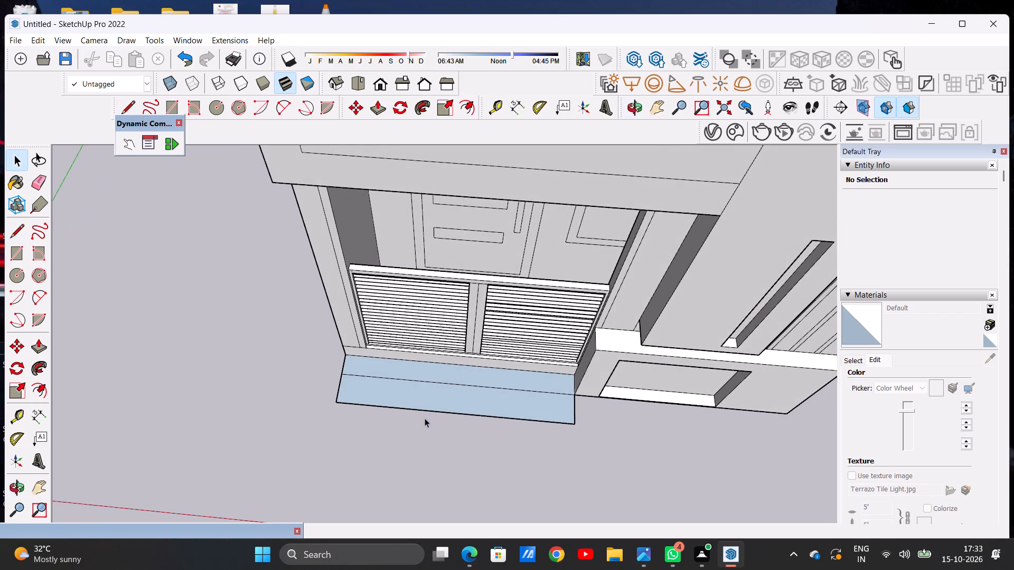
scroll(375, 381, "up", 5)
middle_click_drag(363, 382, 383, 433)
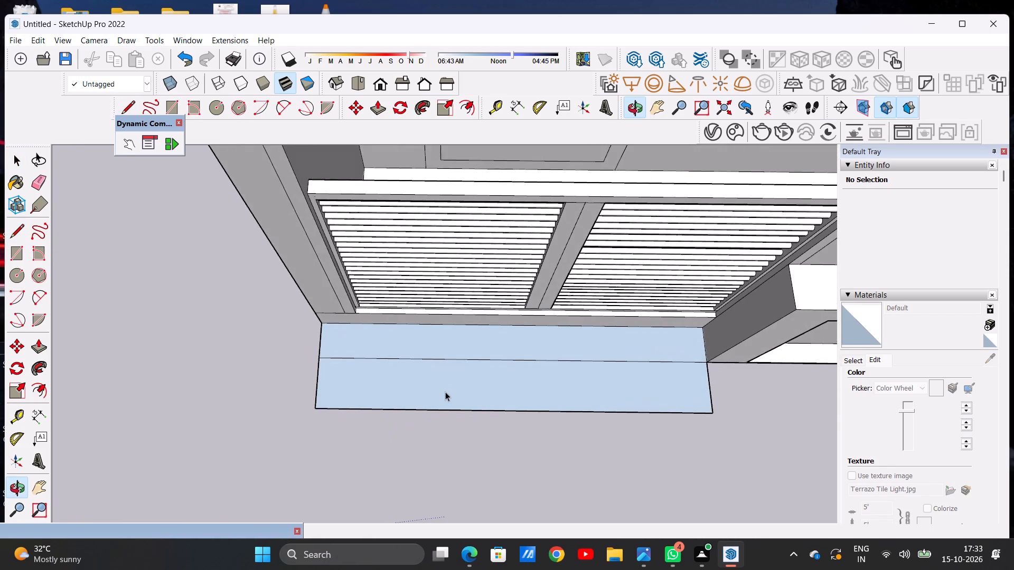
scroll(446, 388, "up", 2)
key("l")
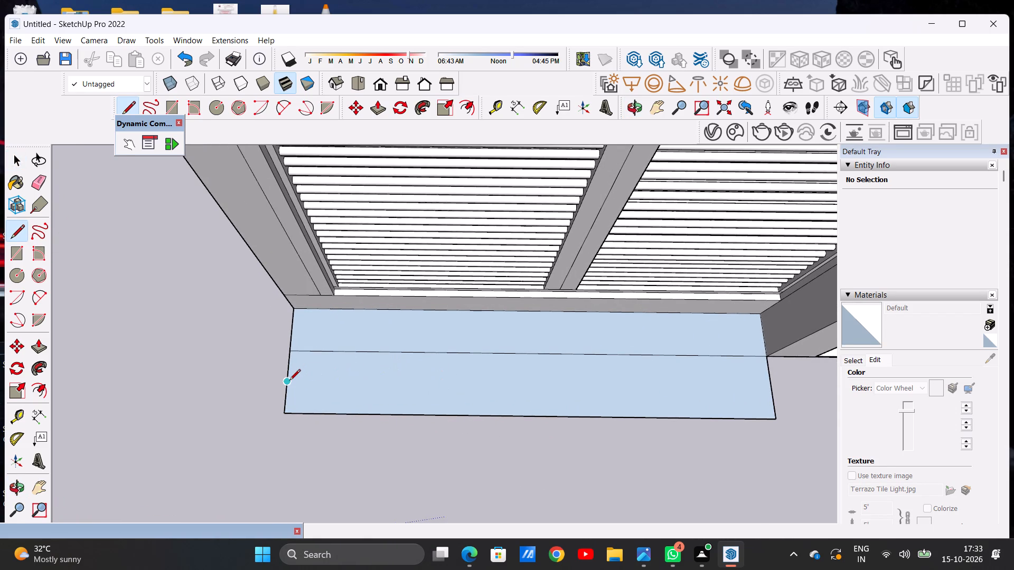
left_click(286, 391)
left_click(771, 393)
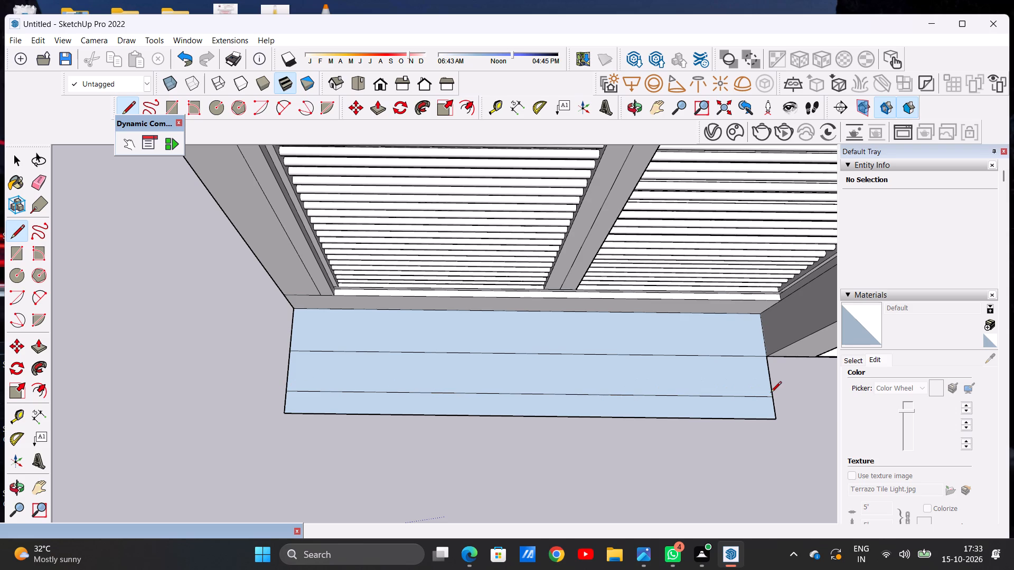
key("space")
Erase the ground rectangle's outermost edge and the two leftover edge stubs beyond the second line.
key("e")
left_click_drag(548, 403, 548, 414)
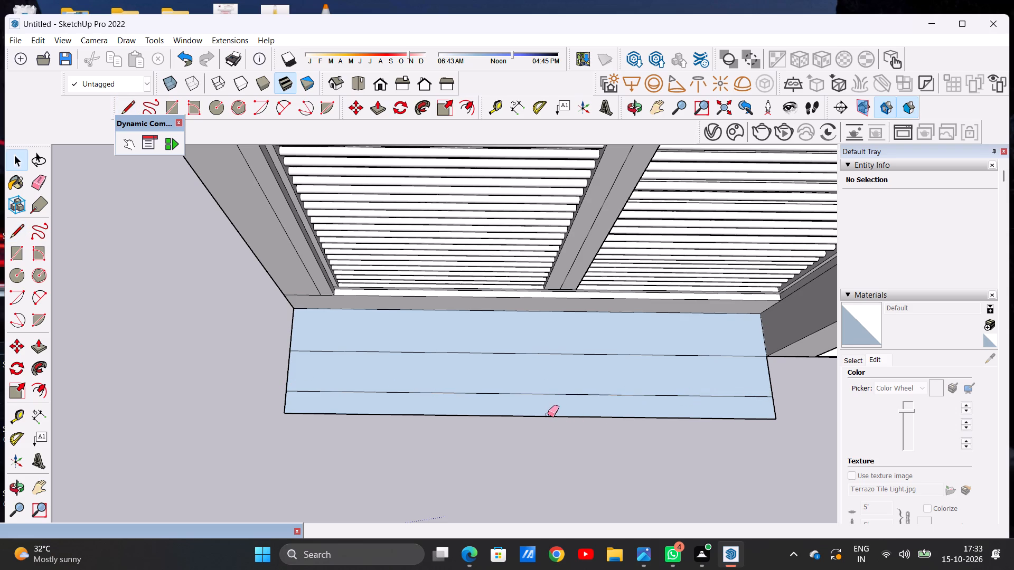
left_click(547, 414)
left_click(542, 417)
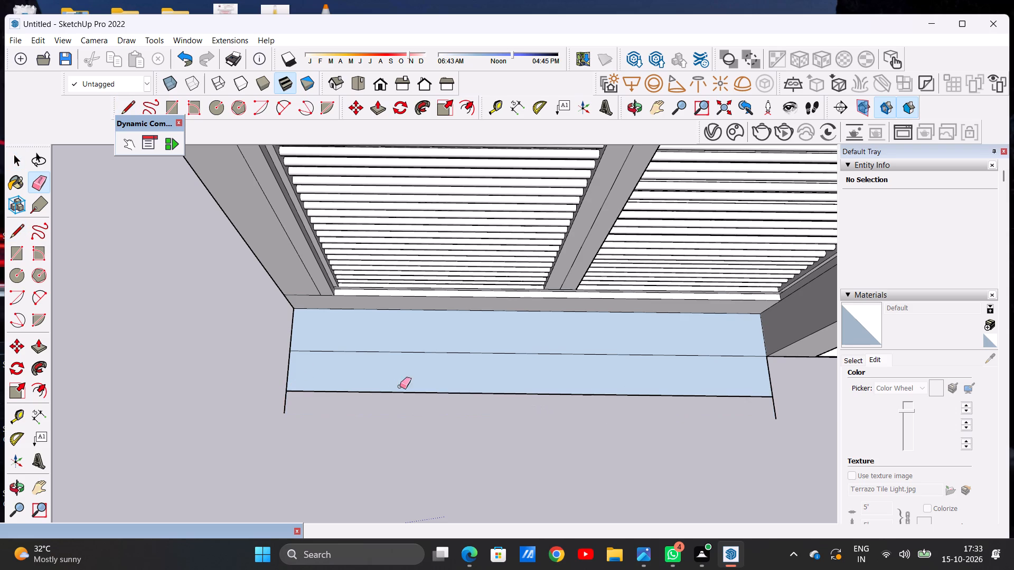
scroll(287, 375, "up", 6)
left_click_drag(271, 413, 294, 417)
scroll(280, 422, "down", 8)
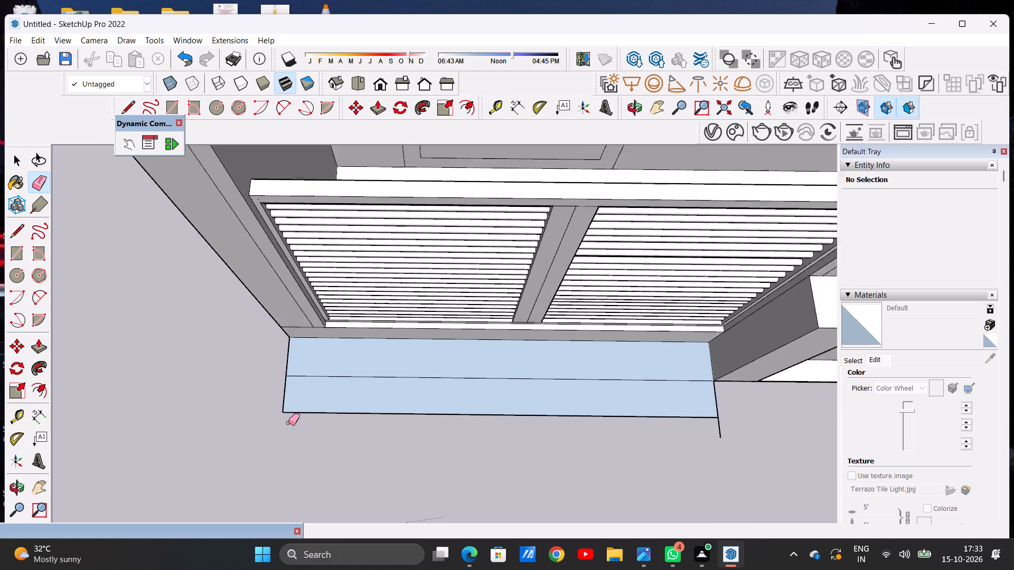
scroll(288, 423, "down", 2)
scroll(613, 450, "up", 10)
left_click_drag(651, 406, 671, 406)
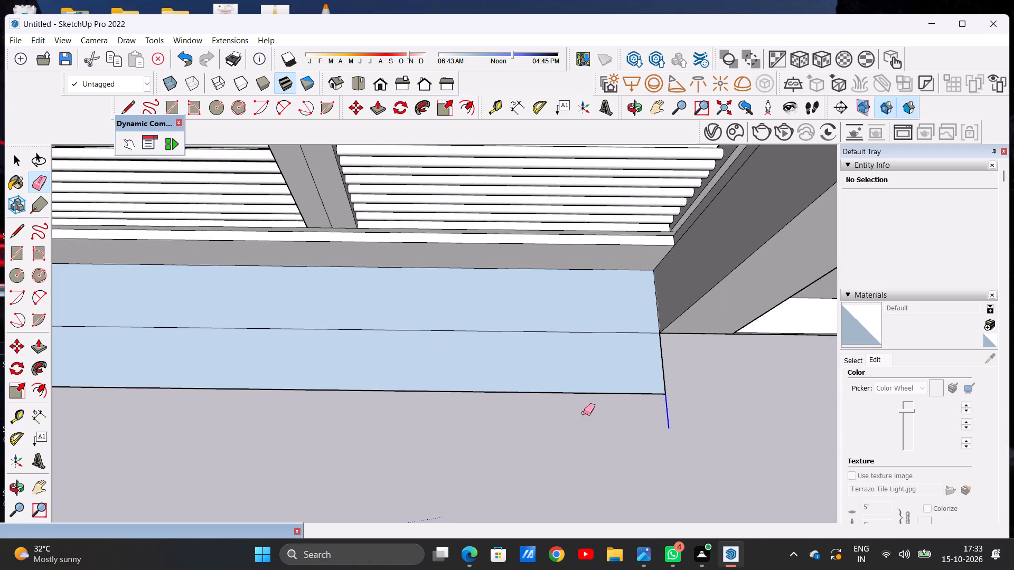
key("space")
Push/Pull the inner ground strip beside the porch sill upward to the sill's top edge.
scroll(527, 396, "down", 10)
middle_click_drag(555, 416, 562, 243)
scroll(564, 336, "up", 1)
middle_click_drag(564, 383, 563, 213)
middle_click_drag(555, 355, 527, 429)
scroll(528, 366, "down", 6)
middle_click_drag(523, 378, 523, 424)
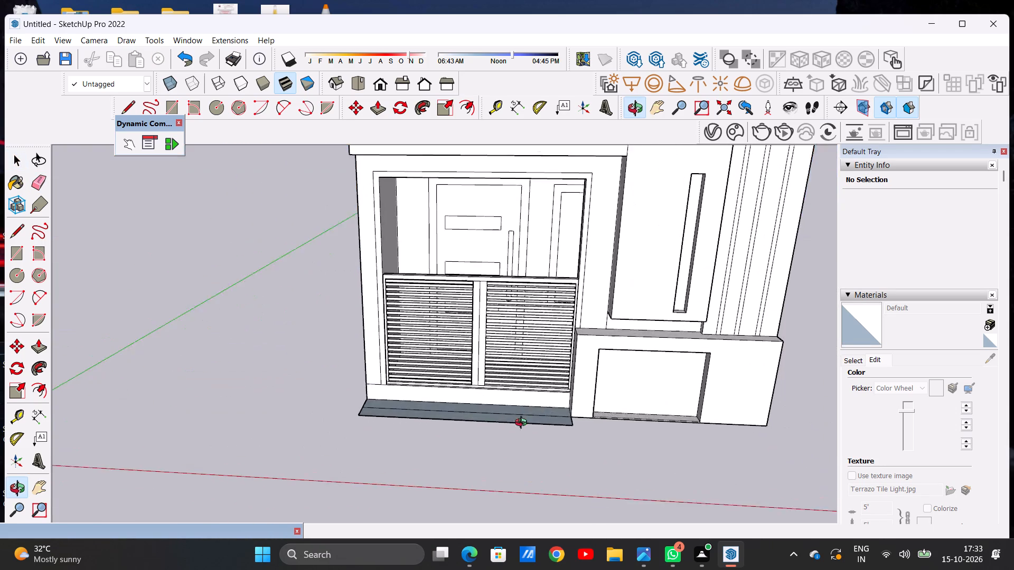
middle_click_drag(523, 424, 534, 465)
scroll(548, 408, "up", 11)
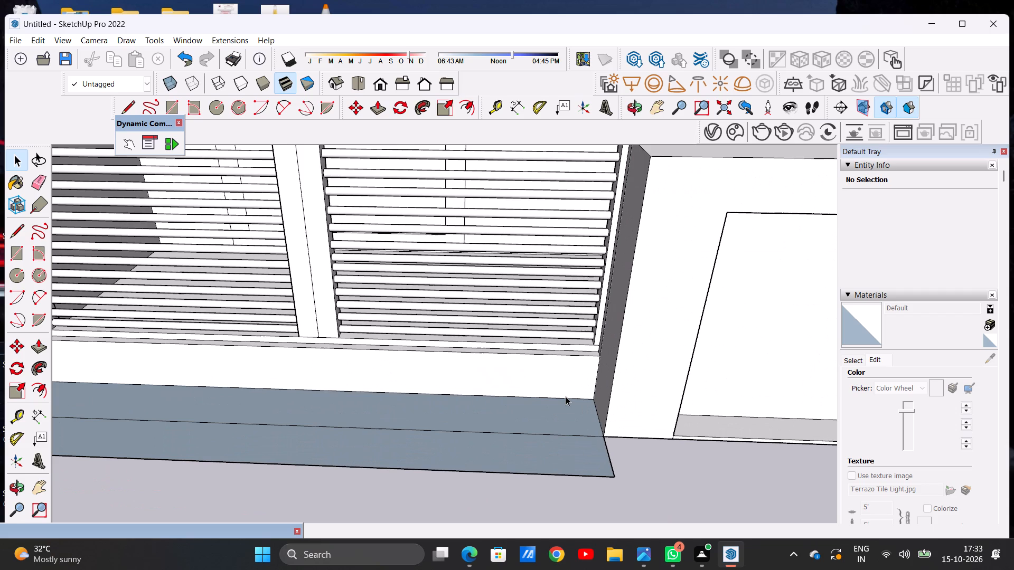
key("p")
scroll(578, 400, "up", 5)
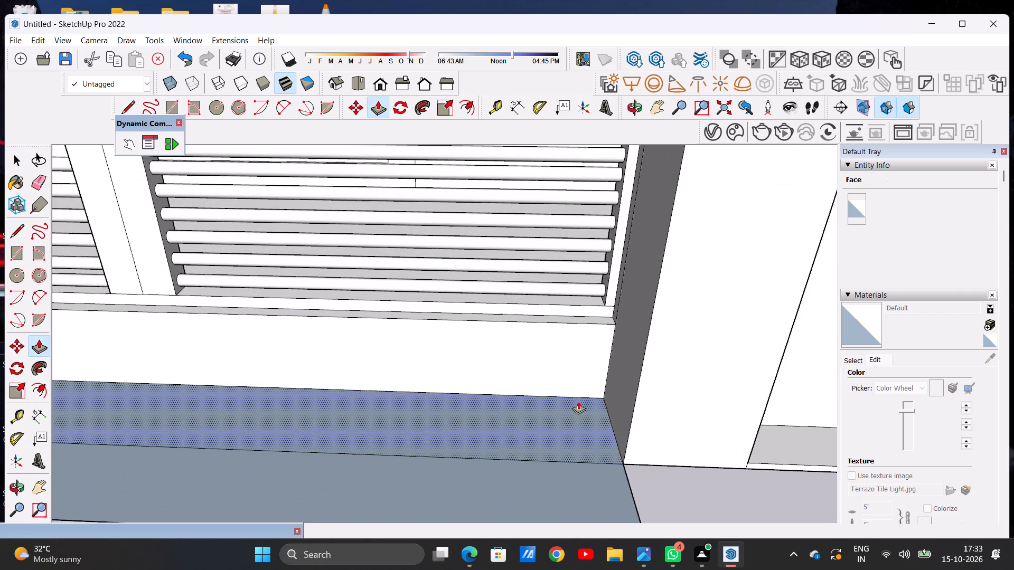
left_click(578, 401)
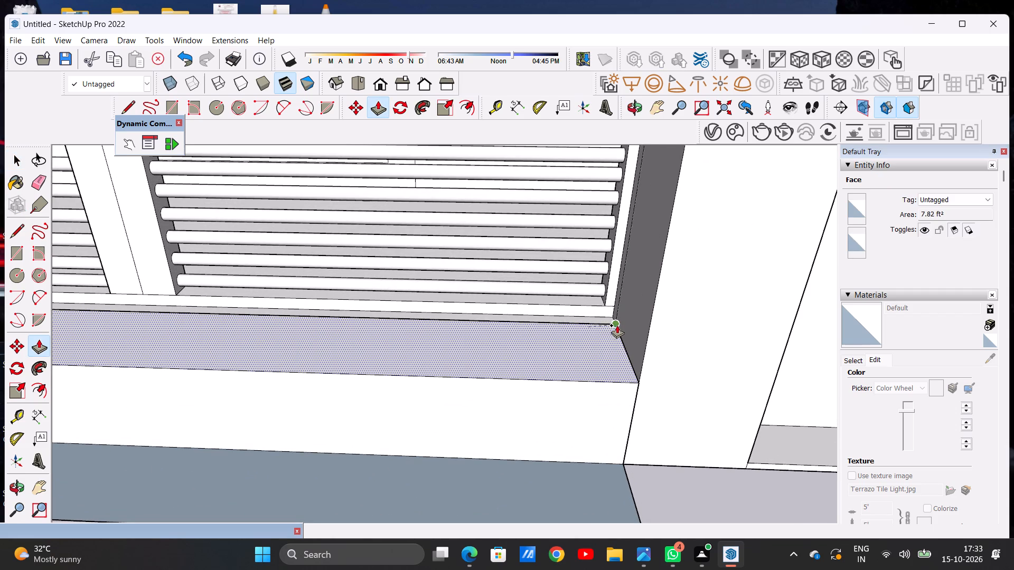
left_click(617, 326)
key("space")
Draw a line continuing the ground strip's outer front edge along the adjoining plinth to level with the plinth's far corner.
scroll(556, 376, "down", 14)
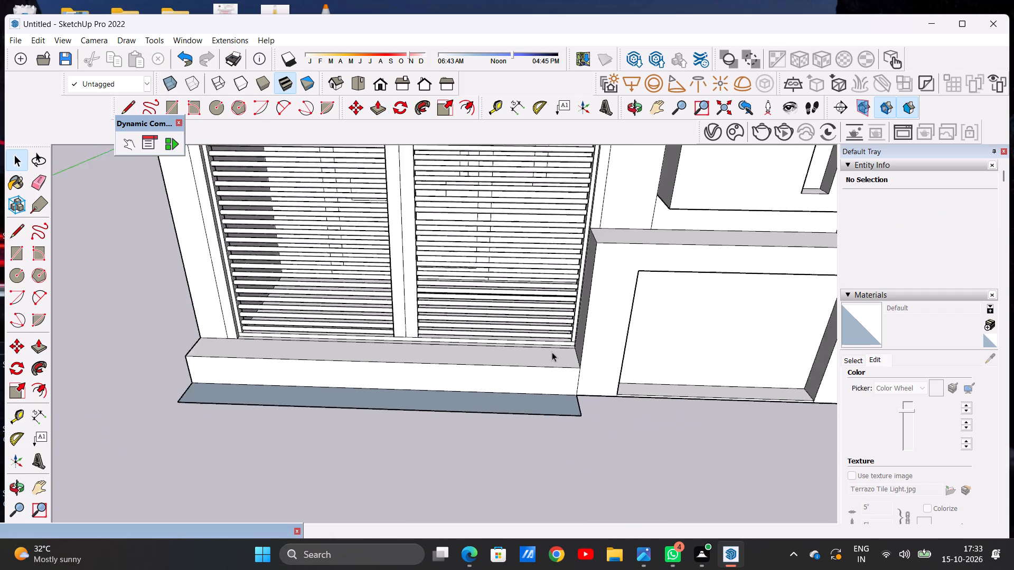
scroll(552, 352, "down", 2)
scroll(542, 391, "up", 6)
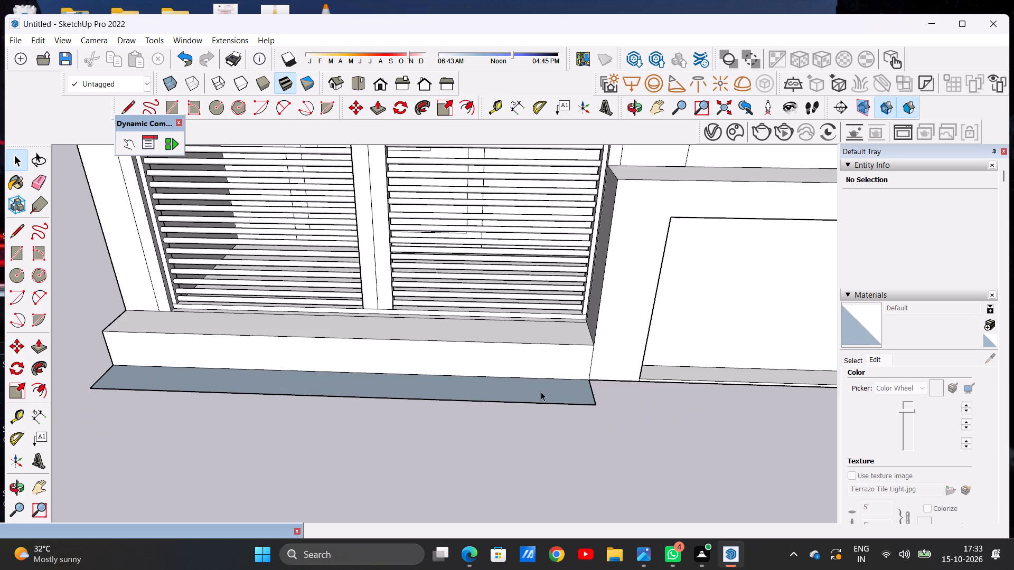
scroll(445, 380, "down", 7)
scroll(641, 387, "up", 3)
scroll(500, 382, "down", 2)
middle_click_drag(492, 402, 494, 422)
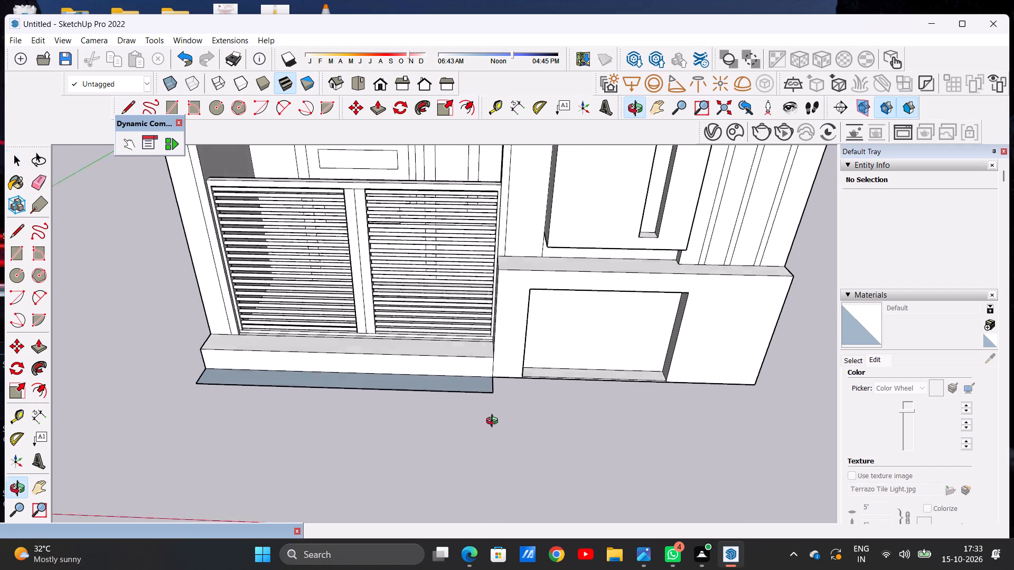
middle_click_drag(494, 422, 496, 460)
scroll(679, 439, "up", 4)
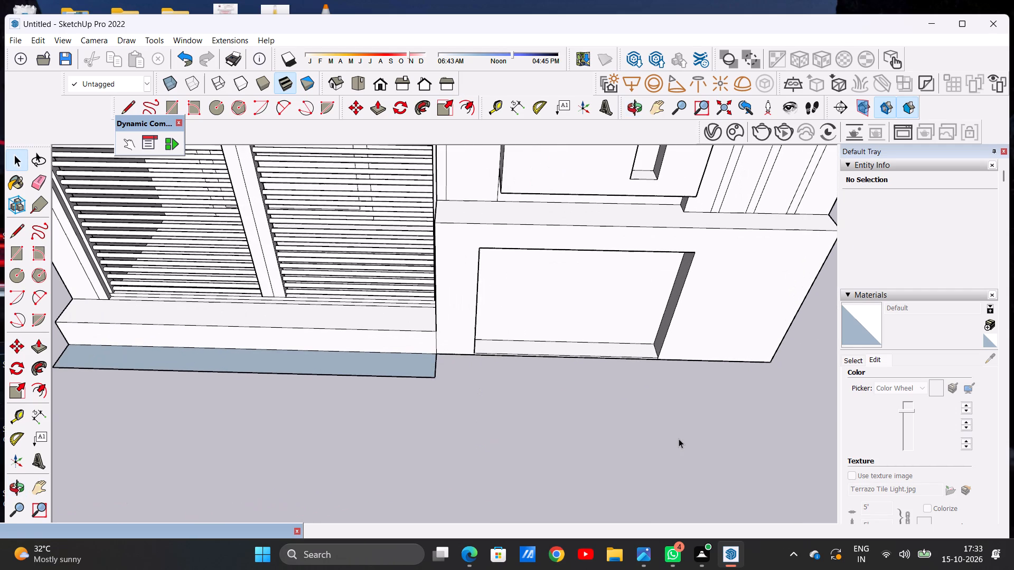
key("r")
key("space")
type("L")
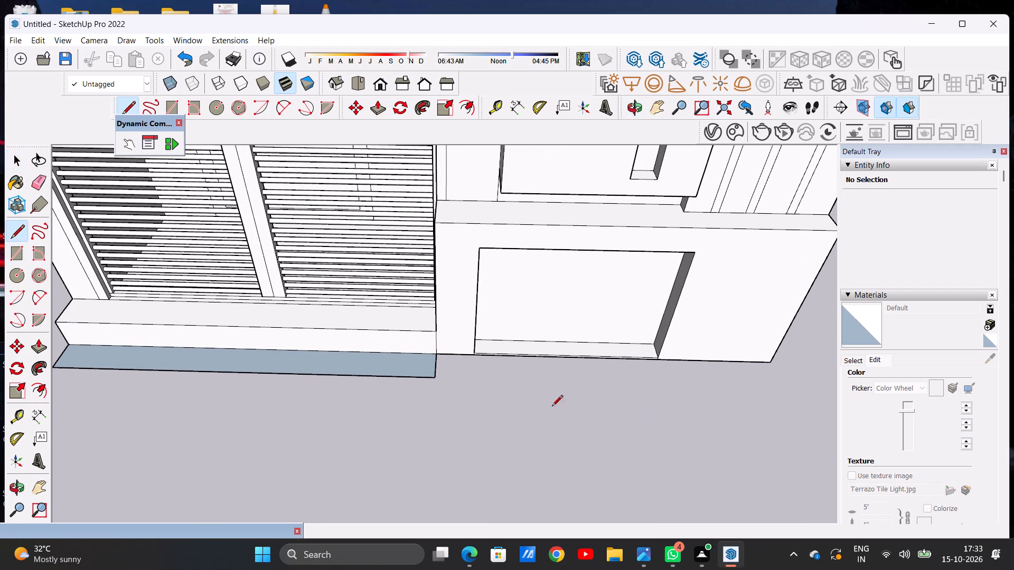
left_click(432, 379)
scroll(558, 386, "down", 2)
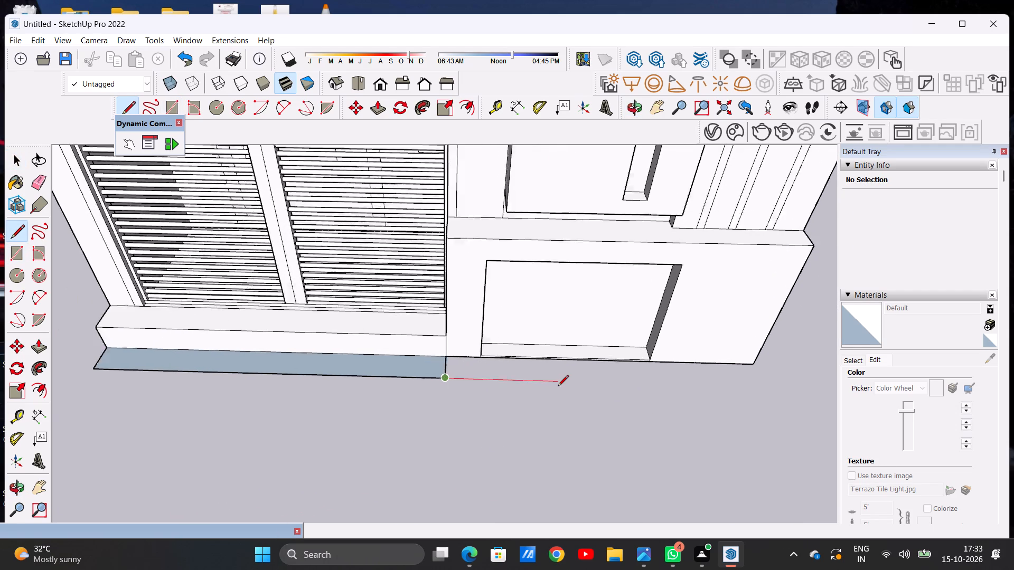
scroll(558, 387, "down", 5)
scroll(698, 386, "up", 1)
scroll(698, 386, "down", 1)
scroll(698, 386, "up", 7)
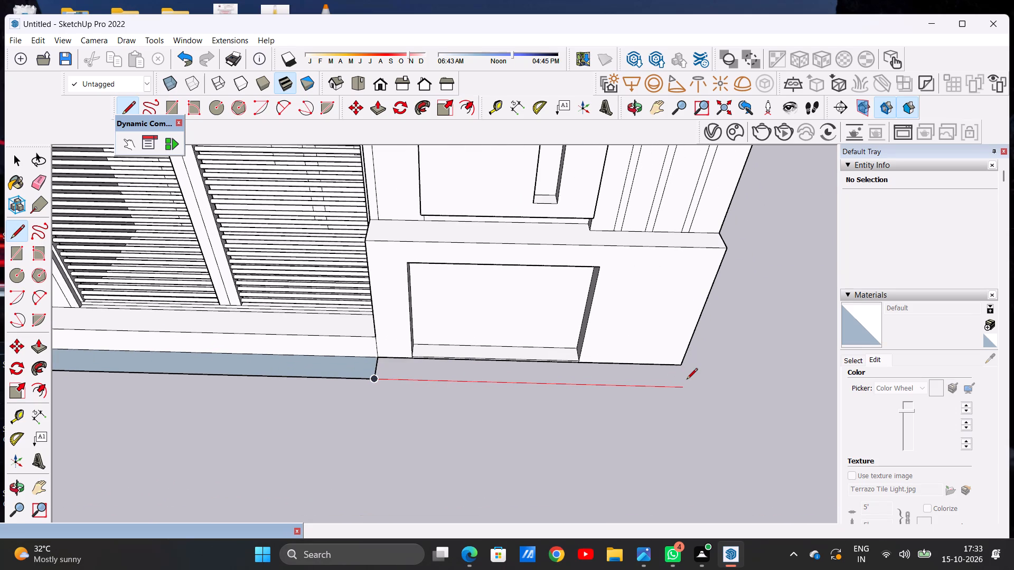
left_click(692, 382)
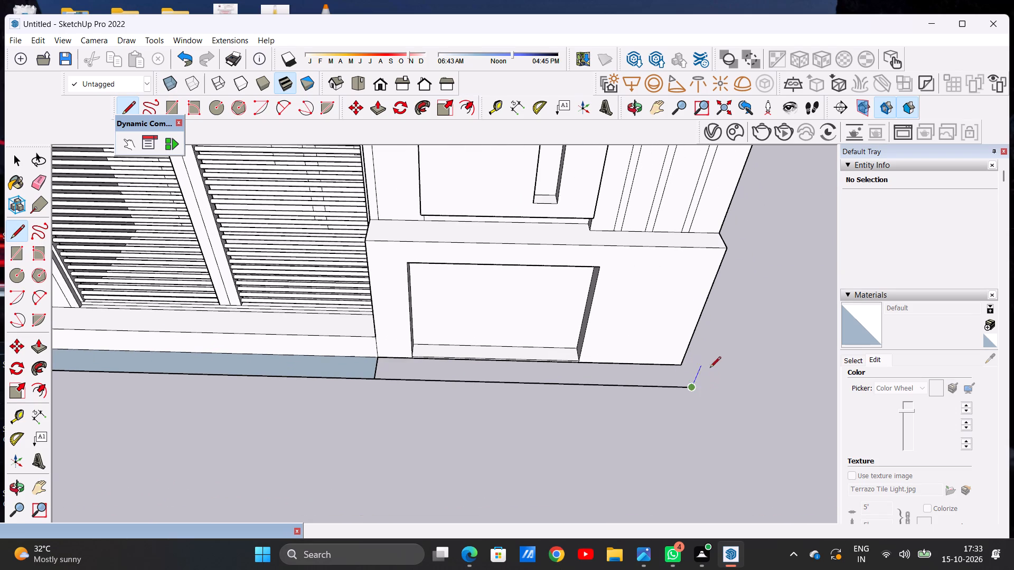
Draw a short closing line from the new edge's end to the plinth's far bottom corner, forming a ground face.
middle_click_drag(705, 369, 517, 341)
scroll(517, 339, "up", 1)
scroll(522, 326, "down", 10)
scroll(614, 425, "up", 11)
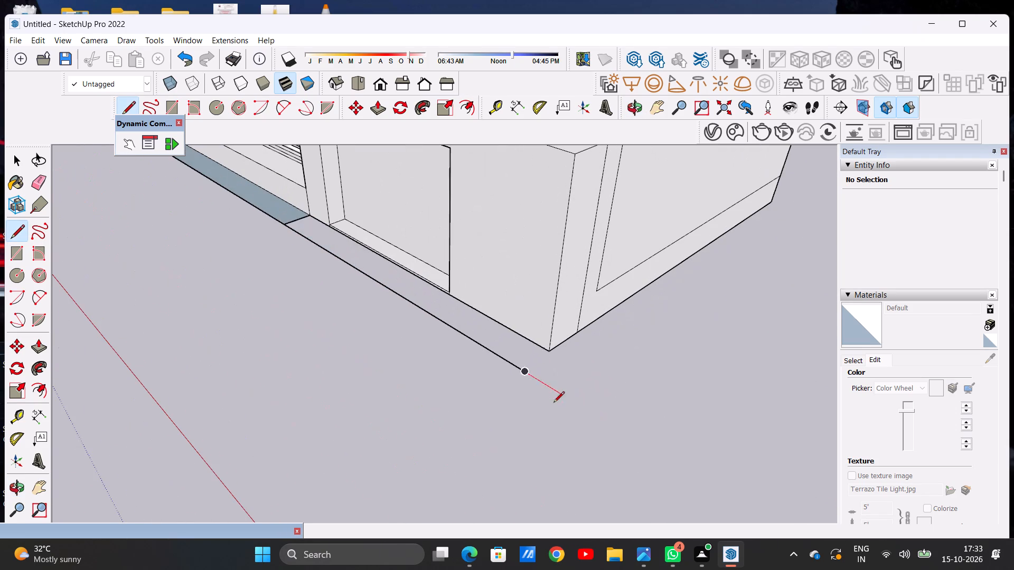
left_click(551, 353)
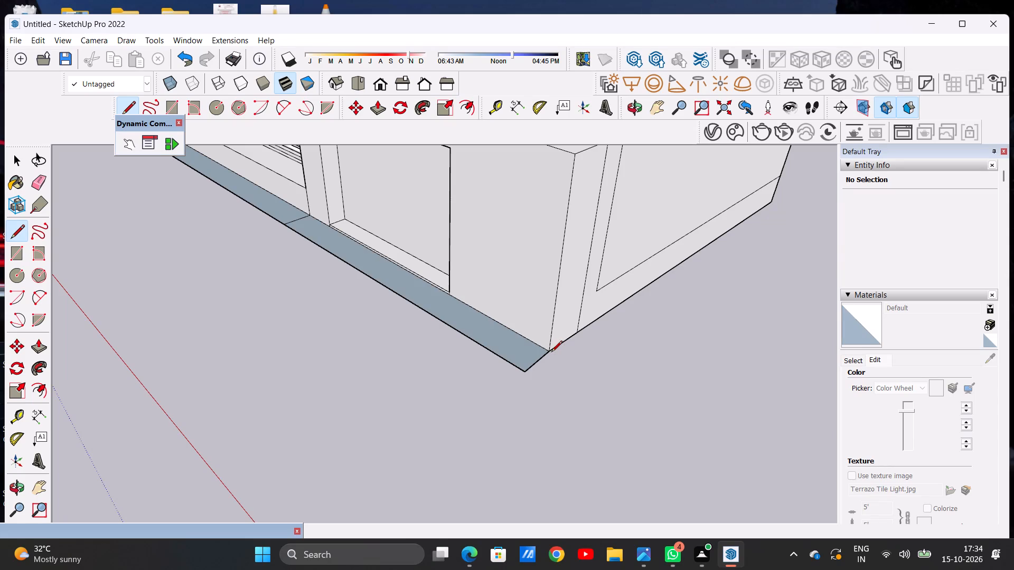
key("space")
Erase the short edge dividing the porch-side ground strip from the new strip in front of the plinth.
scroll(568, 425, "down", 10)
middle_click_drag(489, 400, 673, 389)
scroll(673, 389, "up", 1)
scroll(484, 321, "up", 4)
middle_click_drag(495, 318, 520, 406)
scroll(616, 381, "down", 9)
scroll(478, 326, "up", 4)
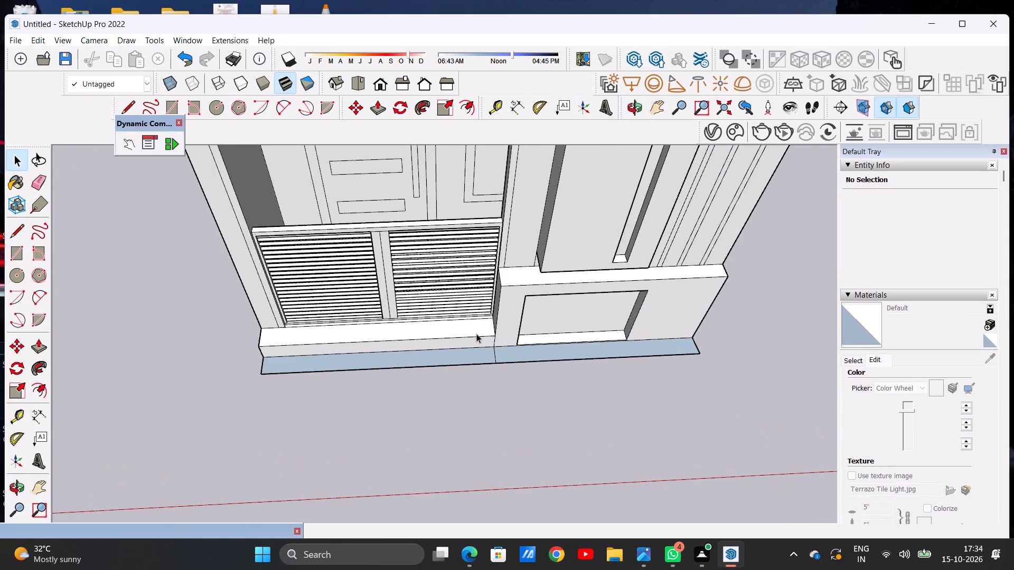
scroll(533, 347, "up", 1)
middle_click_drag(520, 347, 474, 353)
scroll(494, 361, "up", 7)
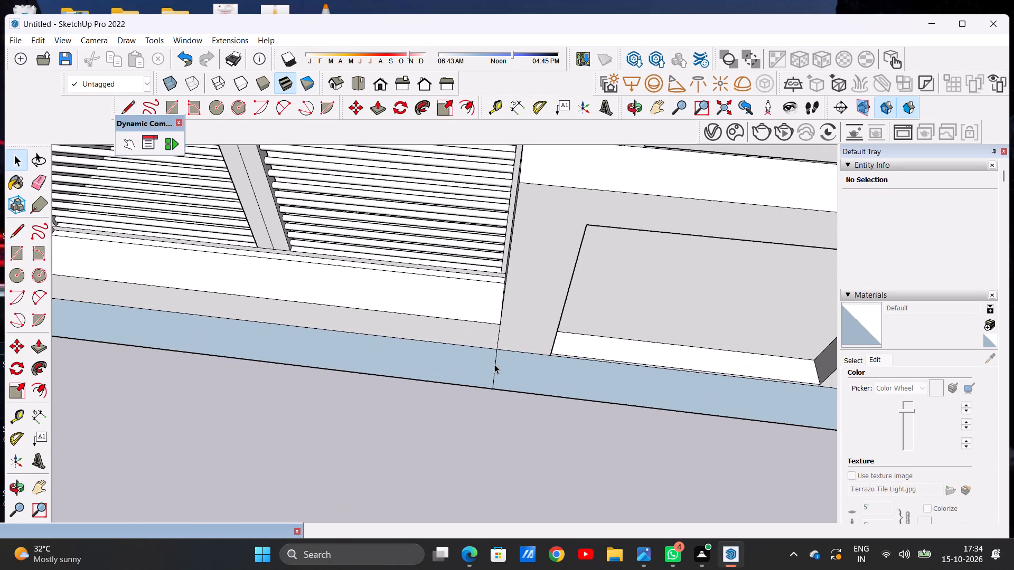
key("e")
left_click_drag(489, 364, 500, 368)
key("space")
Push/Pull the merged ground strip slightly upward to form a low step along the full front.
scroll(503, 405, "down", 9)
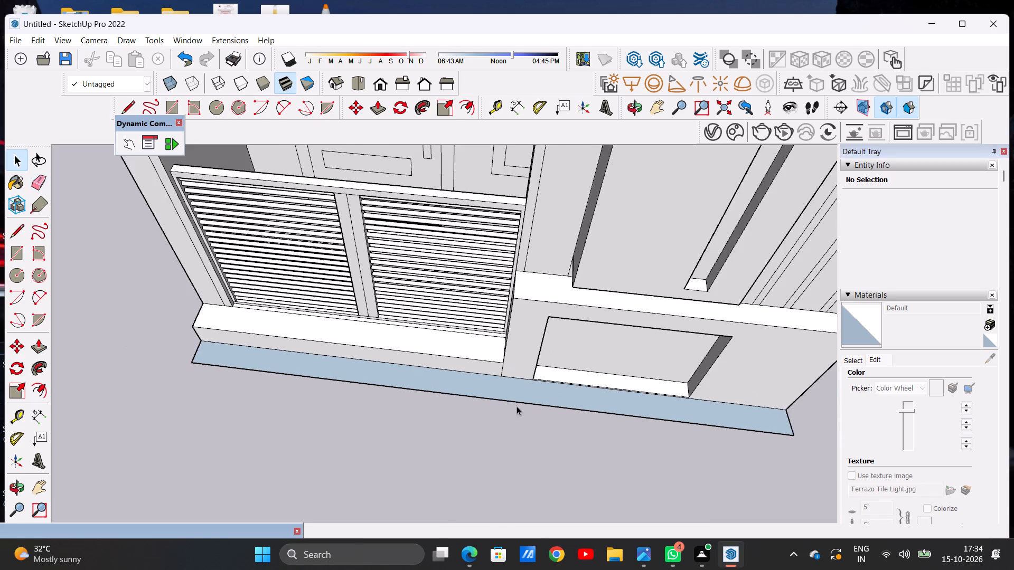
scroll(517, 406, "down", 3)
scroll(582, 403, "up", 1)
key("p")
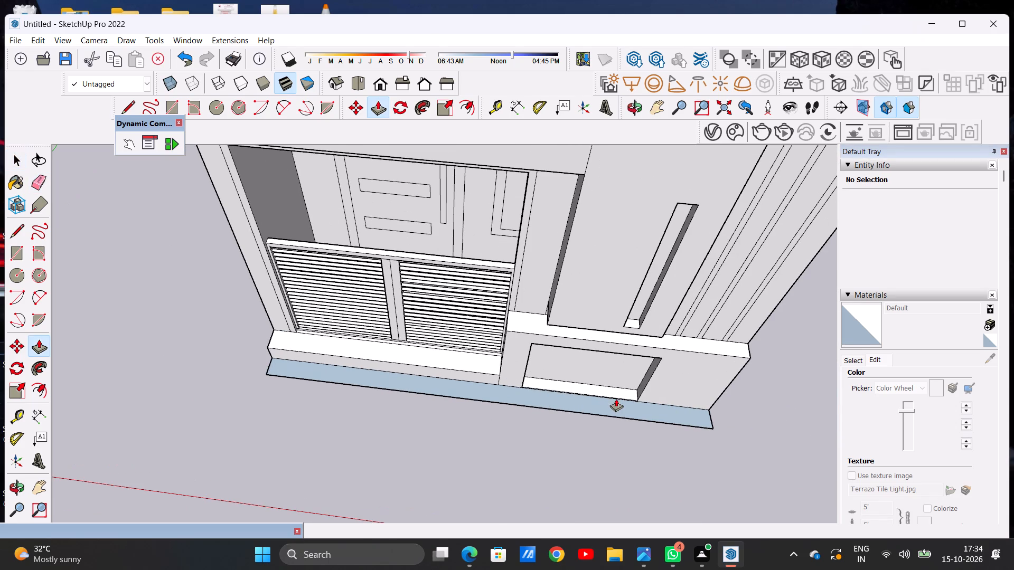
left_click(616, 404)
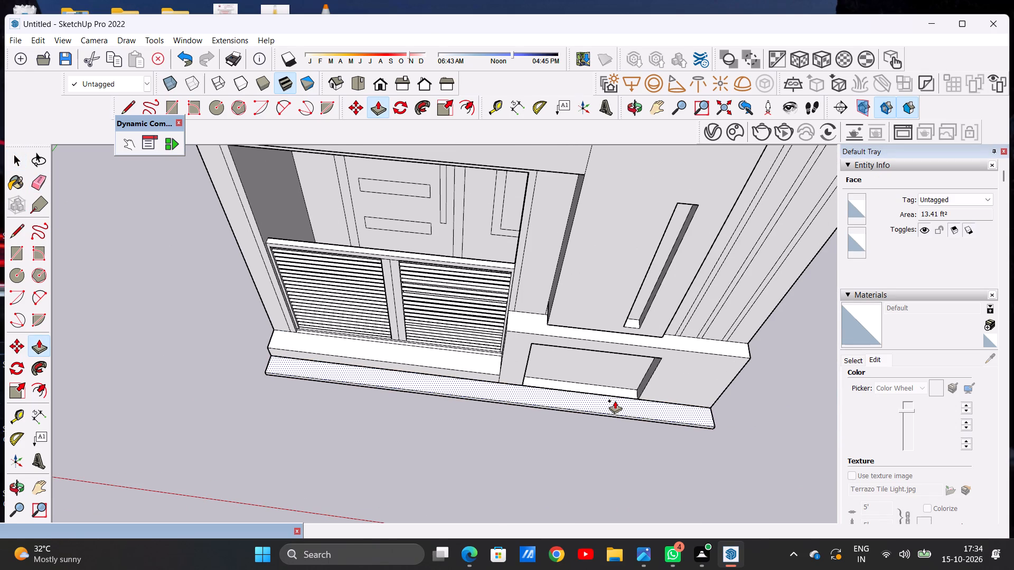
left_click(615, 401)
key("space")
Examine the low front step against the porch sill and plinth from several angles and distances.
scroll(542, 454, "down", 6)
middle_click_drag(518, 454, 566, 366)
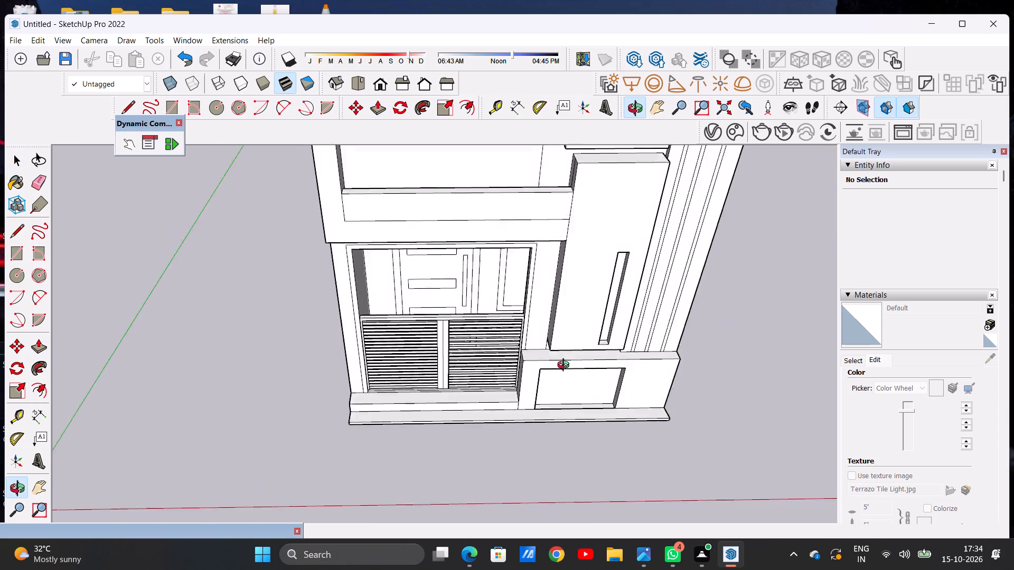
middle_click_drag(566, 366, 571, 330)
scroll(485, 399, "up", 3)
scroll(485, 401, "down", 1)
scroll(485, 404, "up", 3)
middle_click_drag(501, 431, 473, 399)
scroll(470, 402, "up", 1)
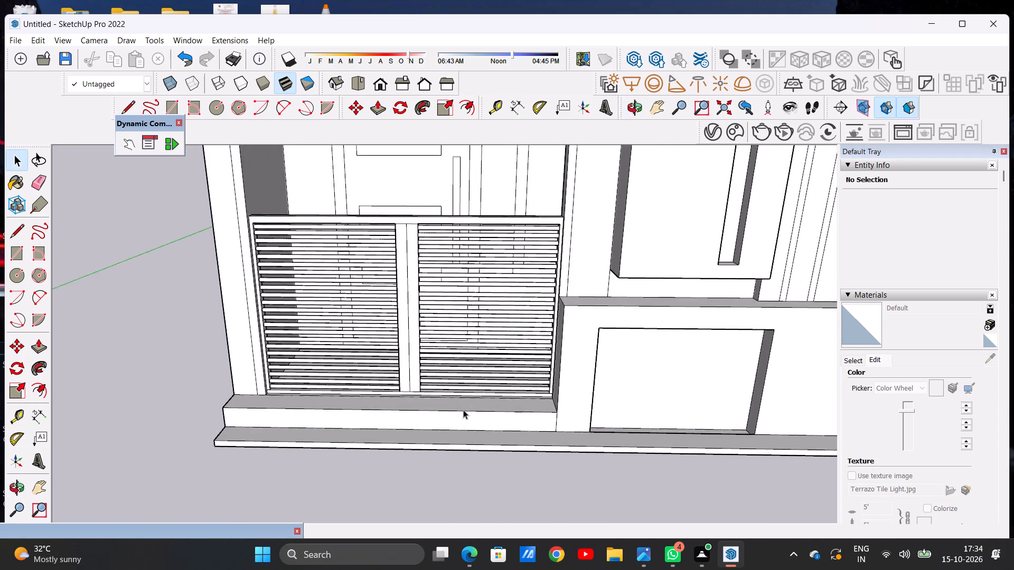
scroll(468, 431, "down", 14)
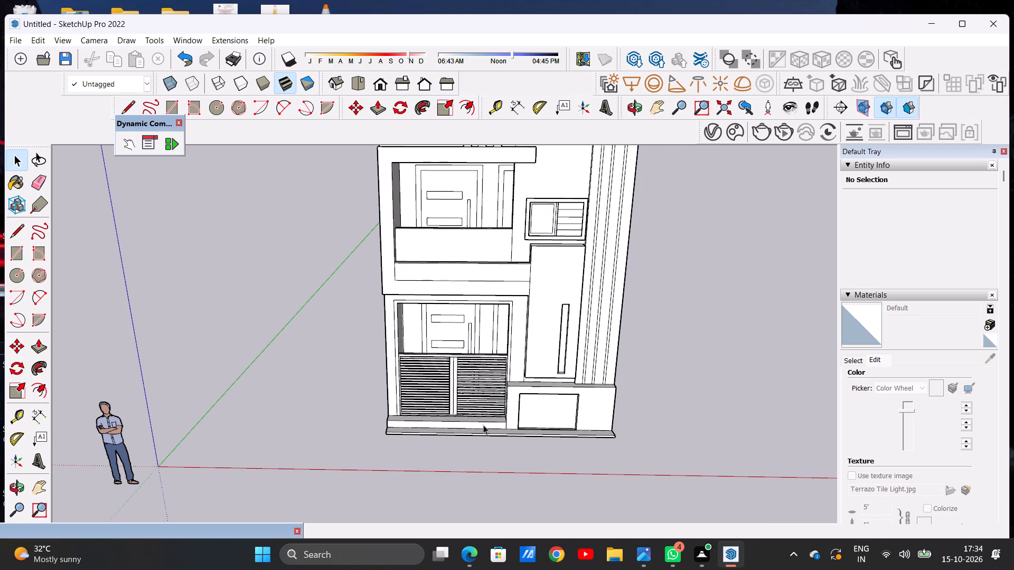
scroll(483, 425, "up", 13)
middle_click_drag(555, 466, 555, 522)
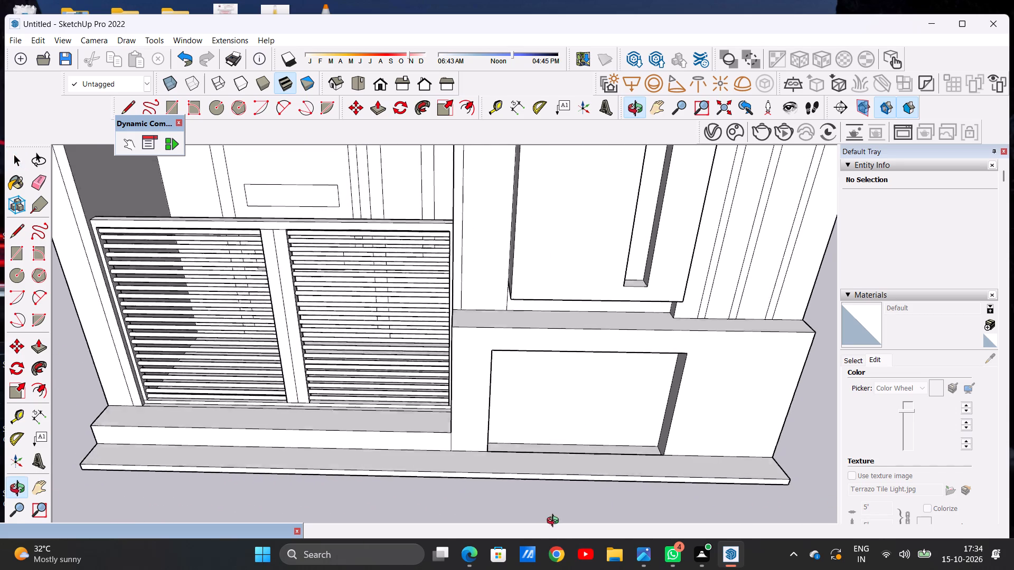
middle_click_drag(555, 522, 555, 536)
scroll(571, 471, "up", 5)
middle_click_drag(527, 435, 539, 497)
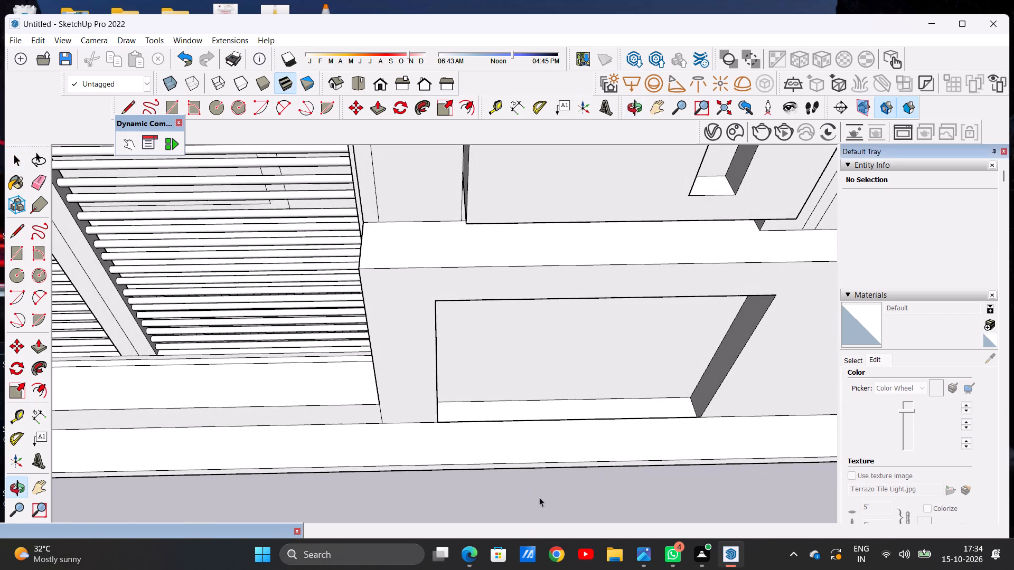
scroll(555, 481, "up", 1)
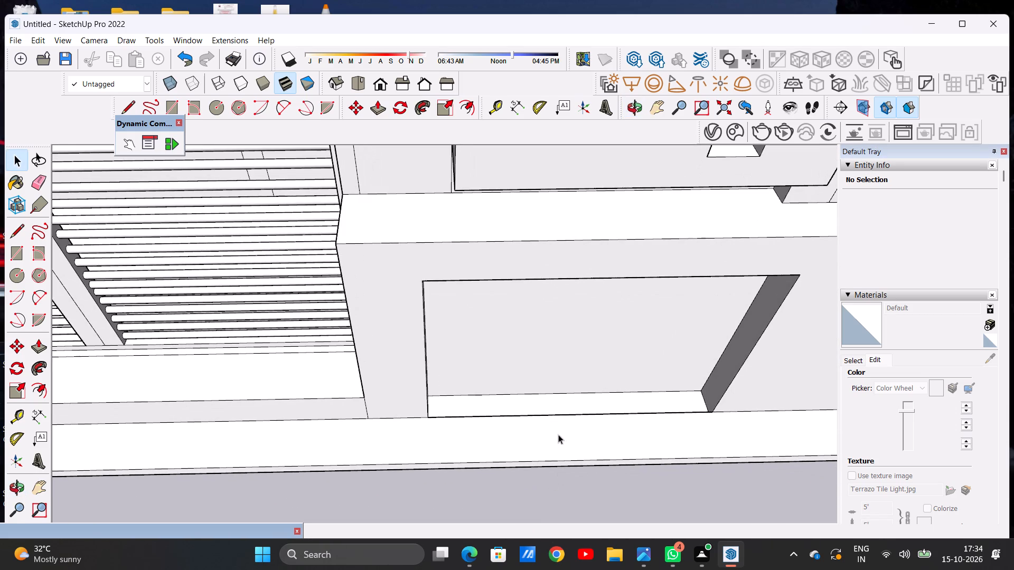
scroll(514, 454, "down", 8)
middle_click_drag(423, 469, 482, 463)
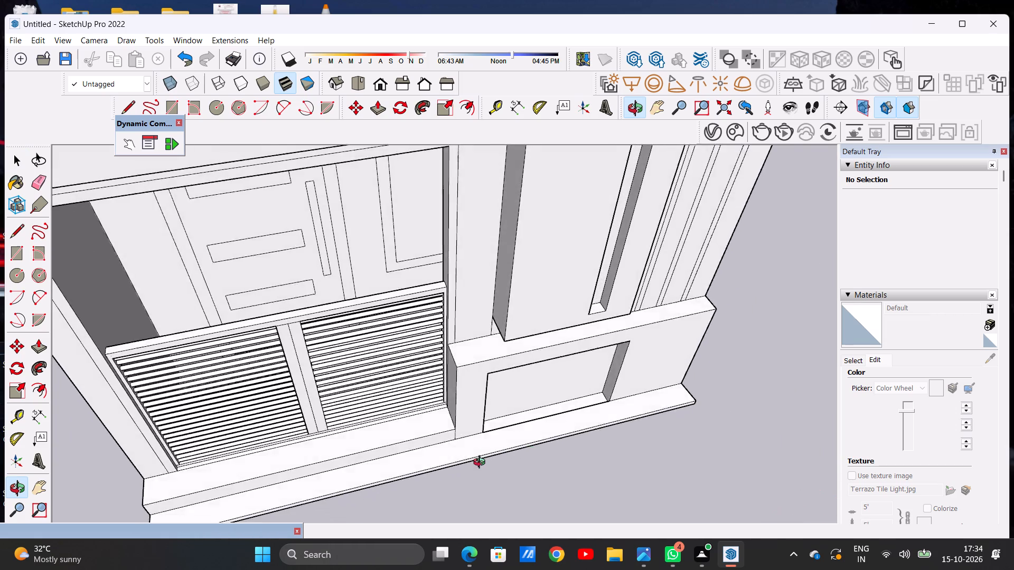
middle_click_drag(482, 463, 450, 479)
scroll(536, 414, "up", 5)
middle_click_drag(541, 414, 550, 402)
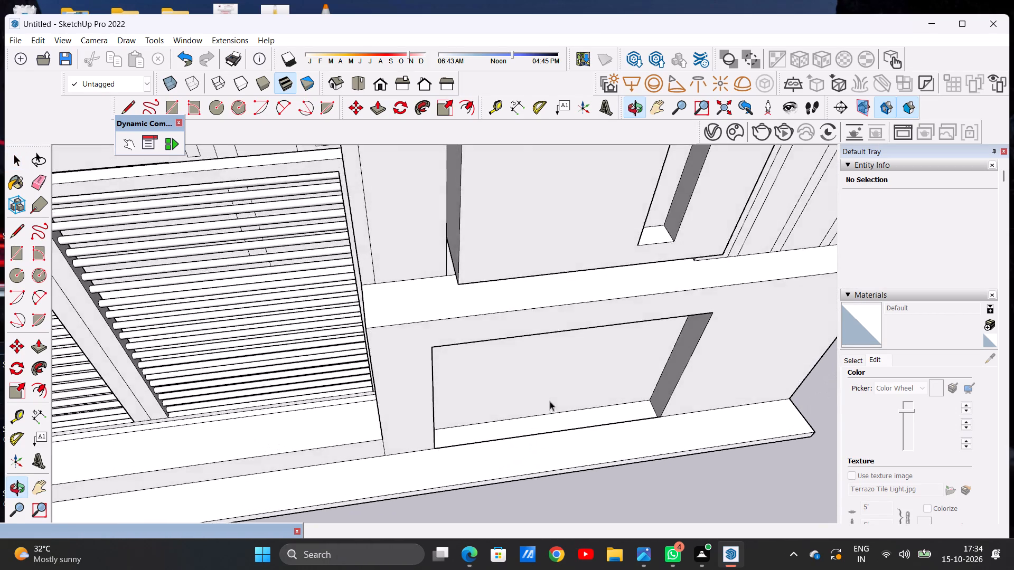
scroll(541, 431, "down", 13)
middle_click_drag(496, 462, 485, 389)
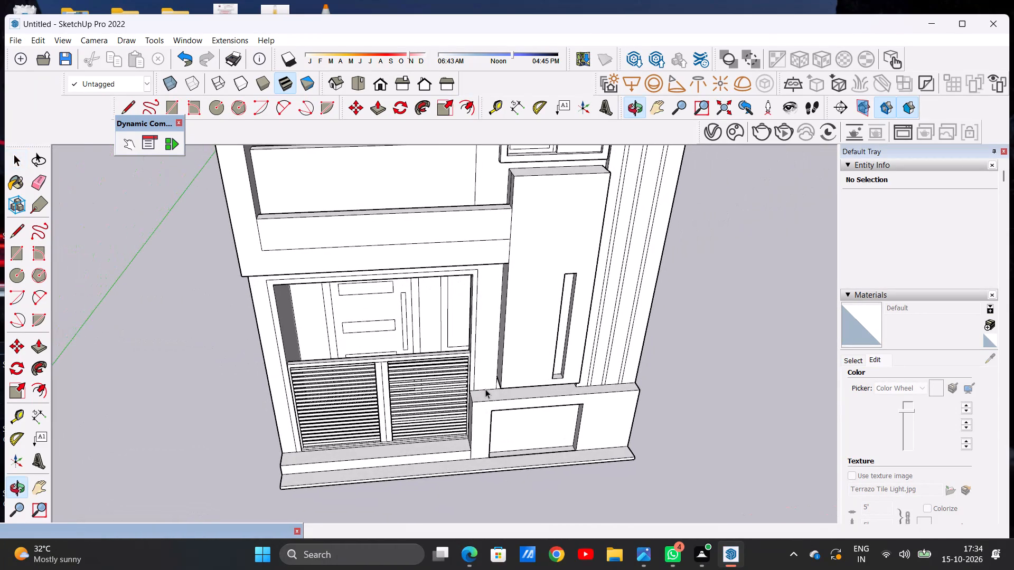
scroll(530, 456, "up", 3)
scroll(530, 456, "down", 1)
scroll(528, 449, "up", 1)
middle_click_drag(505, 486, 492, 389)
scroll(541, 414, "down", 7)
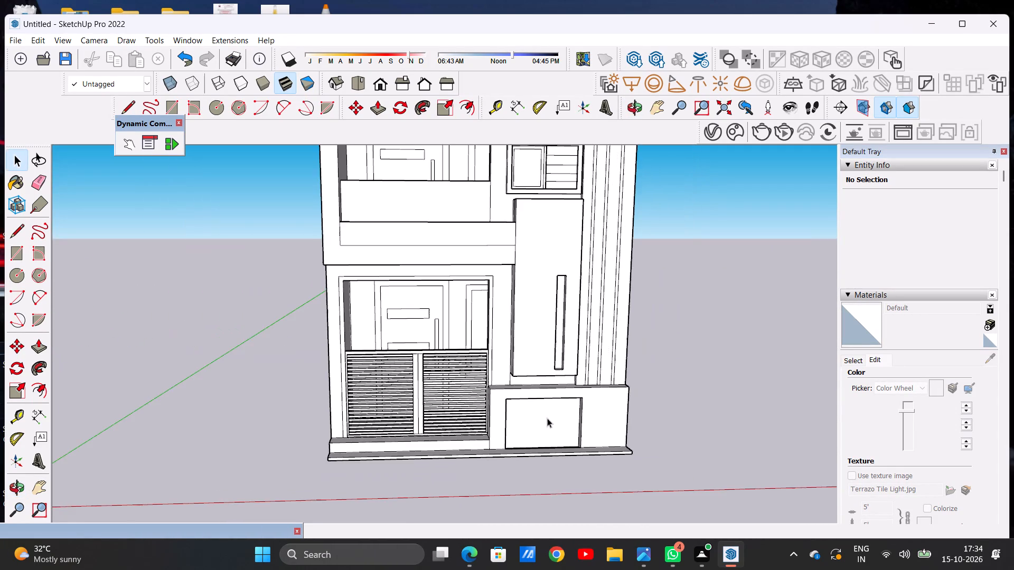
Push/Pull the top face of the low front step slightly higher.
middle_click_drag(475, 434, 466, 474)
scroll(487, 434, "up", 4)
scroll(487, 434, "down", 1)
scroll(487, 434, "up", 10)
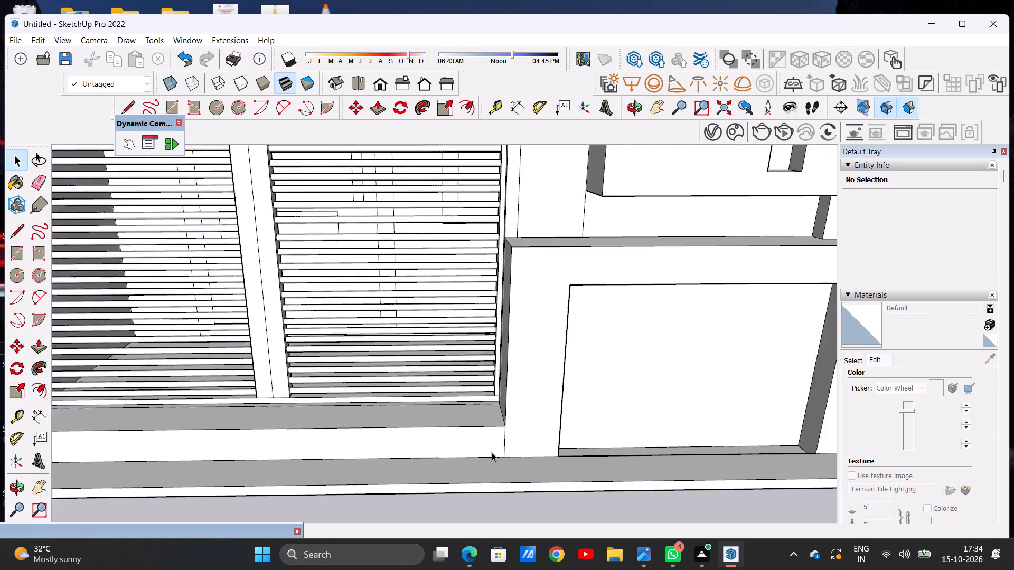
scroll(492, 452, "up", 1)
scroll(476, 457, "down", 6)
scroll(491, 467, "up", 3)
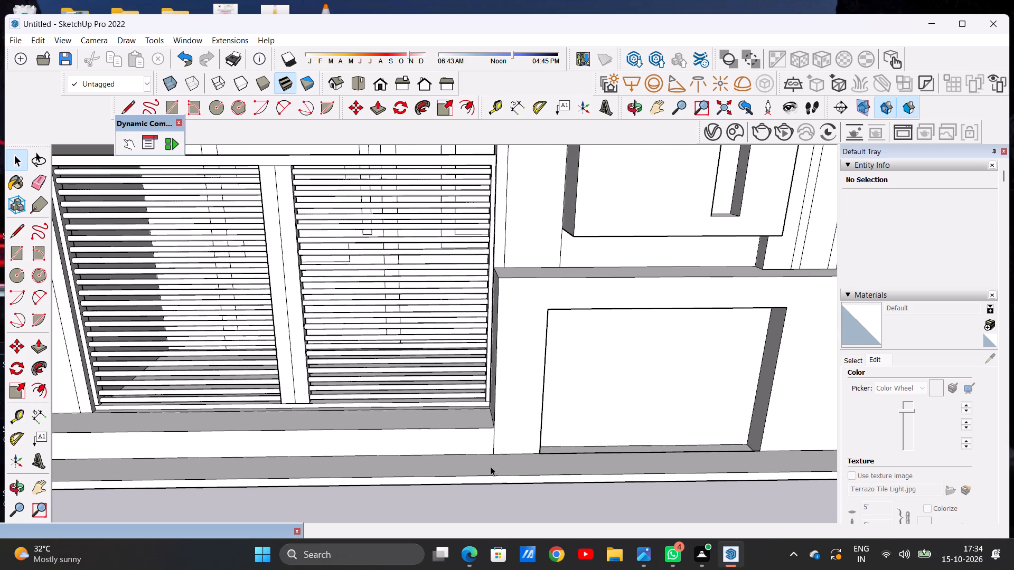
key("p")
left_click(491, 461)
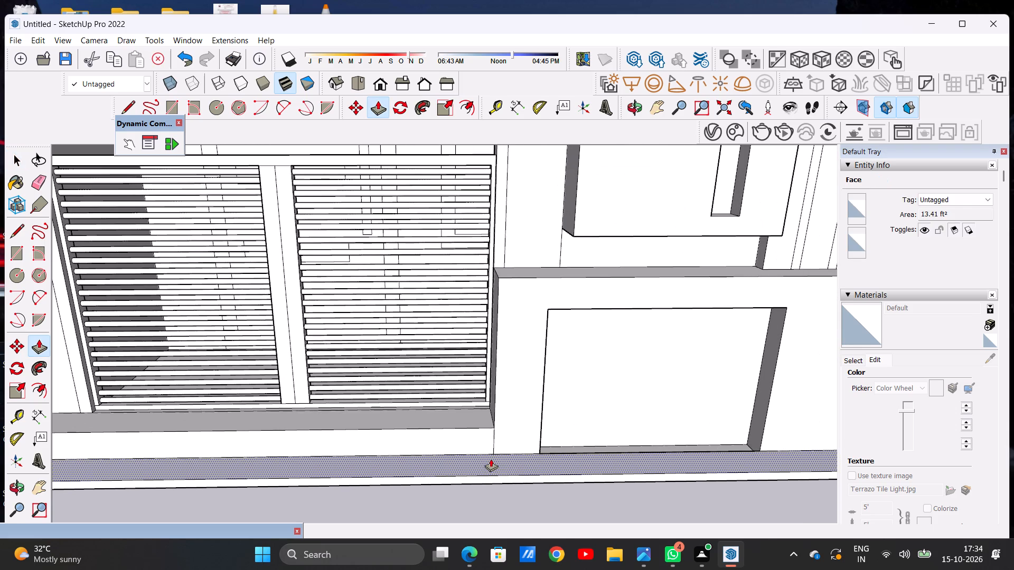
left_click(492, 456)
key("space")
Review the front step and the whole house from raised angles and in the standard Front view.
scroll(506, 502, "down", 9)
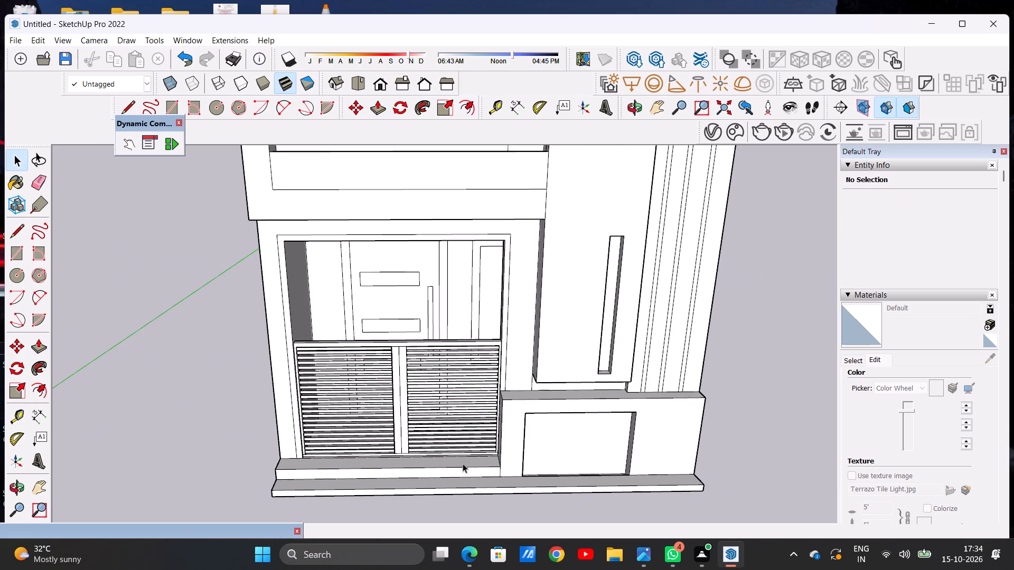
middle_click_drag(536, 480, 516, 431)
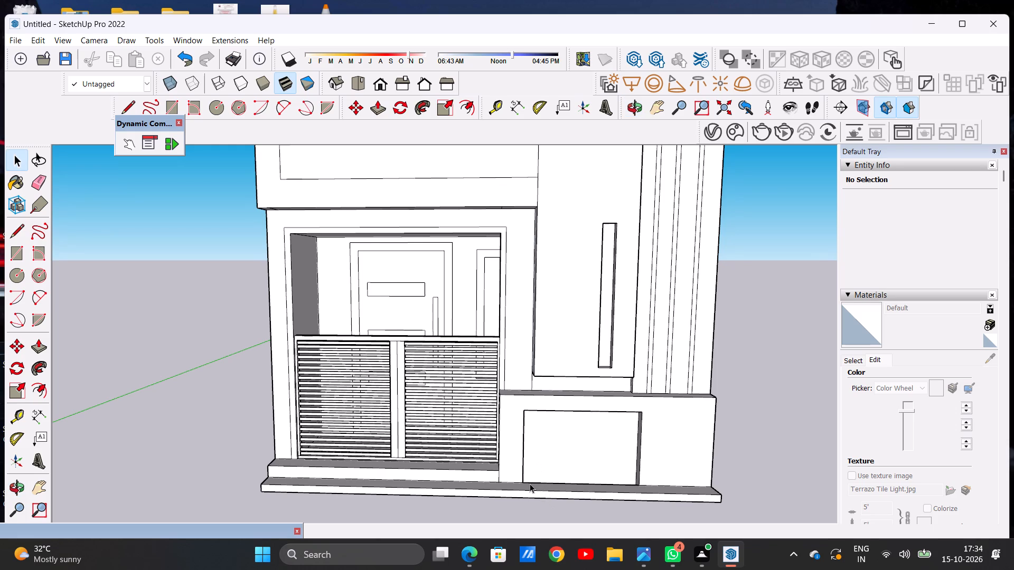
scroll(518, 468, "down", 8)
middle_click_drag(499, 432, 502, 493)
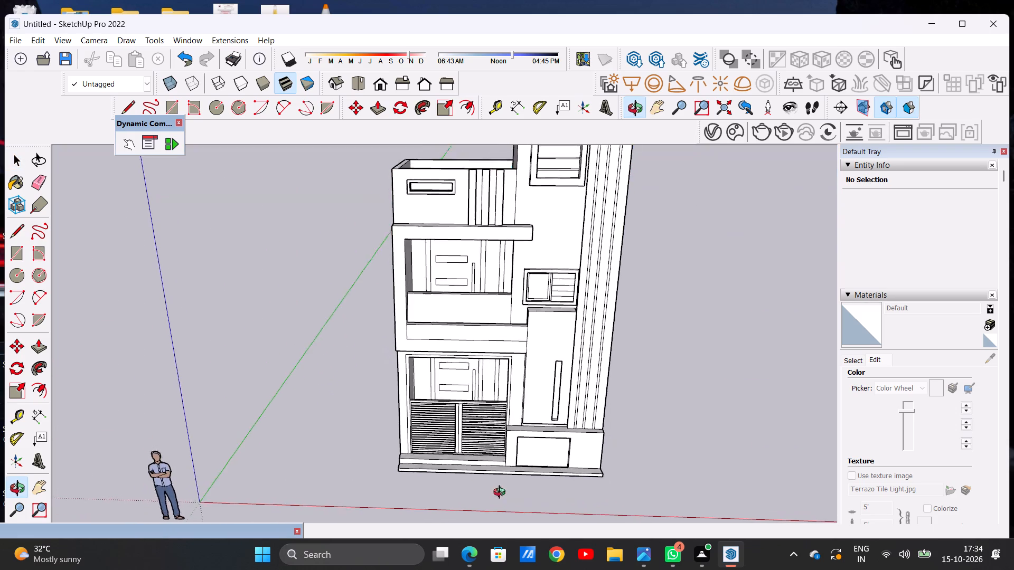
middle_click_drag(502, 493, 502, 517)
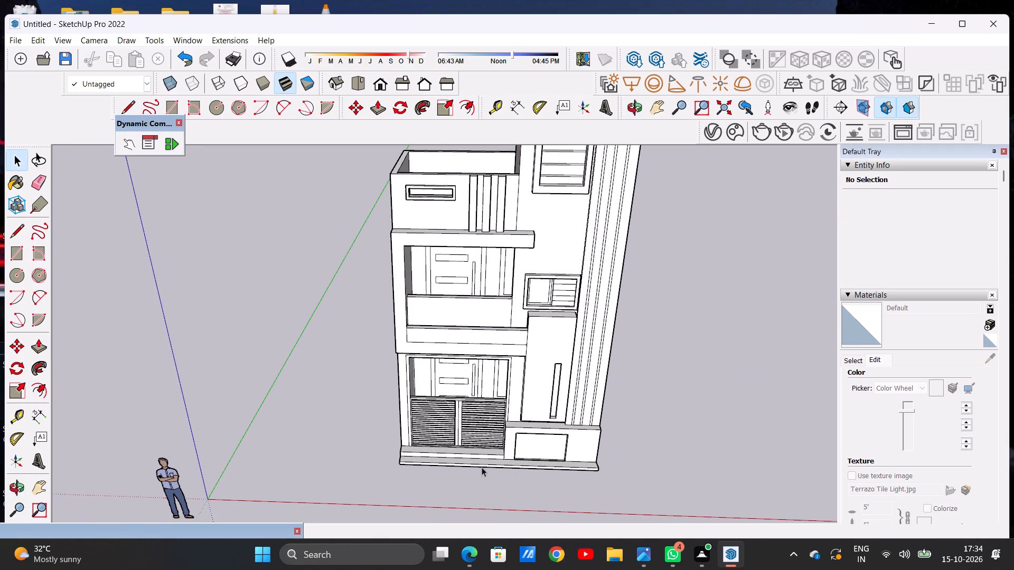
scroll(477, 473, "down", 6)
scroll(533, 465, "up", 8)
scroll(517, 423, "down", 6)
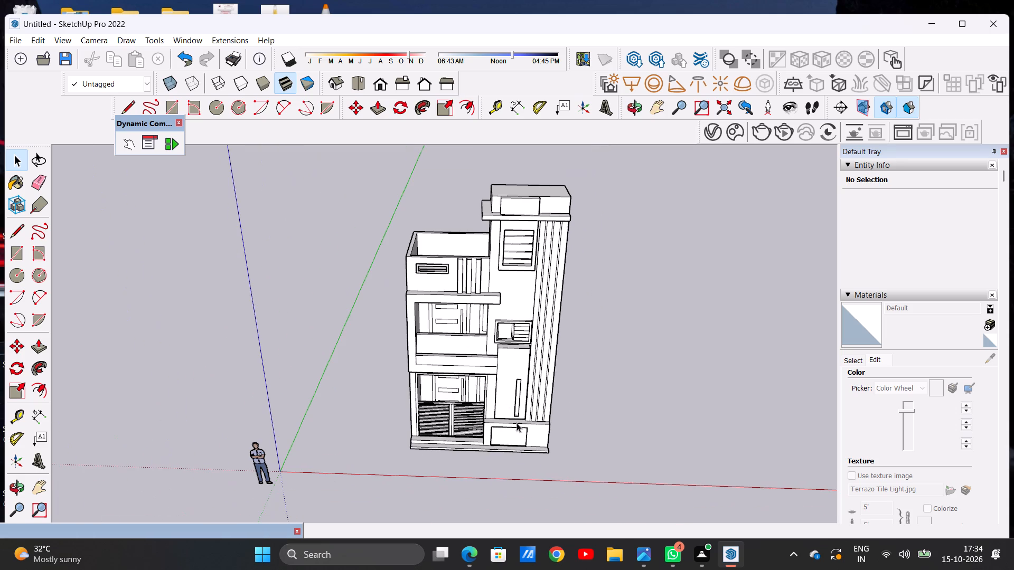
scroll(517, 423, "down", 2)
left_click(382, 82)
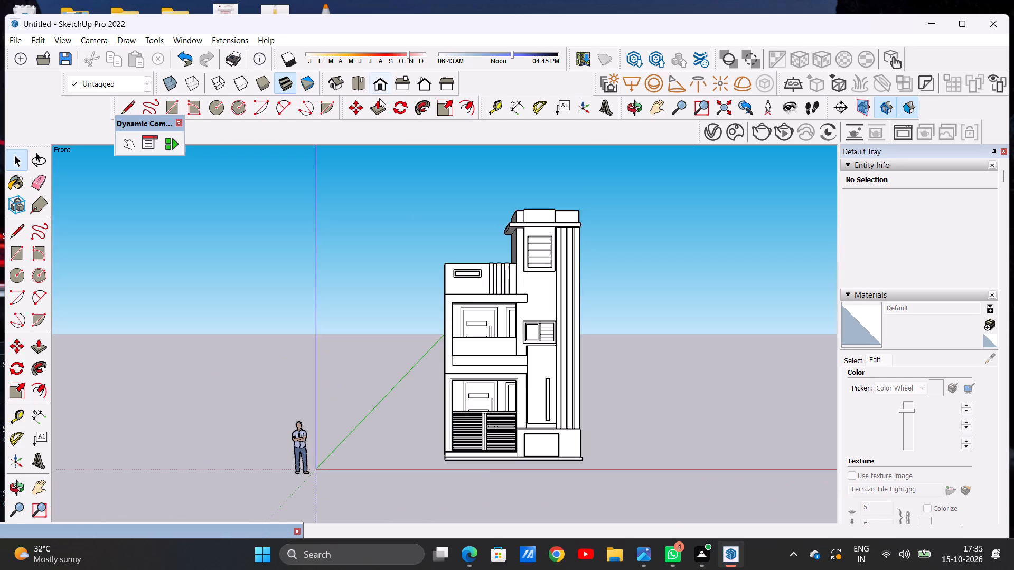
scroll(611, 366, "up", 8)
middle_click_drag(477, 284, 474, 421)
scroll(482, 373, "down", 6)
scroll(519, 422, "up", 6)
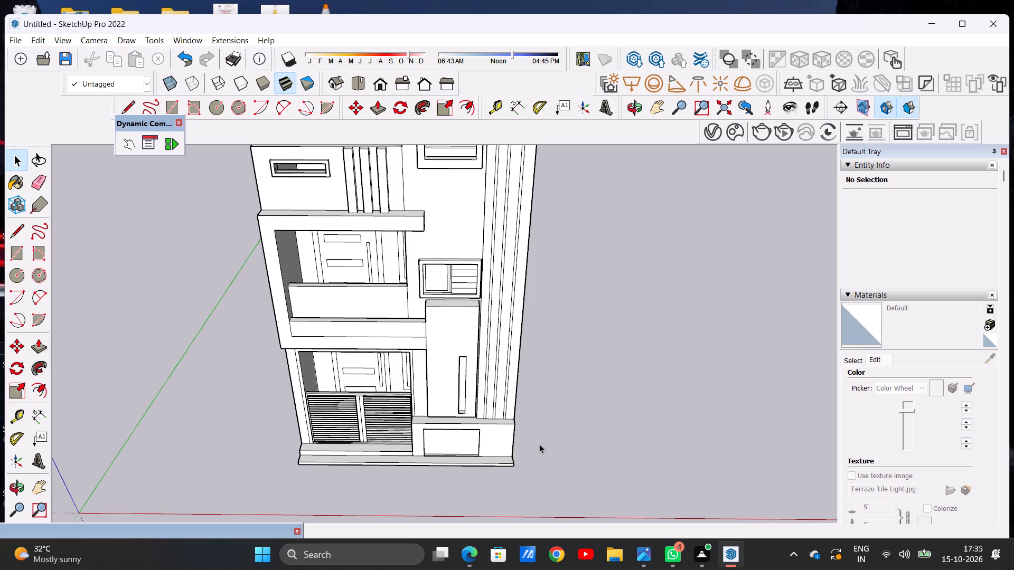
Examine where the plinth and low front step meet the side wall at the house corner.
scroll(539, 444, "down", 4)
scroll(555, 441, "up", 6)
middle_click_drag(566, 428, 496, 387)
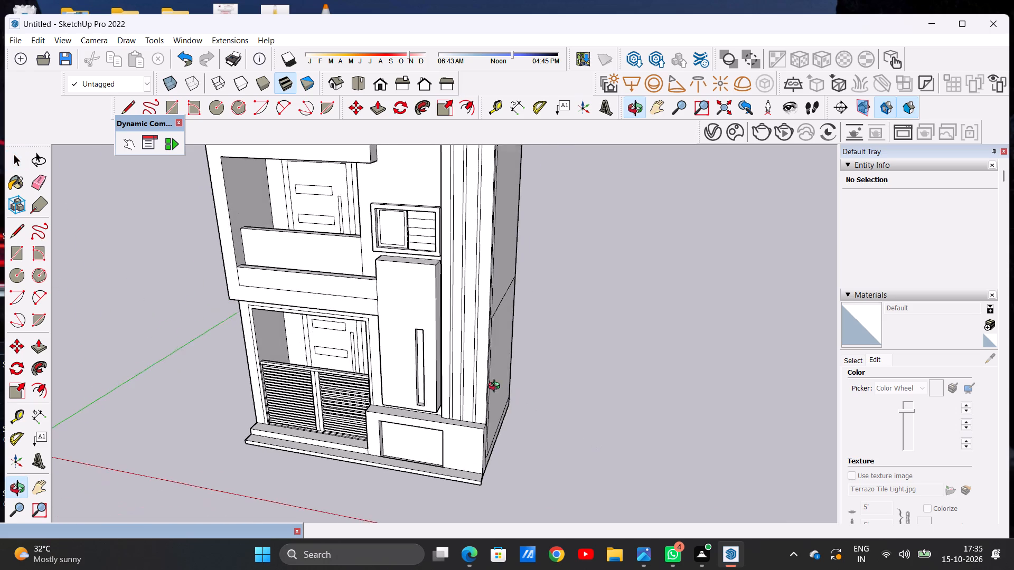
middle_click_drag(496, 387, 490, 383)
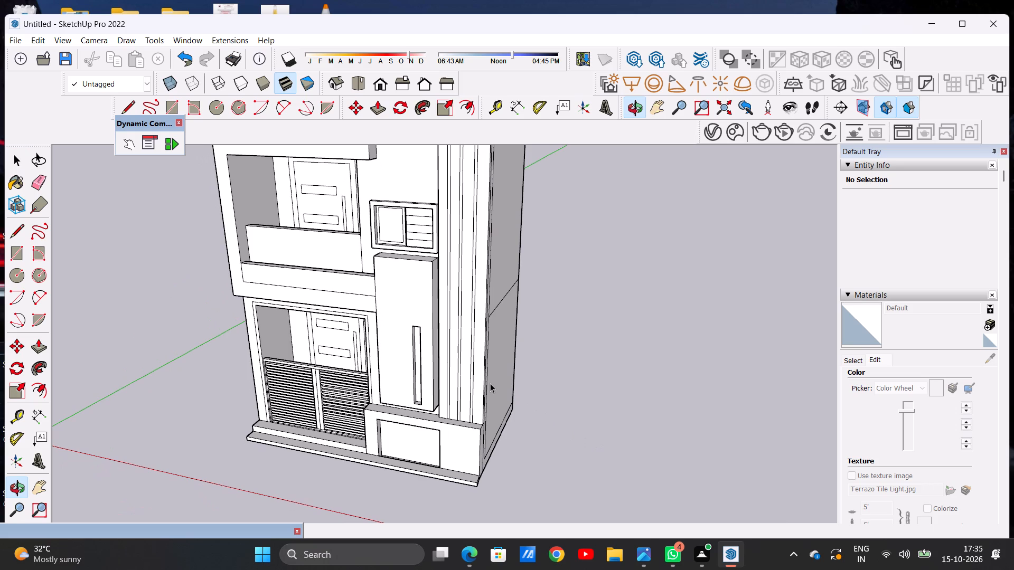
scroll(487, 434, "up", 4)
middle_click_drag(482, 434, 463, 403)
scroll(468, 444, "up", 1)
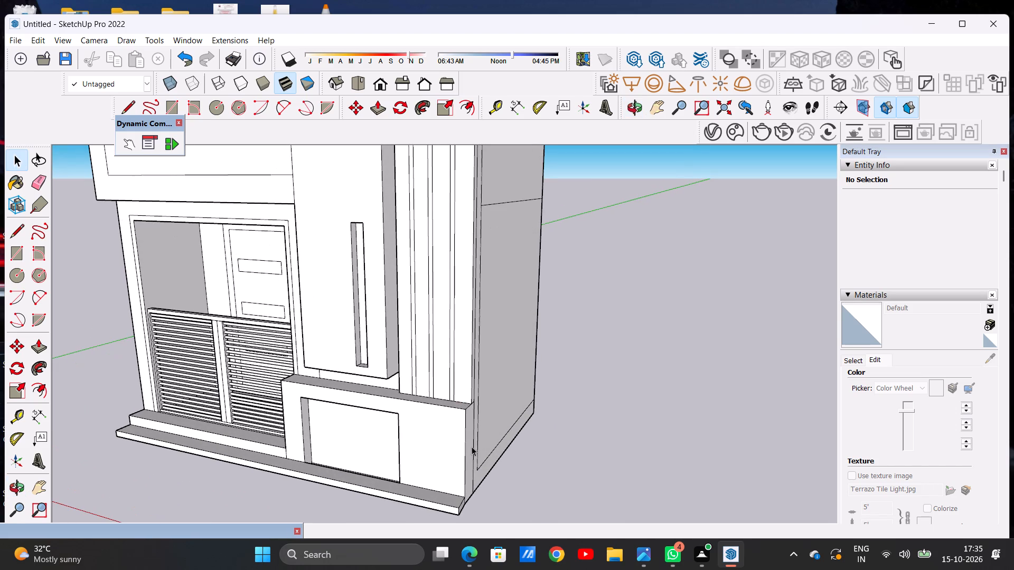
scroll(479, 411, "down", 5)
middle_click_drag(511, 453, 467, 485)
scroll(457, 451, "up", 6)
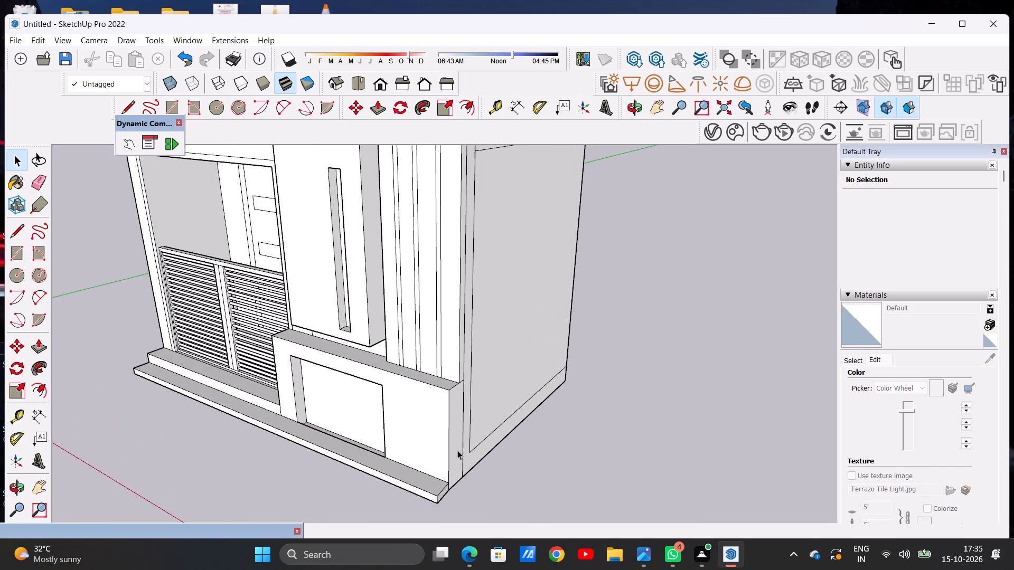
scroll(470, 441, "up", 1)
middle_click_drag(470, 441, 418, 459)
scroll(408, 434, "up", 2)
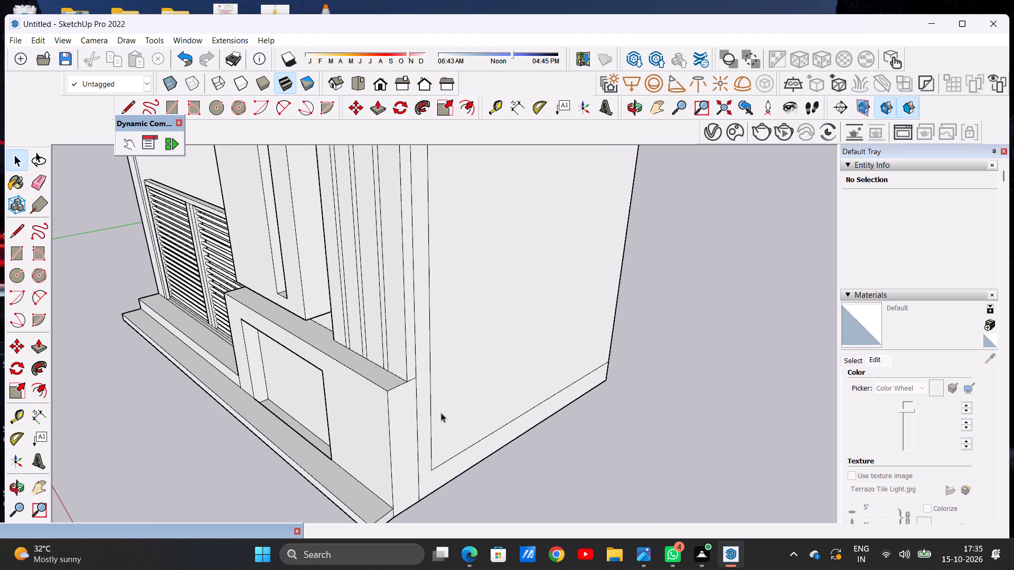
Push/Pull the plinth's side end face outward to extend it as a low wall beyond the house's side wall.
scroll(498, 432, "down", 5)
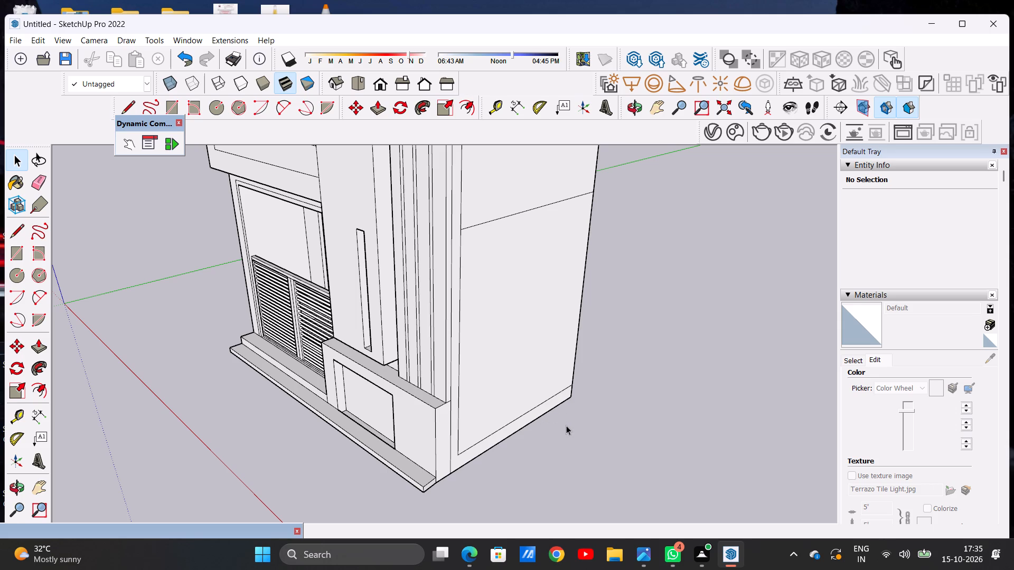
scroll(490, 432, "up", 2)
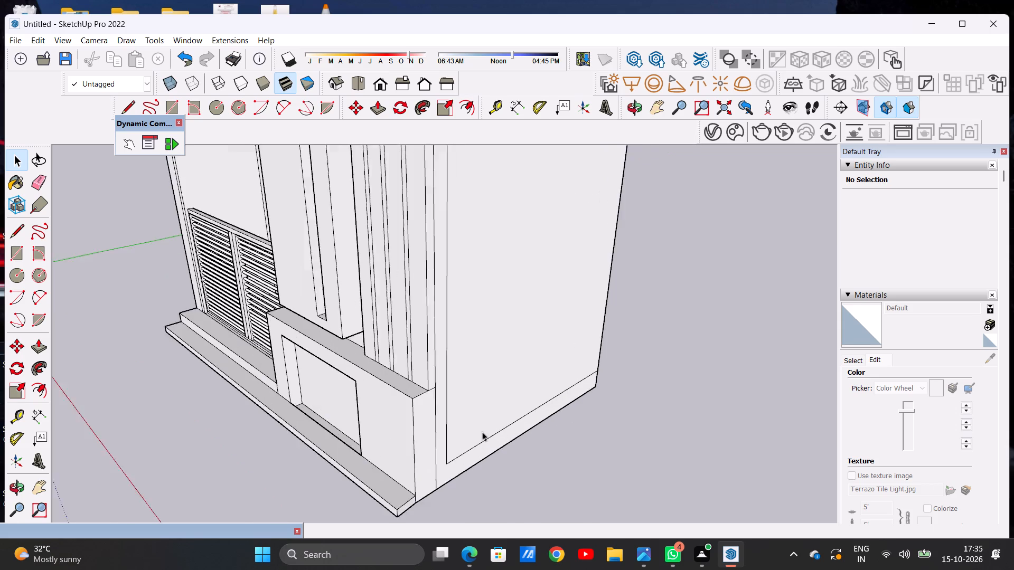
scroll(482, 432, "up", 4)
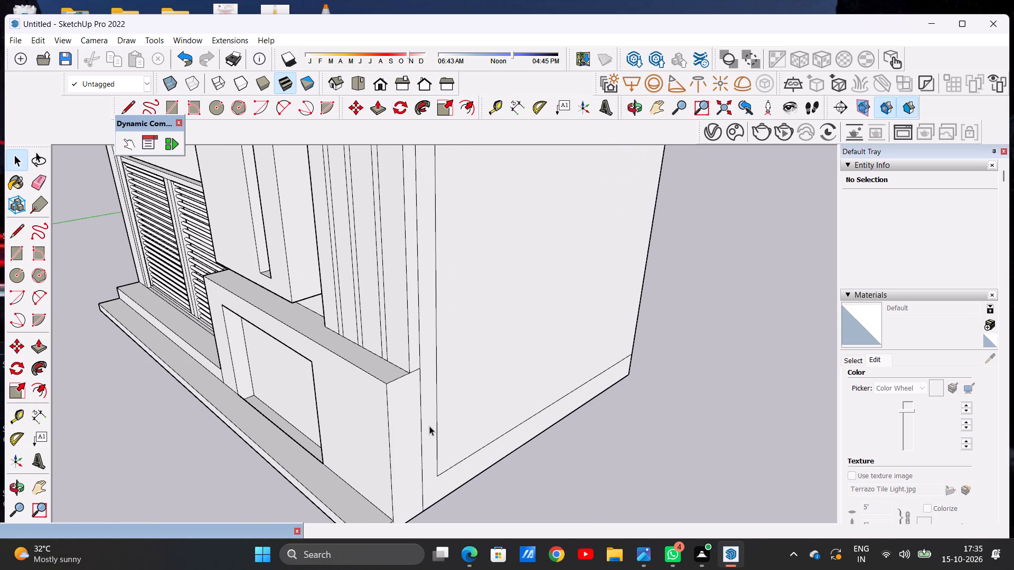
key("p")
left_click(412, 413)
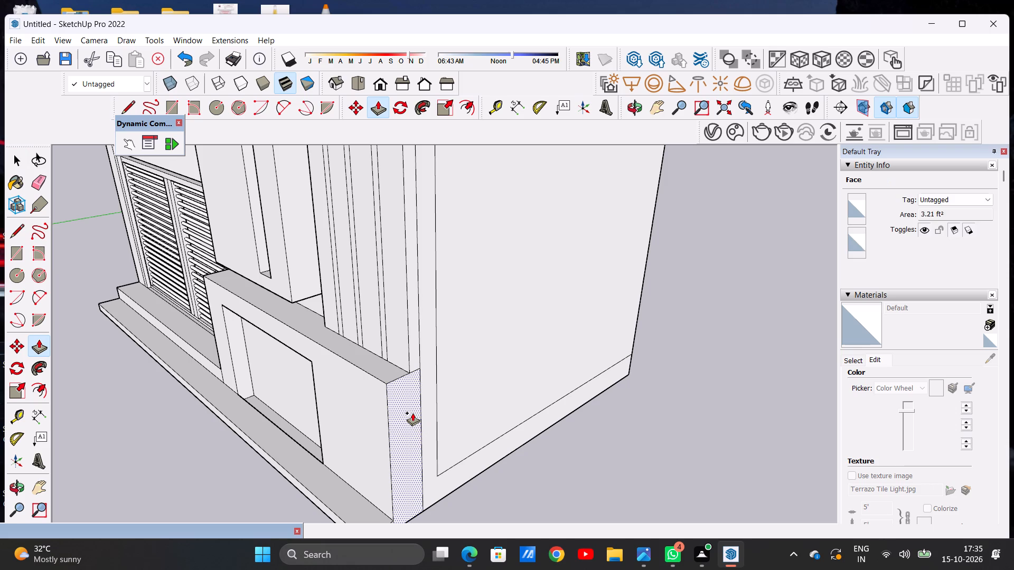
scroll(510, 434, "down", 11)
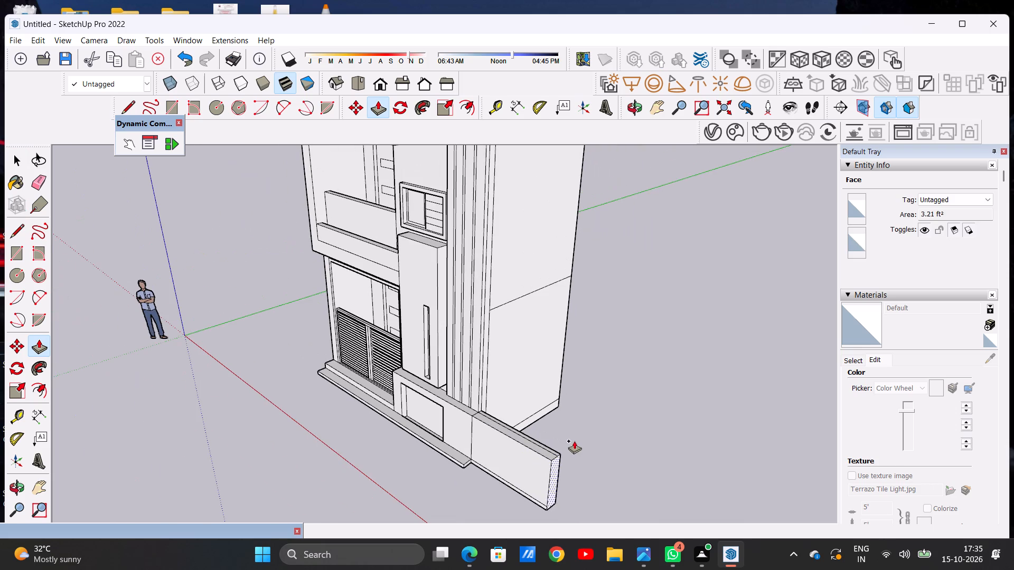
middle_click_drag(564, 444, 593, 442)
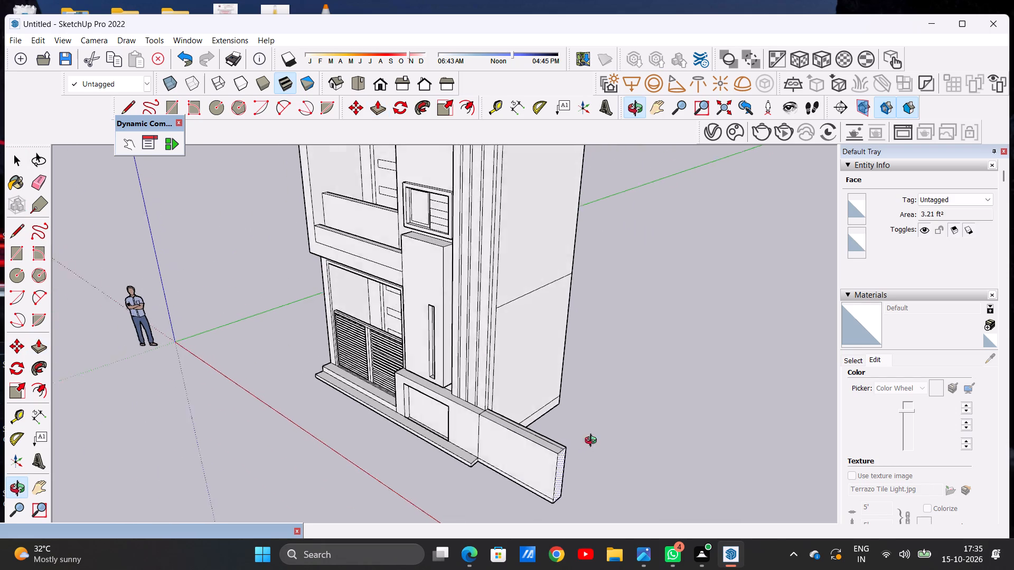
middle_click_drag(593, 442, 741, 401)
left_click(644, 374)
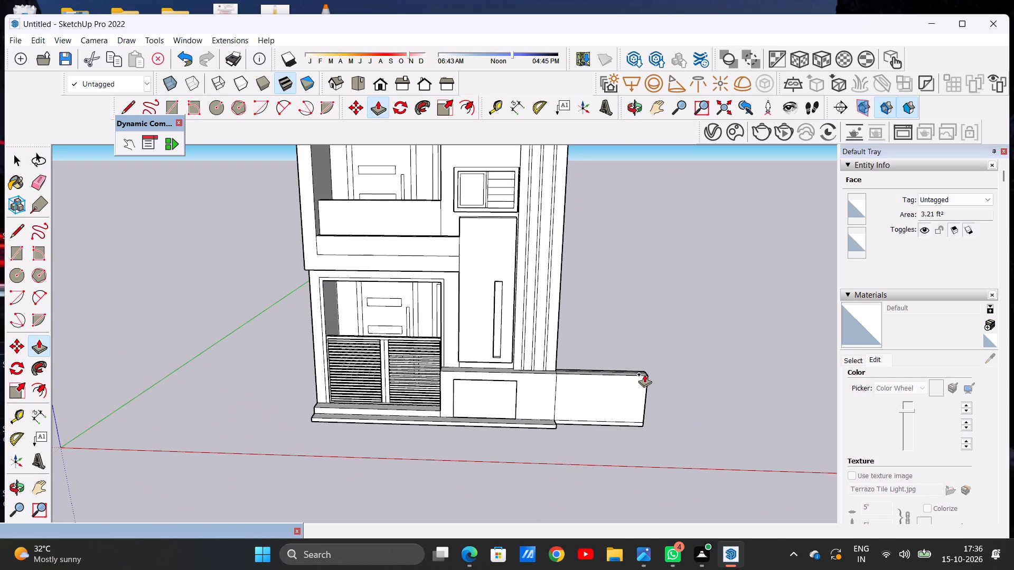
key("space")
Examine the extended low wall against the facade from ground level and slightly raised front angles.
scroll(624, 390, "down", 6)
middle_click_drag(615, 409, 612, 311)
scroll(624, 359, "up", 4)
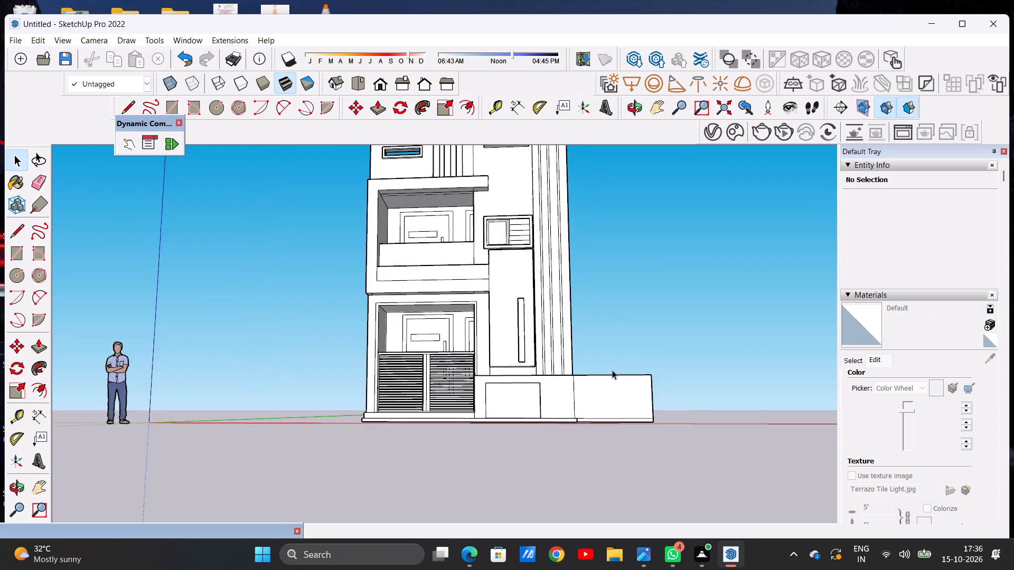
scroll(612, 370, "up", 4)
middle_click_drag(606, 402, 609, 462)
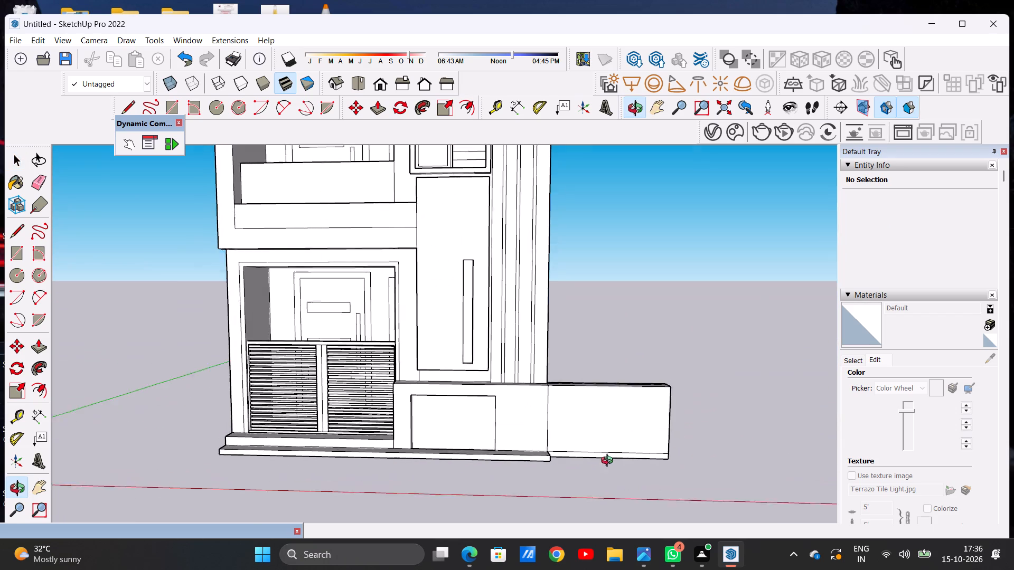
middle_click_drag(609, 462, 608, 466)
scroll(607, 455, "up", 4)
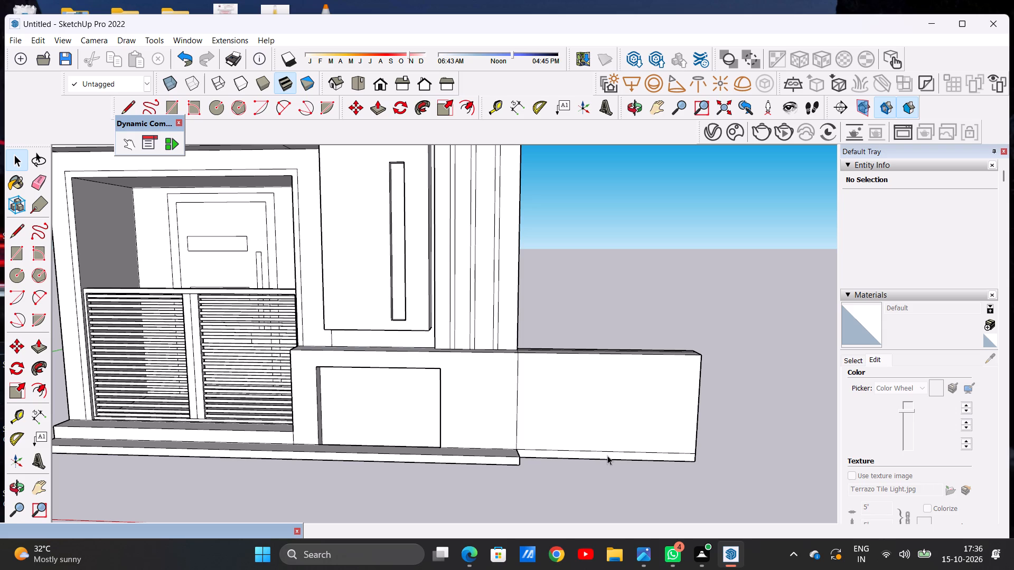
key("space")
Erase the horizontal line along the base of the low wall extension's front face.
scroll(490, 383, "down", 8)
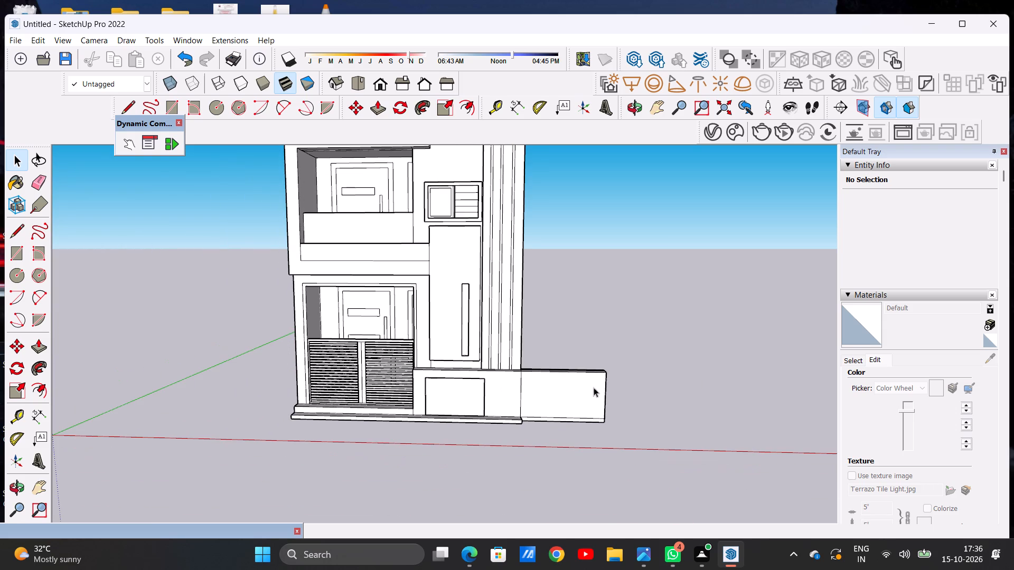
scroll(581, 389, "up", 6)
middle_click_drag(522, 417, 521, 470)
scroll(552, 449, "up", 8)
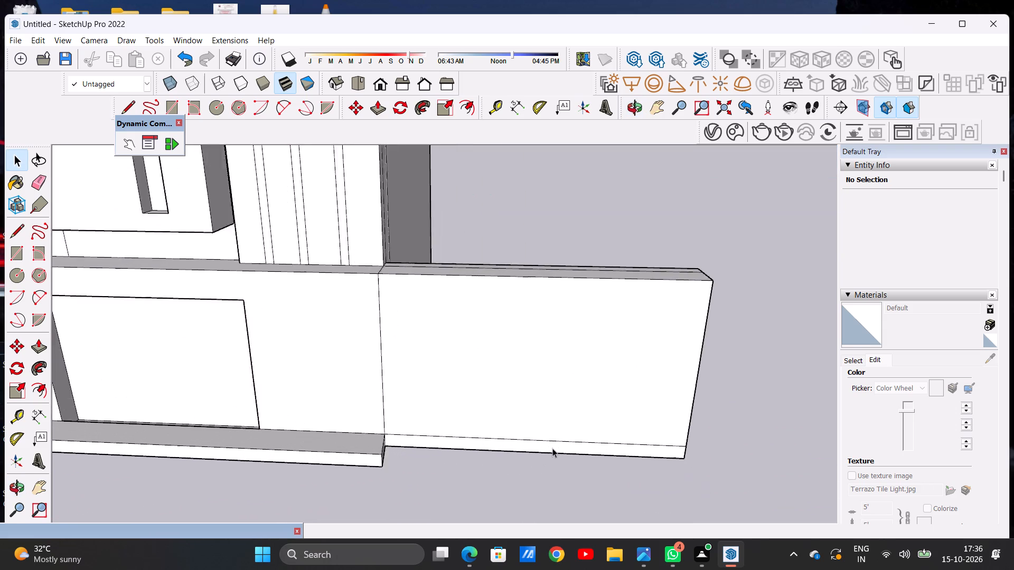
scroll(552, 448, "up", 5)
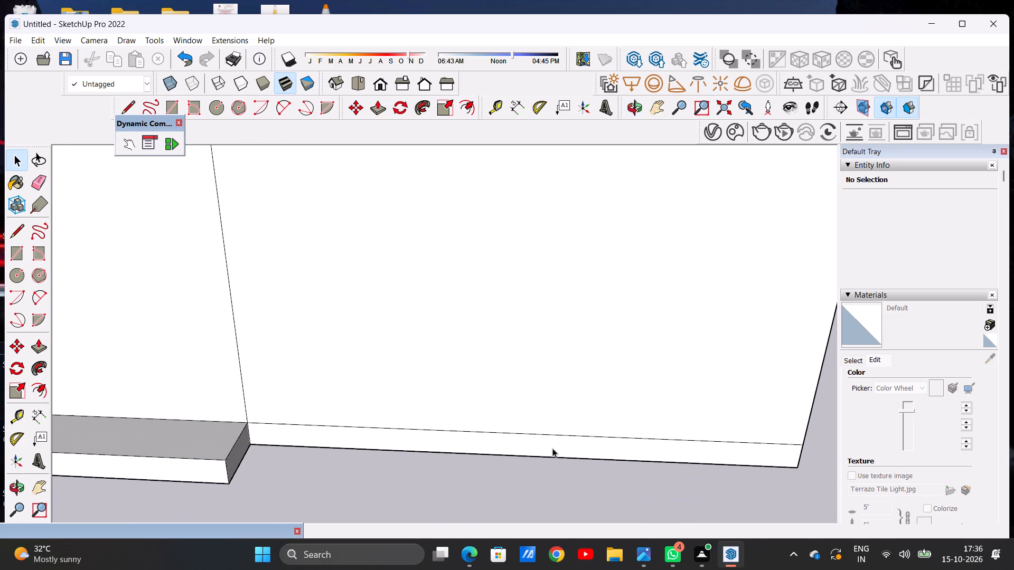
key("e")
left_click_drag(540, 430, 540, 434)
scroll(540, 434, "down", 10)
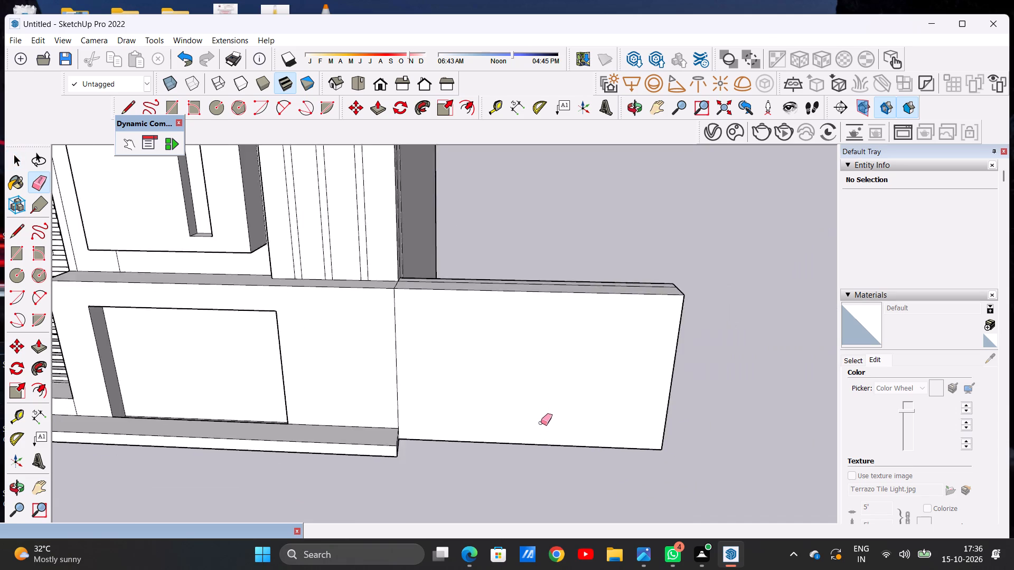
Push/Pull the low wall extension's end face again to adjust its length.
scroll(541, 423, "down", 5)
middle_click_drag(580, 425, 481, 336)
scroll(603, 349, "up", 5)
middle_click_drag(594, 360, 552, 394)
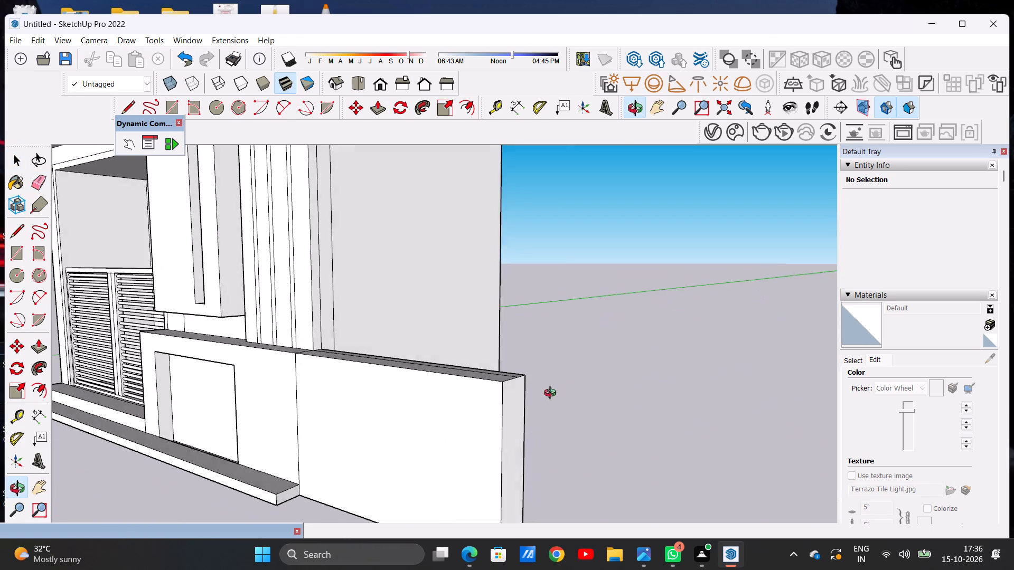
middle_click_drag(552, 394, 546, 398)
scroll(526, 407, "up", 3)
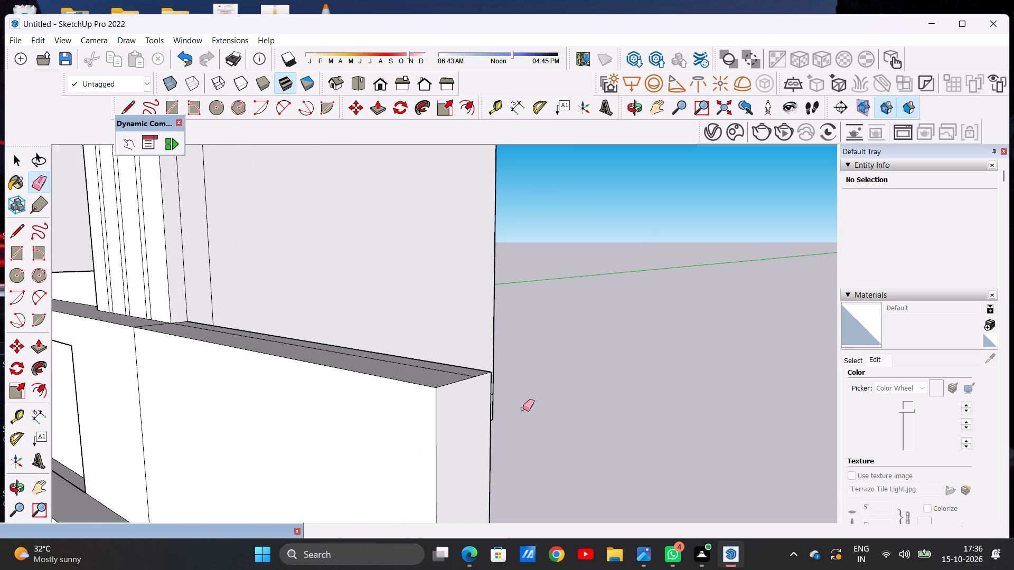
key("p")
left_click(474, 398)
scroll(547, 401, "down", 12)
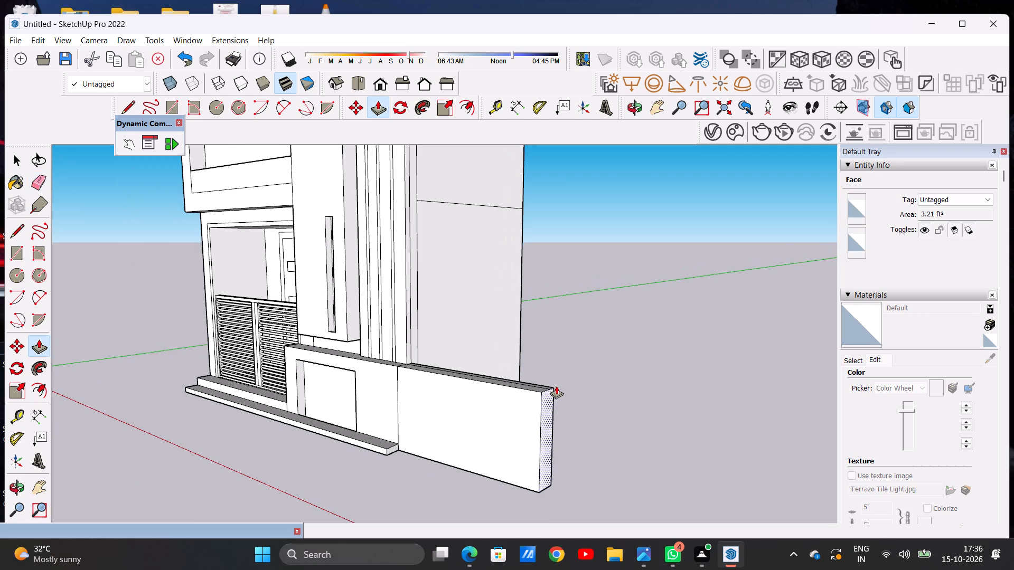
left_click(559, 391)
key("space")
Review the low wall extension, opposite side wall and front step from the rear, side and front.
middle_click_drag(574, 388, 296, 387)
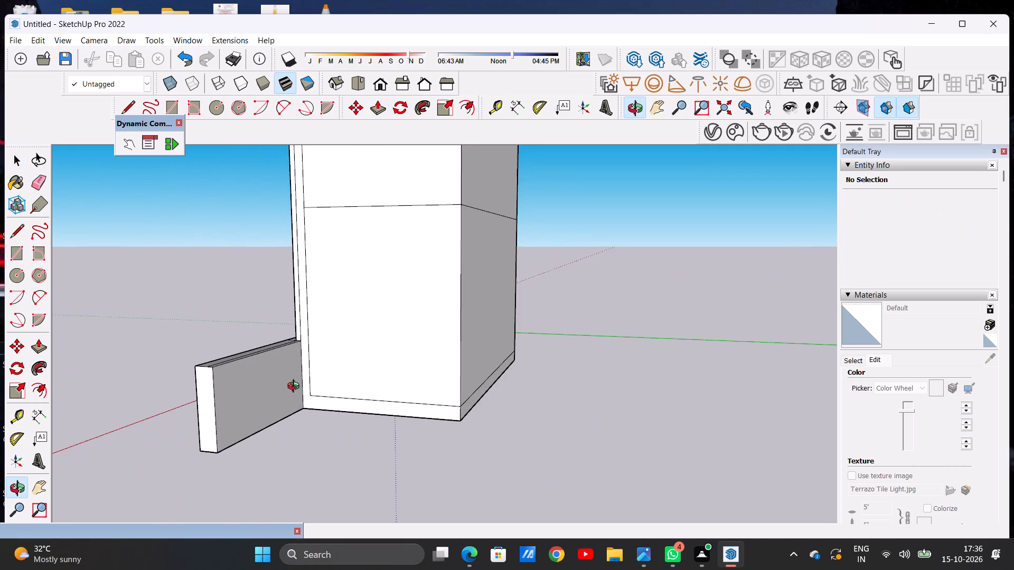
middle_click_drag(296, 387, 600, 396)
scroll(552, 390, "down", 7)
middle_click_drag(486, 385, 635, 401)
scroll(601, 373, "down", 5)
middle_click_drag(425, 386, 632, 399)
scroll(433, 368, "up", 7)
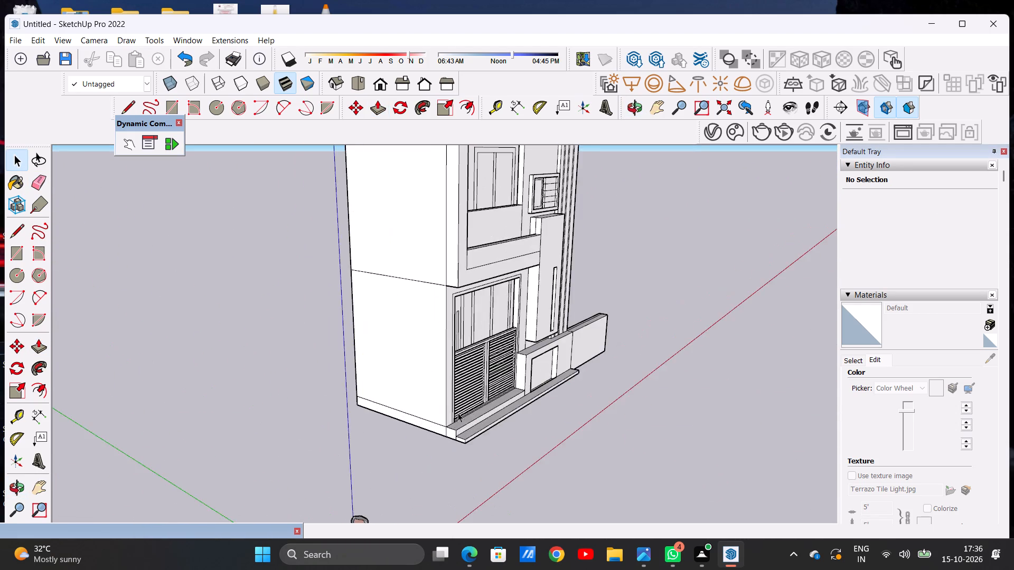
middle_click_drag(455, 414, 418, 432)
scroll(431, 399, "up", 13)
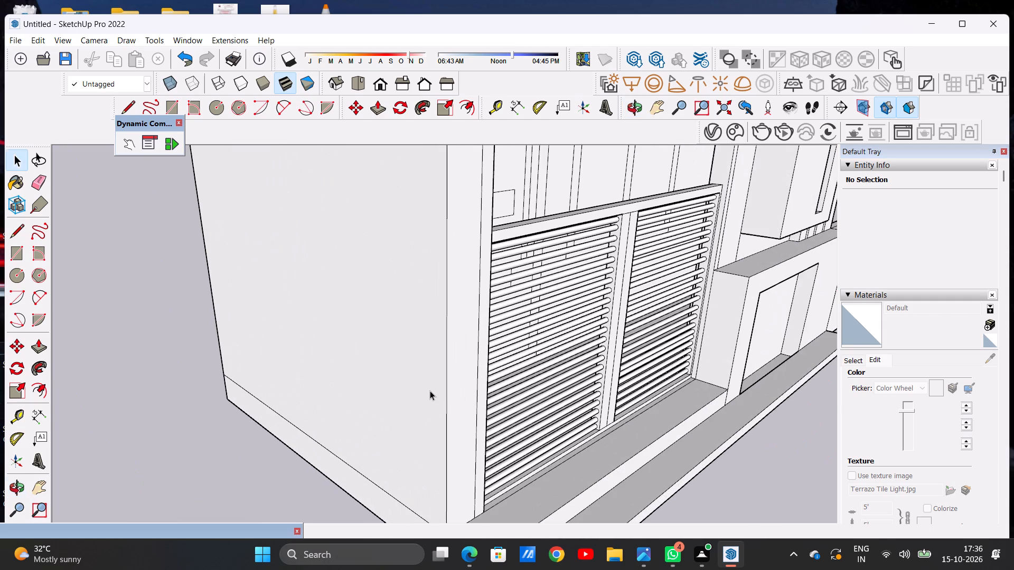
middle_click_drag(430, 391, 475, 398)
scroll(475, 370, "down", 6)
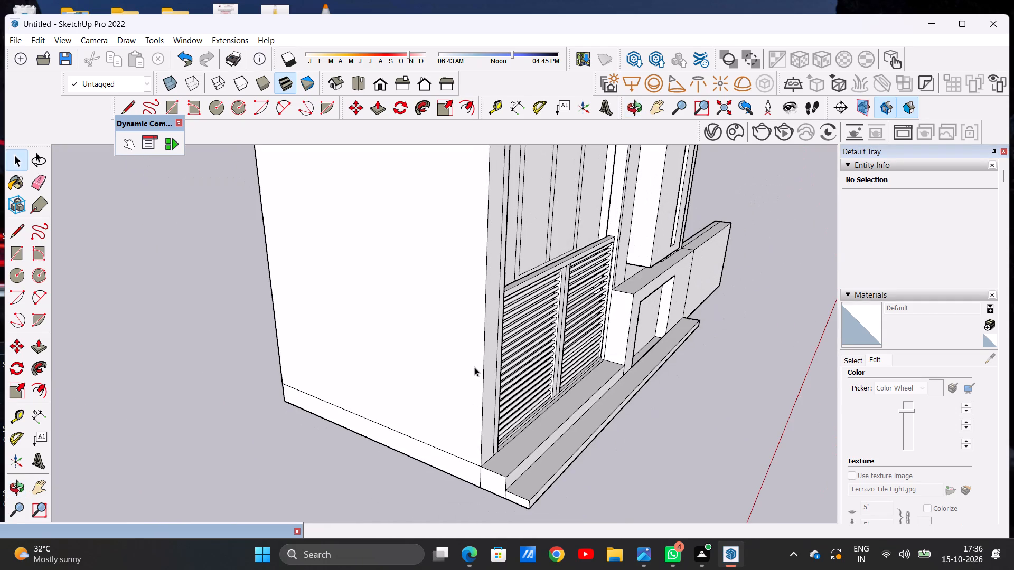
scroll(483, 356, "up", 3)
scroll(468, 348, "down", 7)
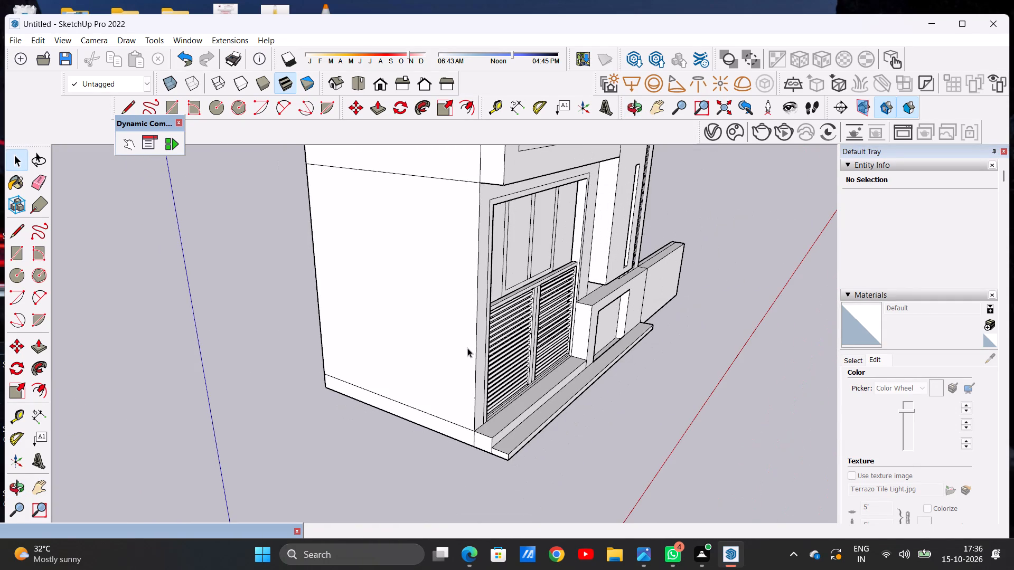
scroll(459, 332, "down", 4)
middle_click_drag(547, 335, 530, 336)
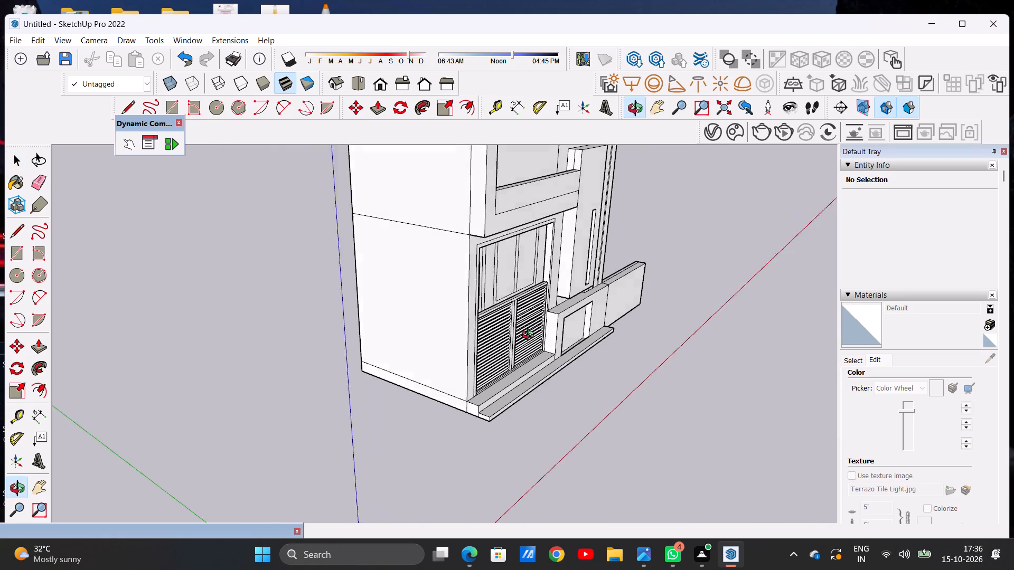
middle_click_drag(530, 336, 331, 359)
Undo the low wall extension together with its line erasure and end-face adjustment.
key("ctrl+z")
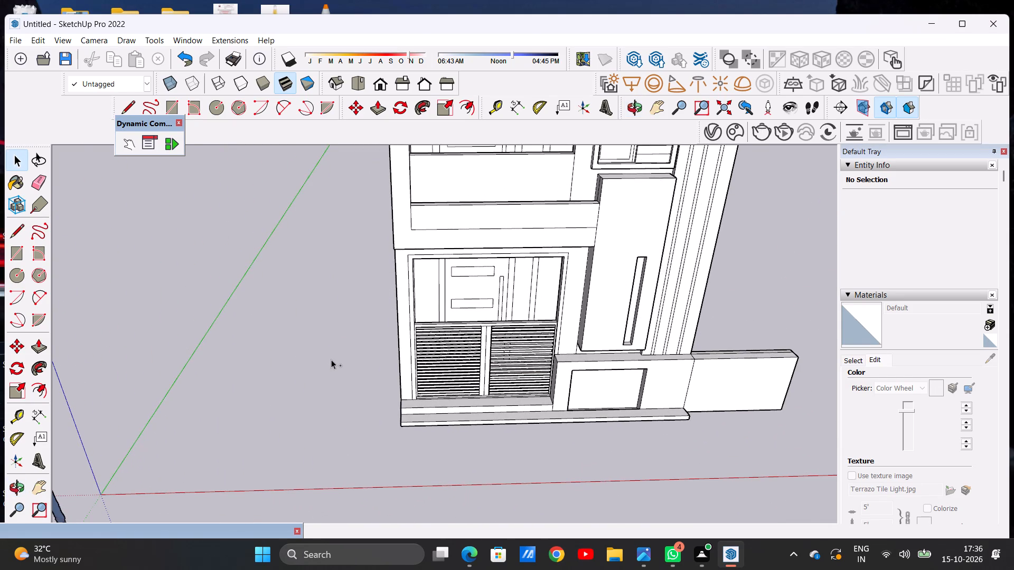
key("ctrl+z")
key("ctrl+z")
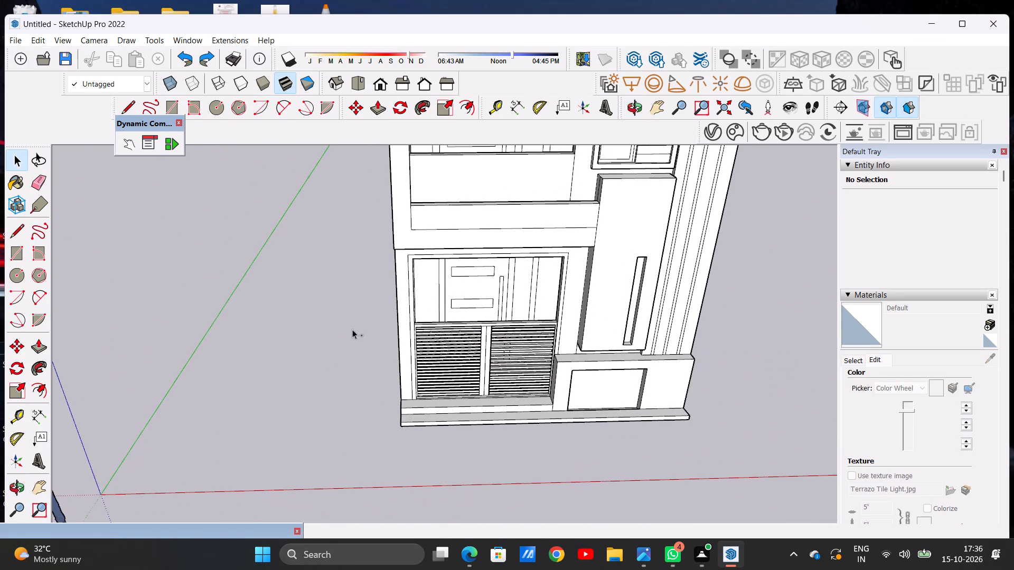
Review the plinth's side end, the front step and the whole house from raised front and corner angles.
scroll(352, 329, "down", 9)
middle_click_drag(493, 351, 485, 394)
scroll(495, 335, "up", 1)
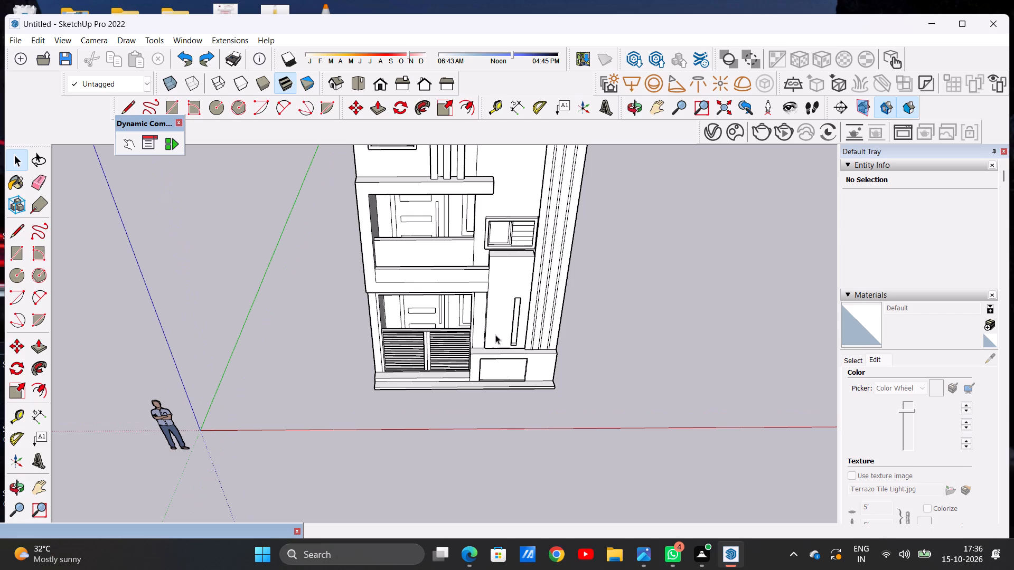
scroll(563, 335, "up", 8)
middle_click_drag(587, 357, 410, 336)
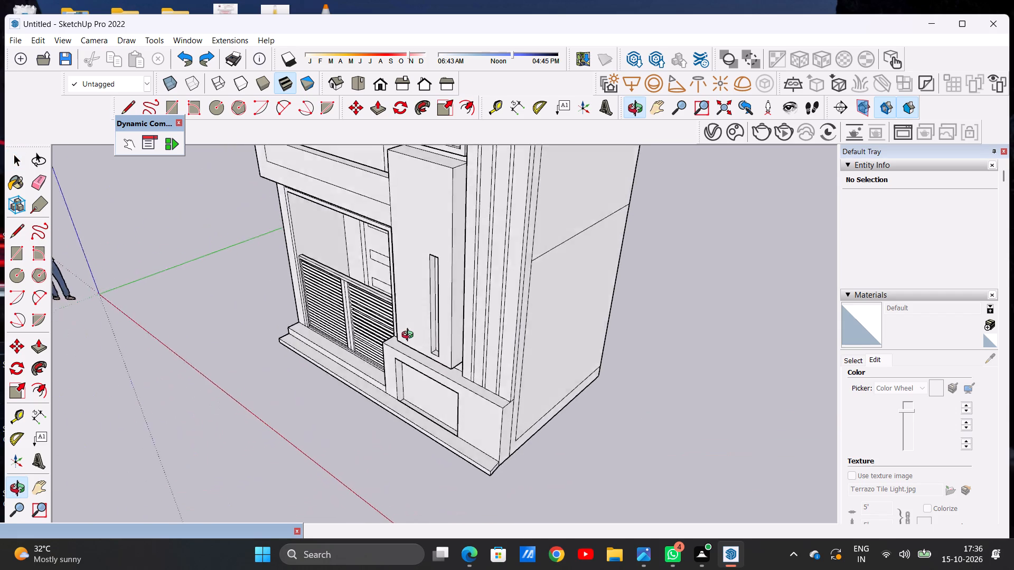
middle_click_drag(410, 336, 398, 330)
scroll(398, 330, "up", 1)
scroll(571, 434, "up", 5)
scroll(519, 342, "down", 7)
middle_click_drag(537, 411, 487, 372)
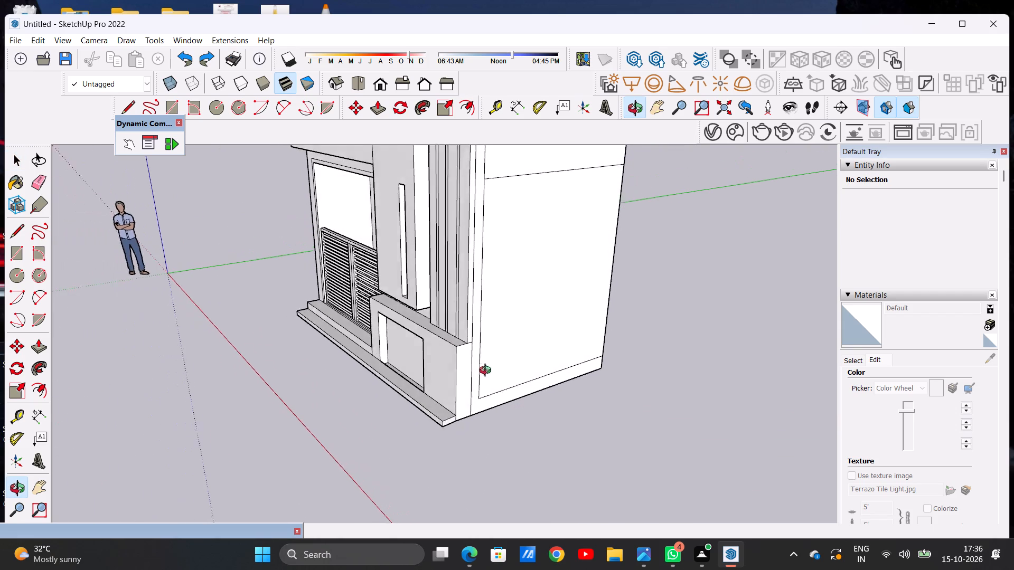
middle_click_drag(487, 372, 485, 369)
scroll(517, 355, "down", 14)
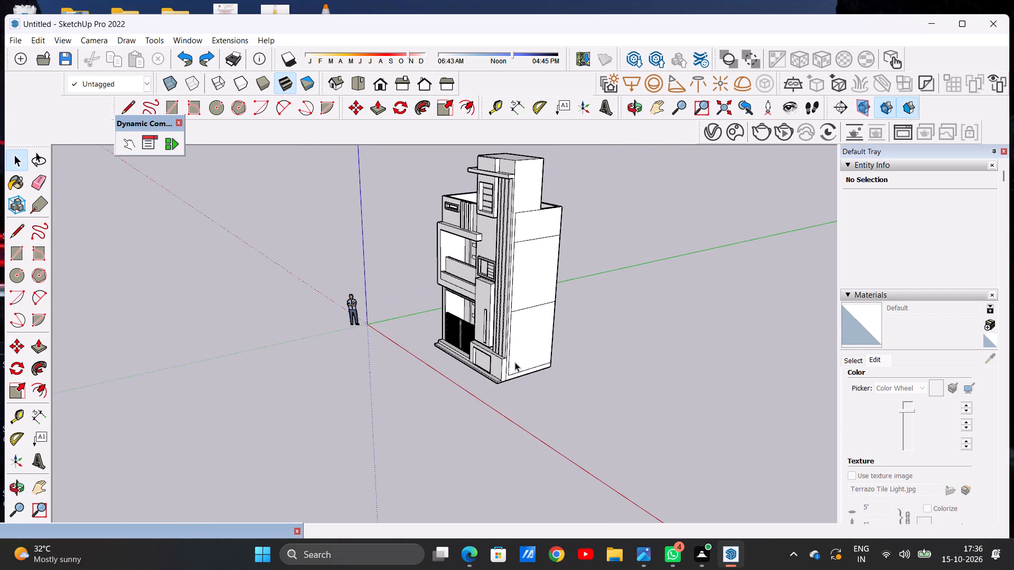
Select the entire house and move it away from the origin, farther along the red and green axes.
scroll(512, 361, "up", 7)
middle_click_drag(479, 347, 728, 375)
scroll(590, 328, "down", 4)
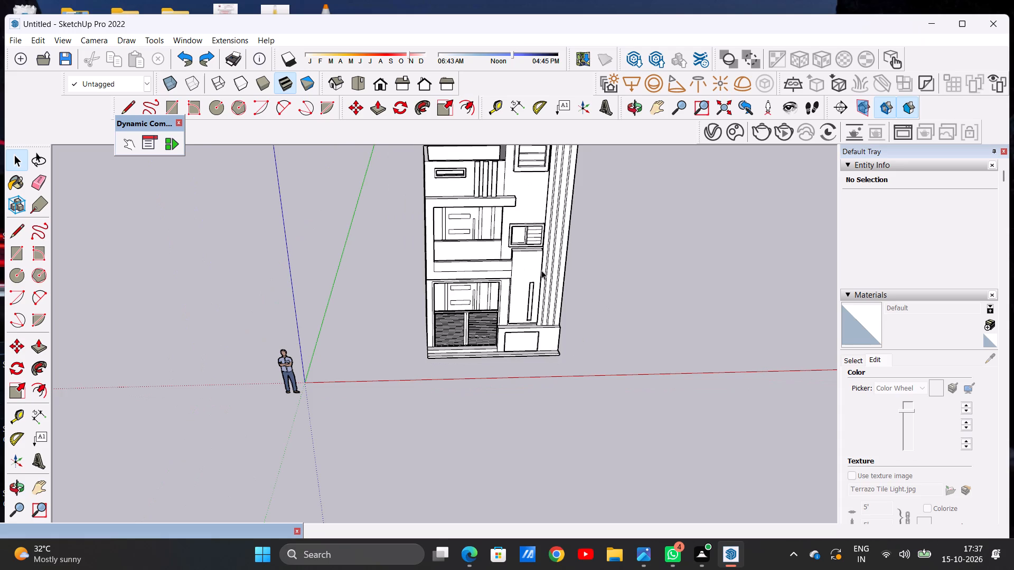
middle_click_drag(537, 282, 500, 411)
scroll(514, 342, "down", 6)
middle_click_drag(520, 290, 520, 233)
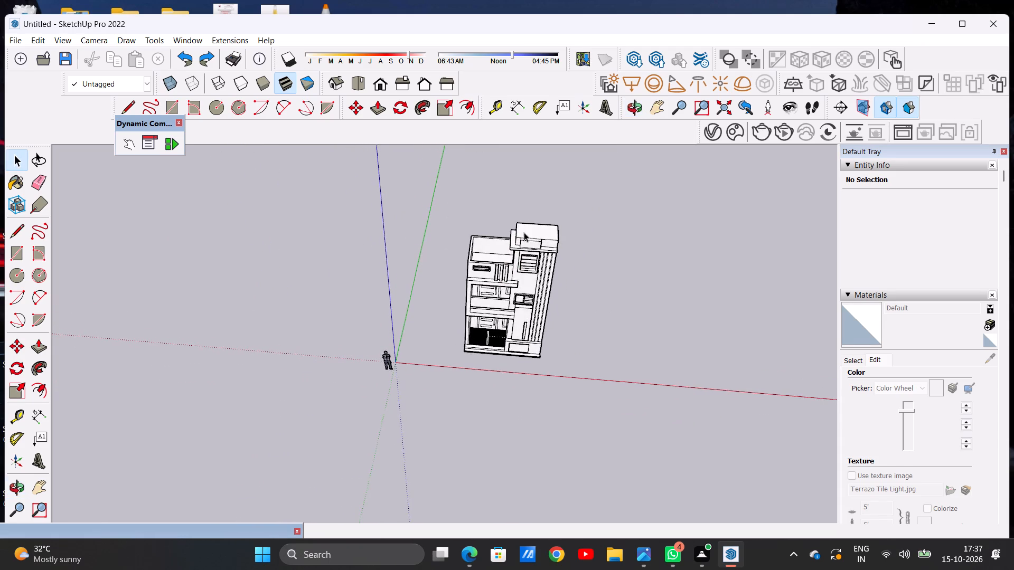
scroll(531, 337, "up", 10)
triple_click(511, 334)
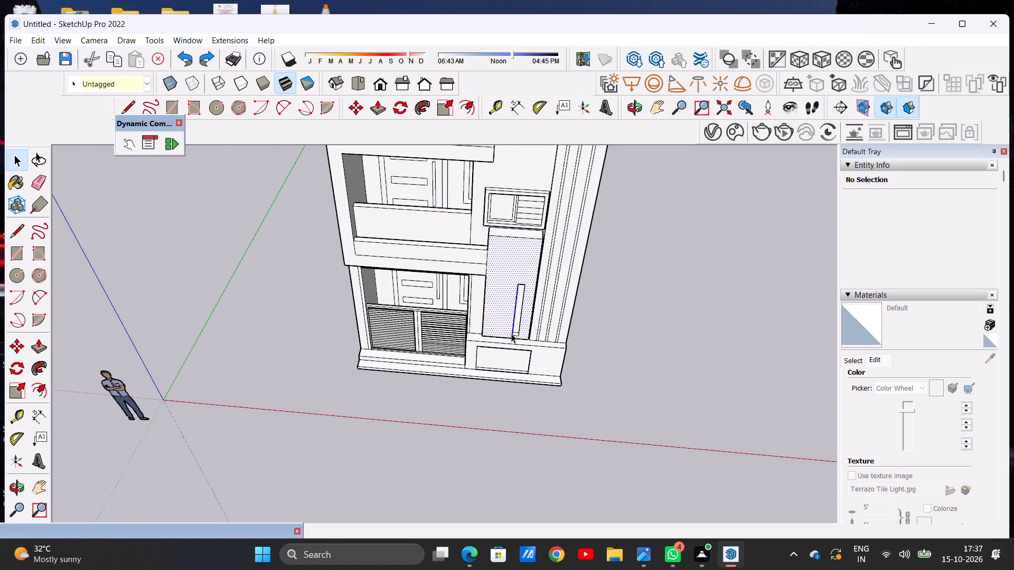
double_click(511, 334)
scroll(461, 358, "down", 10)
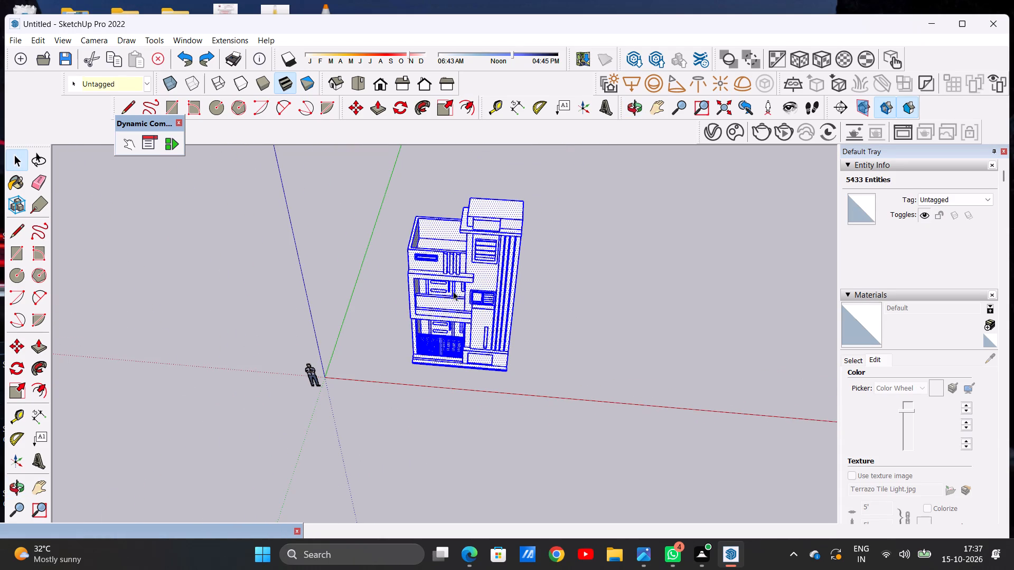
left_click(405, 80)
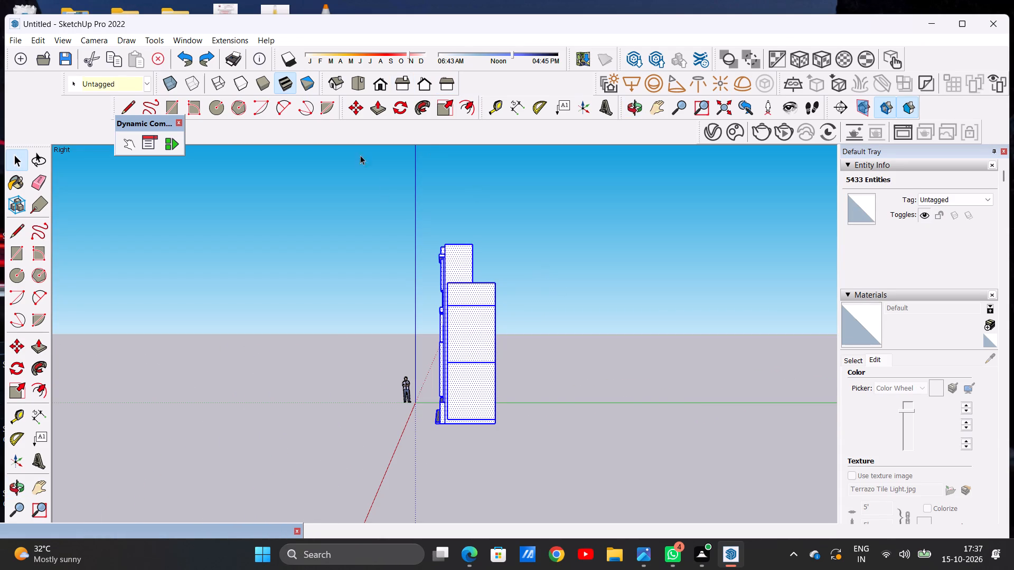
left_click(373, 84)
scroll(593, 371, "up", 6)
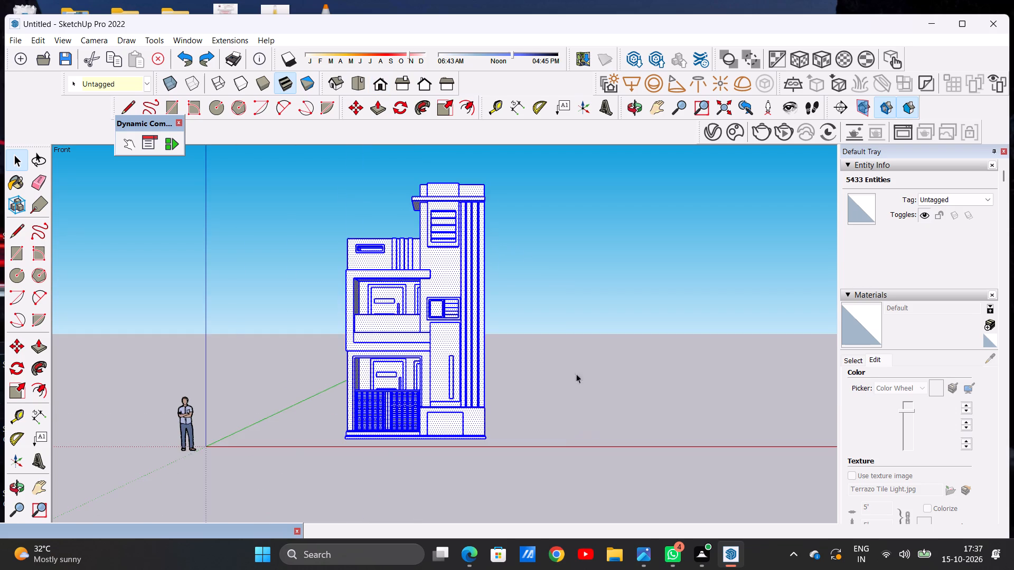
middle_click_drag(576, 391, 567, 497)
scroll(589, 369, "up", 7)
key("m")
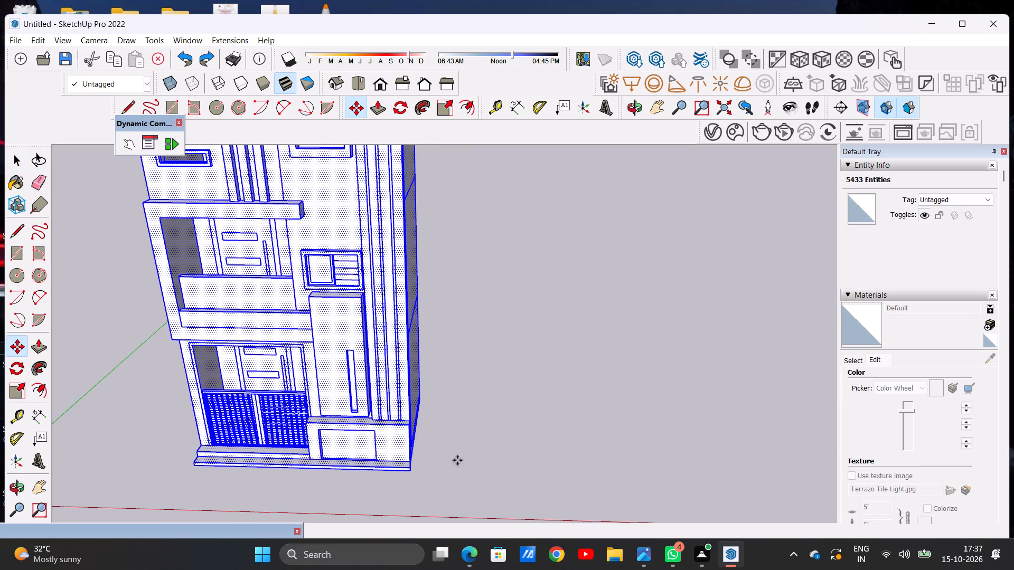
left_click(403, 472)
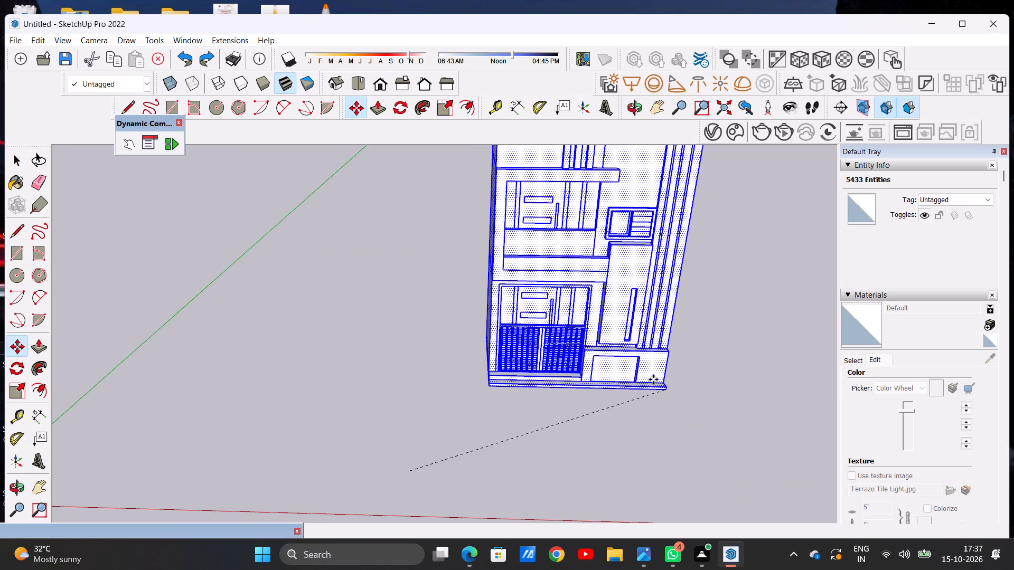
left_click(651, 379)
key("space")
left_click_drag(721, 408, 717, 408)
scroll(448, 452, "down", 12)
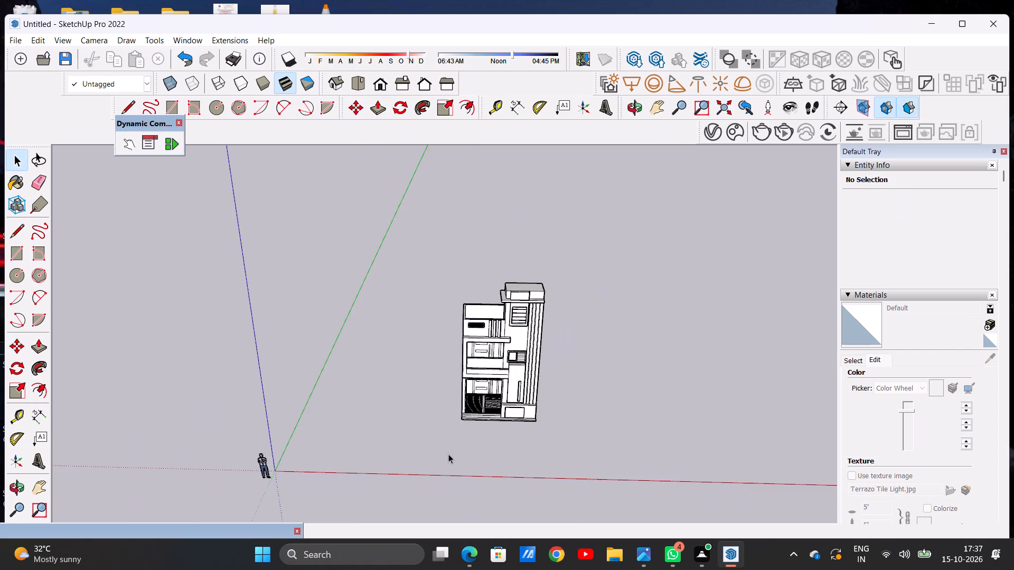
Draw a large horizontal ground rectangle around the house, leaving a margin in front and beyond both sides.
scroll(500, 326, "up", 6)
middle_click_drag(513, 303, 510, 495)
scroll(523, 369, "up", 8)
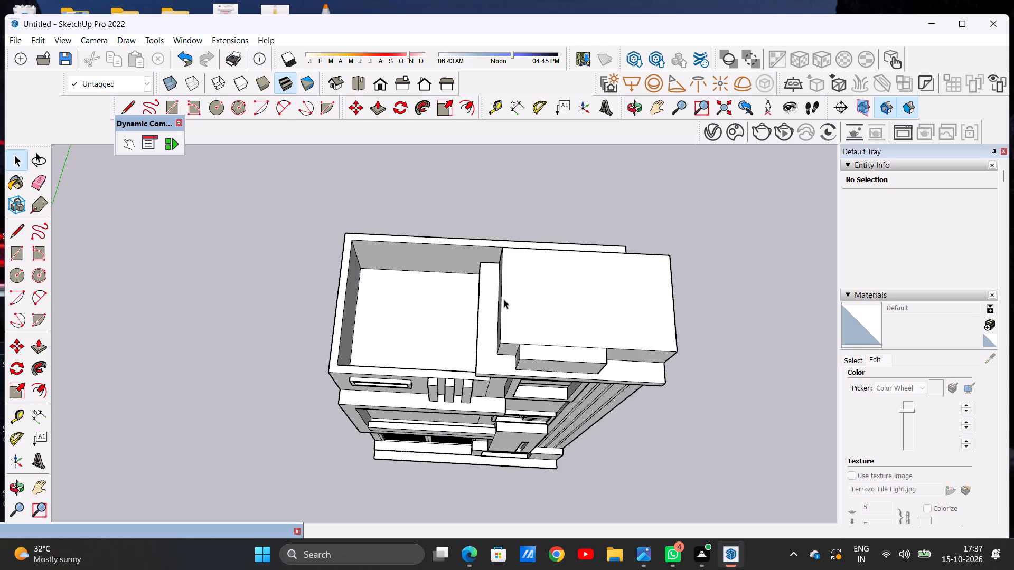
scroll(504, 296, "up", 1)
middle_click_drag(502, 284, 502, 413)
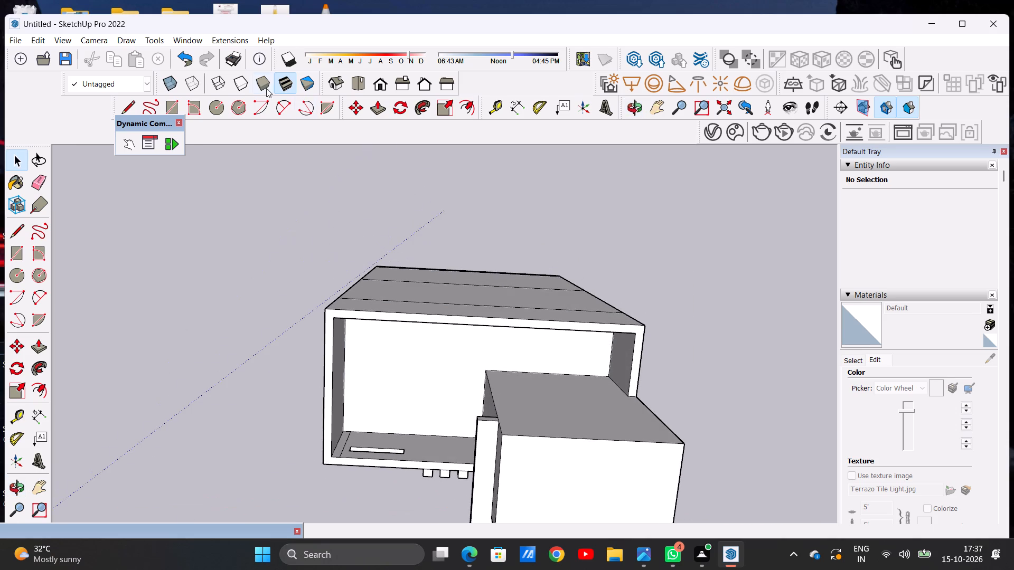
left_click(169, 102)
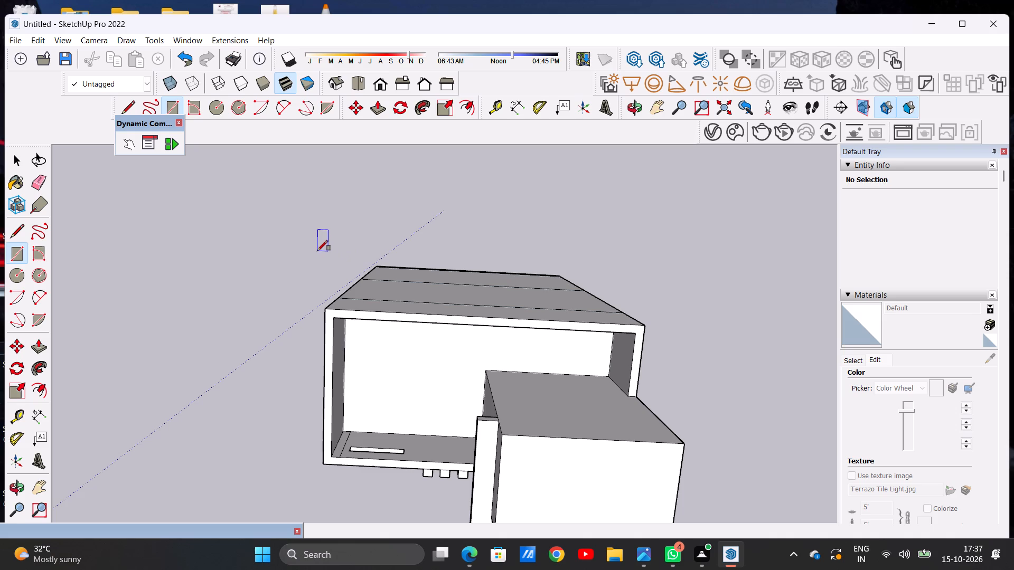
left_click(291, 246)
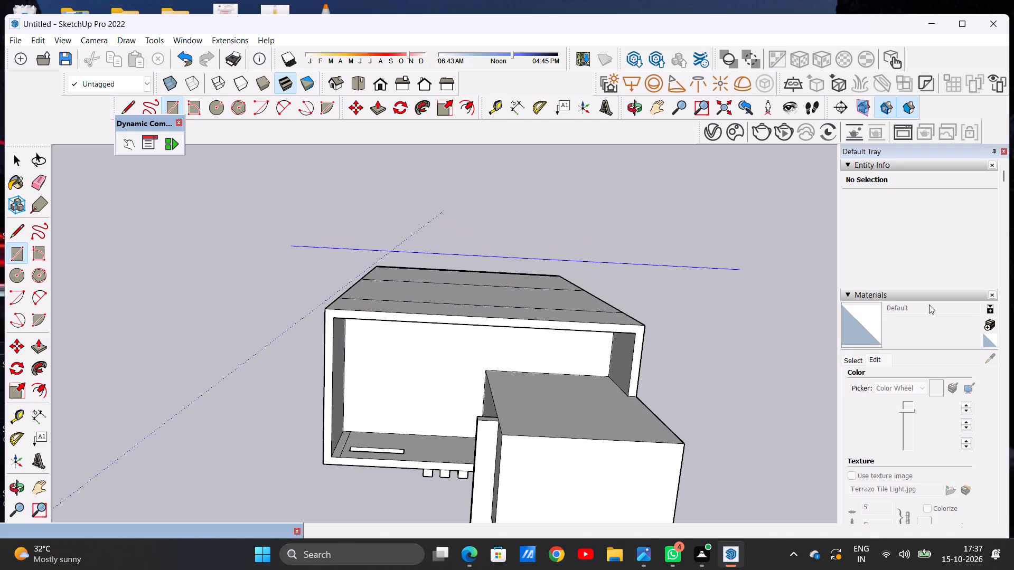
scroll(764, 277, "down", 13)
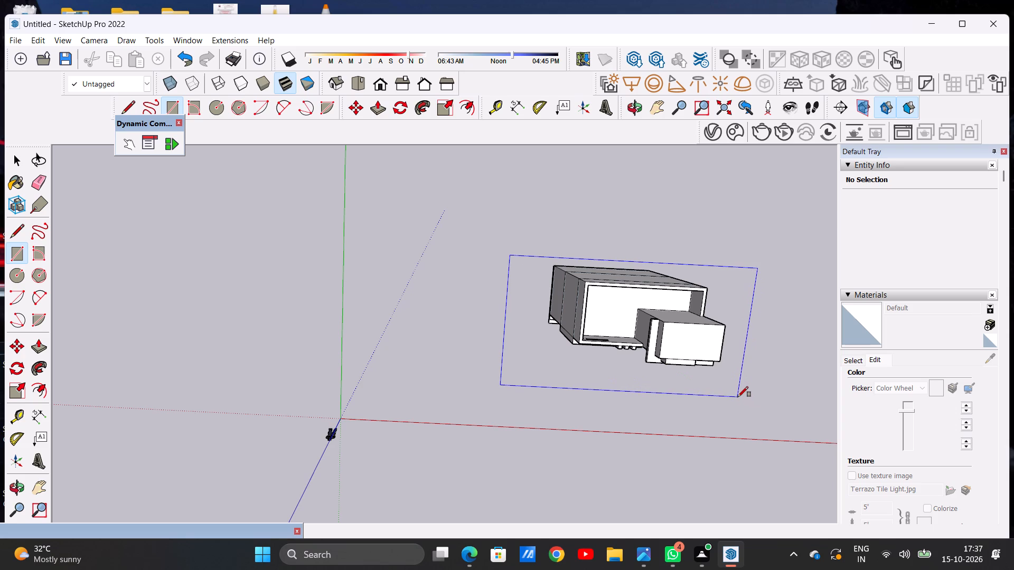
left_click(745, 397)
key("space")
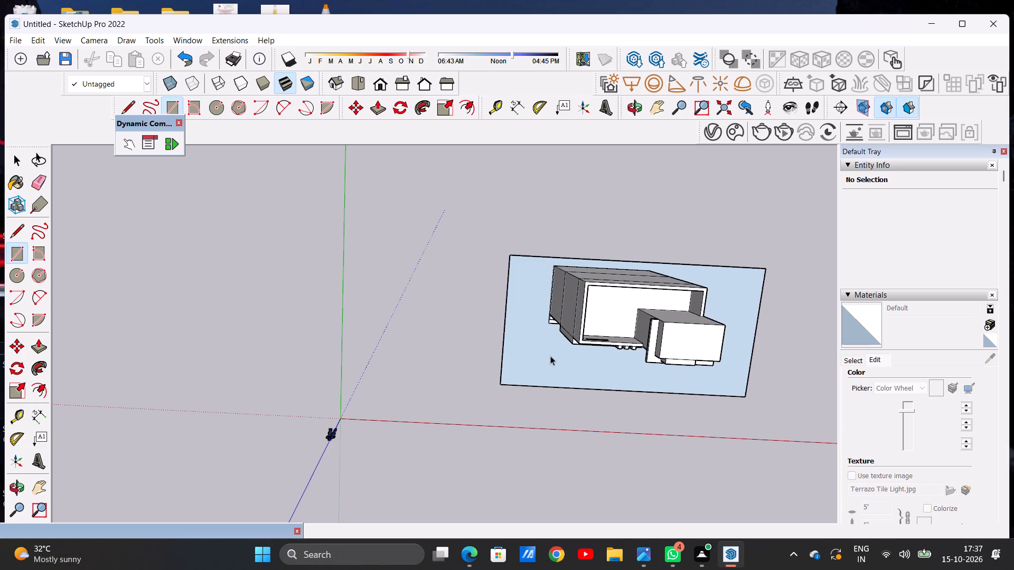
Examine how the ground rectangle extends around the house from the front, side and rear.
scroll(473, 308, "down", 6)
middle_click_drag(557, 368, 569, 191)
middle_click_drag(569, 338, 528, 216)
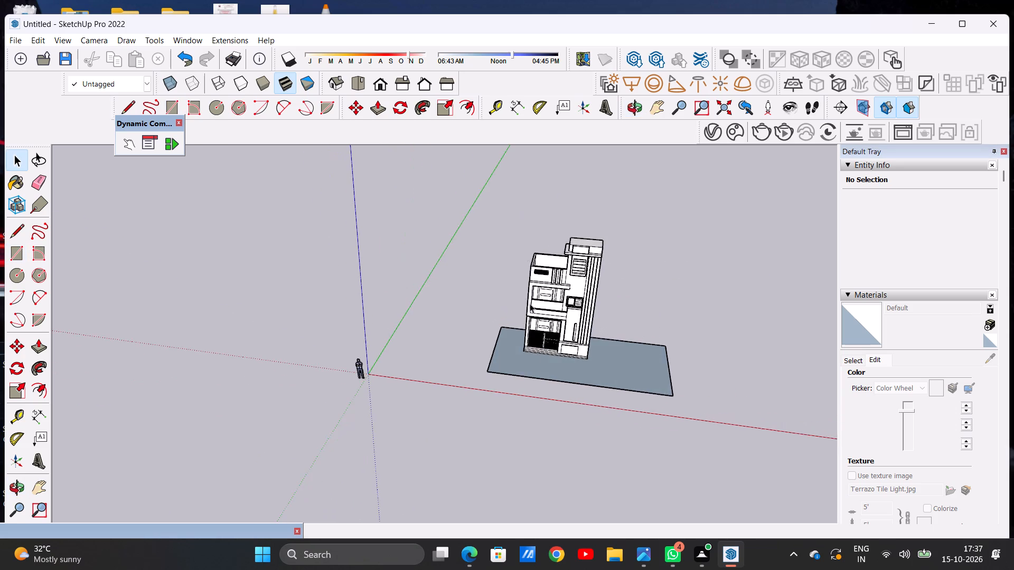
scroll(537, 377, "up", 4)
middle_click_drag(538, 347, 569, 383)
scroll(449, 282, "down", 6)
scroll(549, 305, "up", 7)
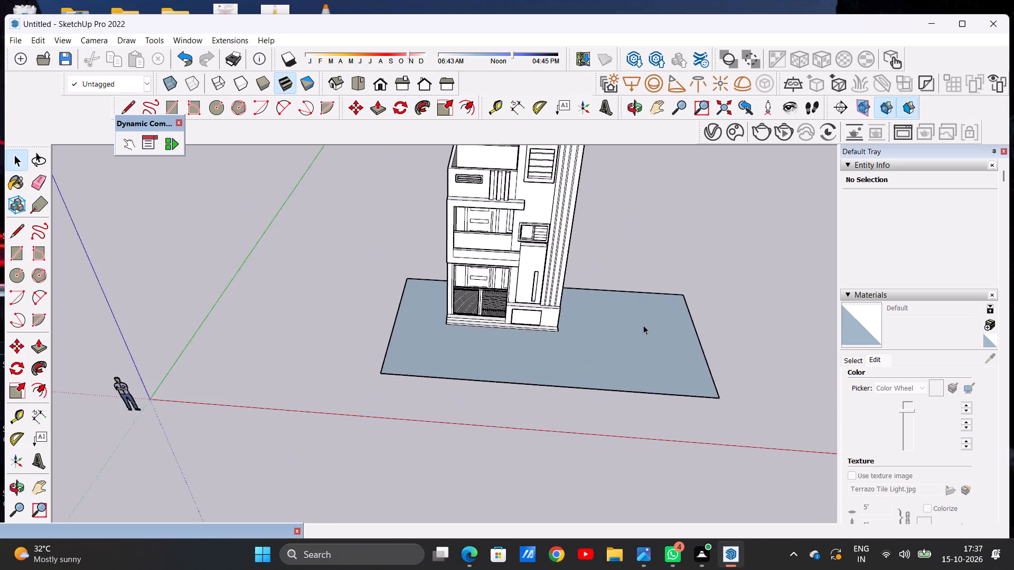
middle_click_drag(650, 330, 543, 318)
scroll(543, 318, "down", 6)
scroll(580, 364, "up", 6)
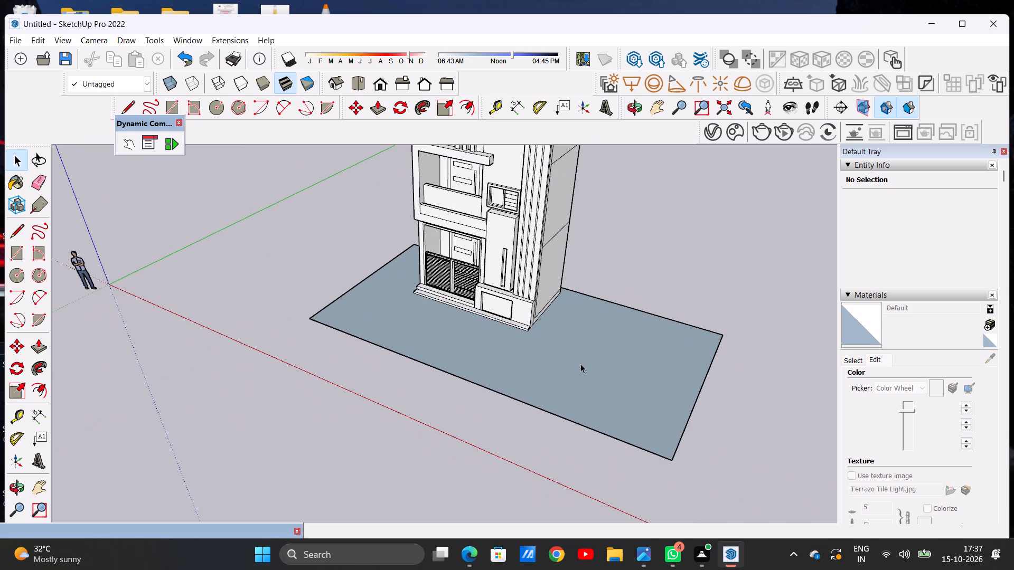
middle_click_drag(586, 310, 255, 364)
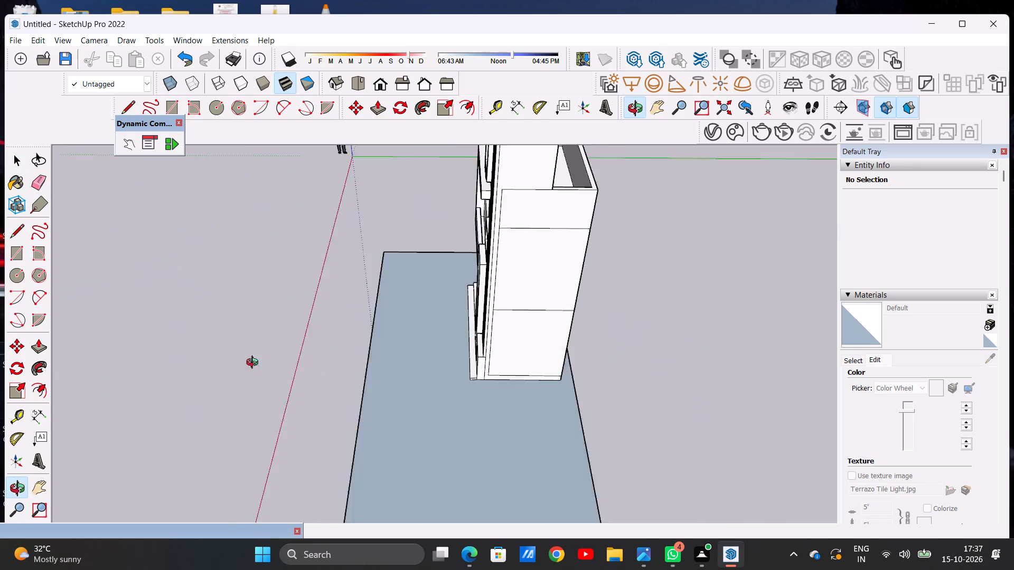
middle_click_drag(255, 364, 531, 365)
scroll(531, 360, "up", 1)
scroll(531, 355, "down", 5)
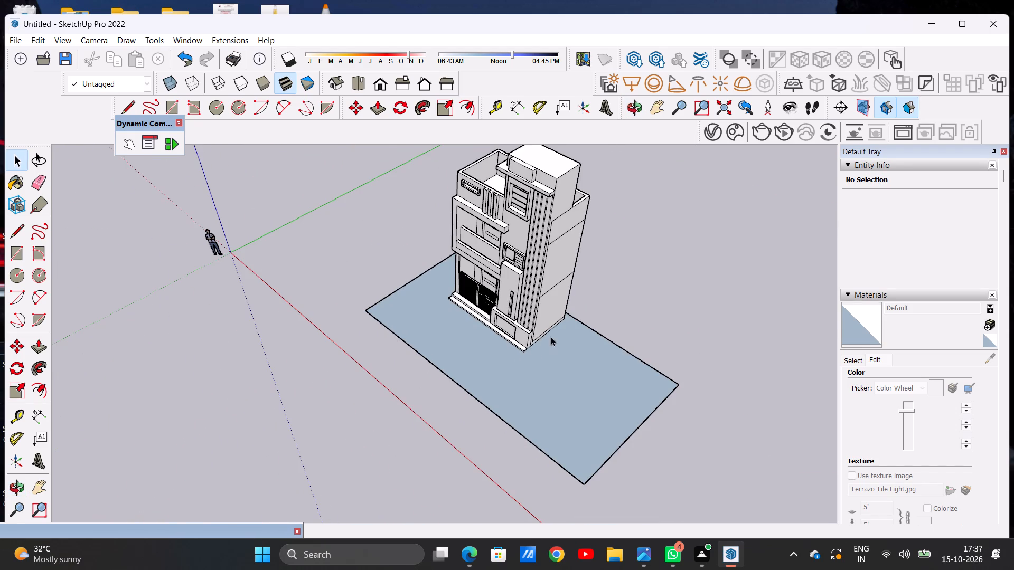
scroll(533, 334, "up", 2)
scroll(466, 336, "down", 6)
middle_click_drag(587, 369, 268, 322)
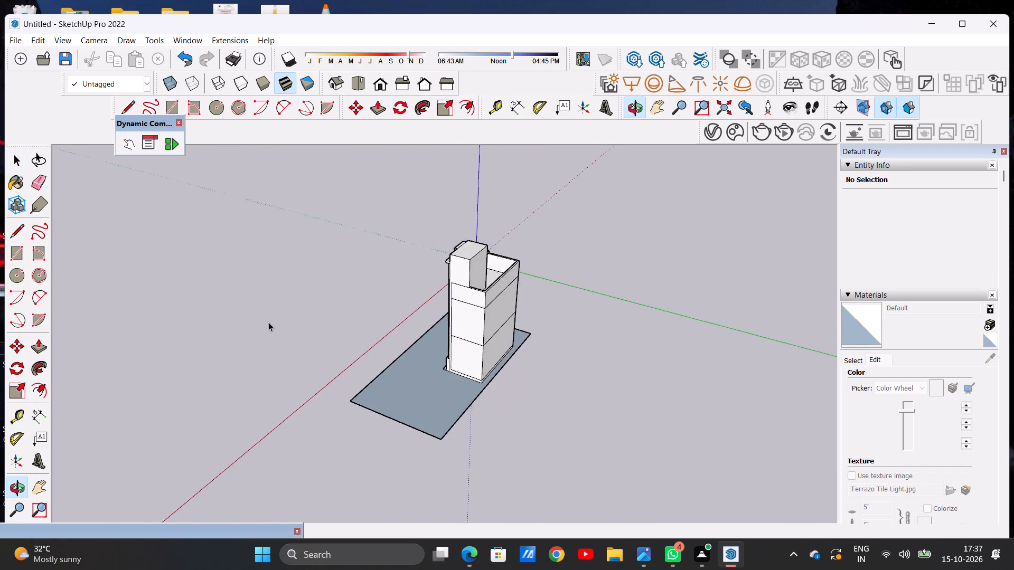
middle_click_drag(268, 322, 268, 317)
scroll(375, 393, "up", 3)
middle_click_drag(558, 381, 640, 441)
middle_click_drag(451, 399, 615, 397)
scroll(505, 370, "up", 3)
middle_click_drag(460, 366, 678, 397)
scroll(679, 397, "up", 1)
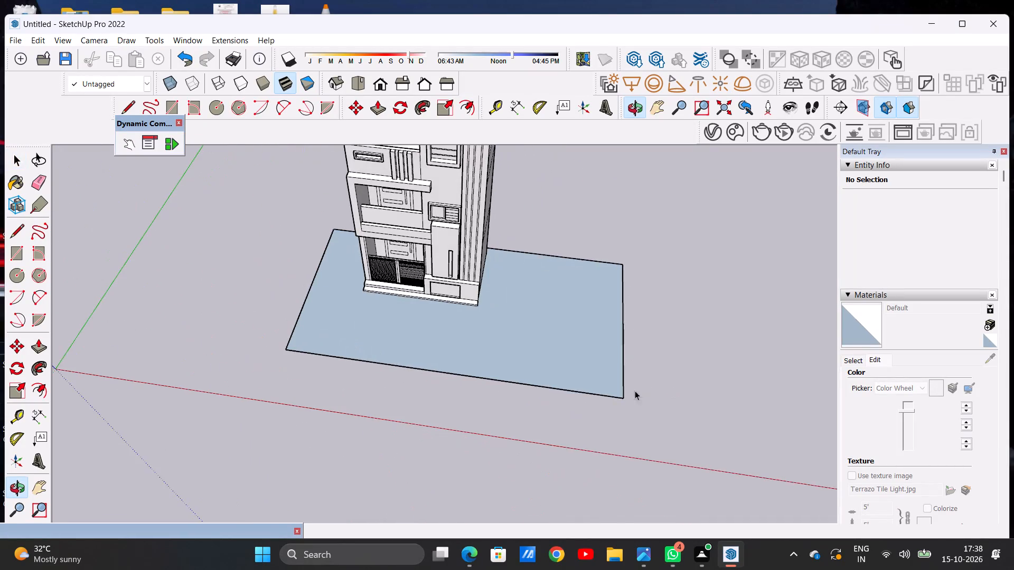
scroll(558, 382, "down", 5)
scroll(561, 305, "up", 4)
Trim the ground plane's excess side strip with a dividing line parallel to the green axis, erasing the outer edges.
key("l")
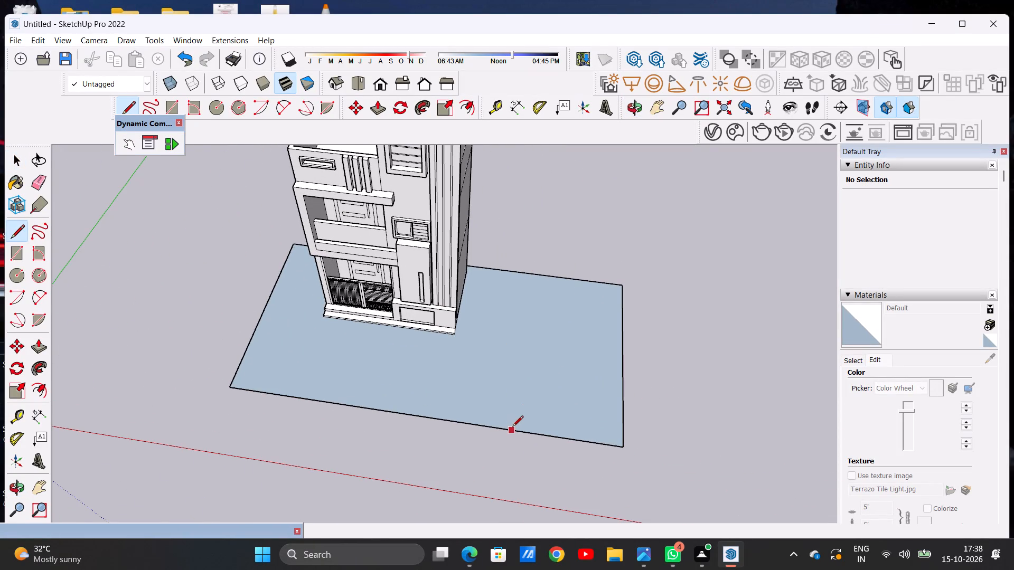
left_click(536, 434)
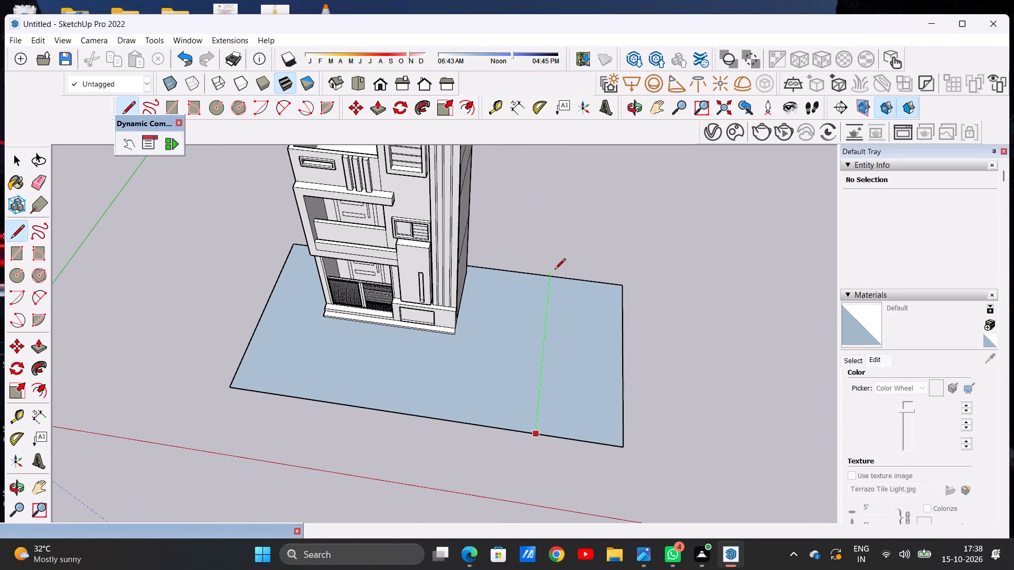
left_click(552, 279)
key("space")
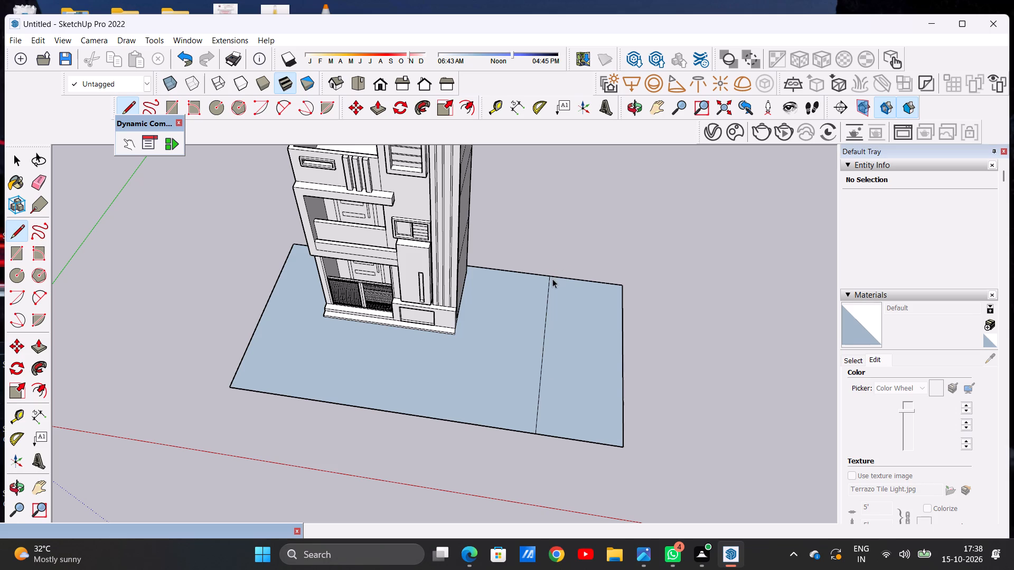
type("E")
left_click_drag(590, 272, 602, 315)
left_click_drag(627, 328, 614, 348)
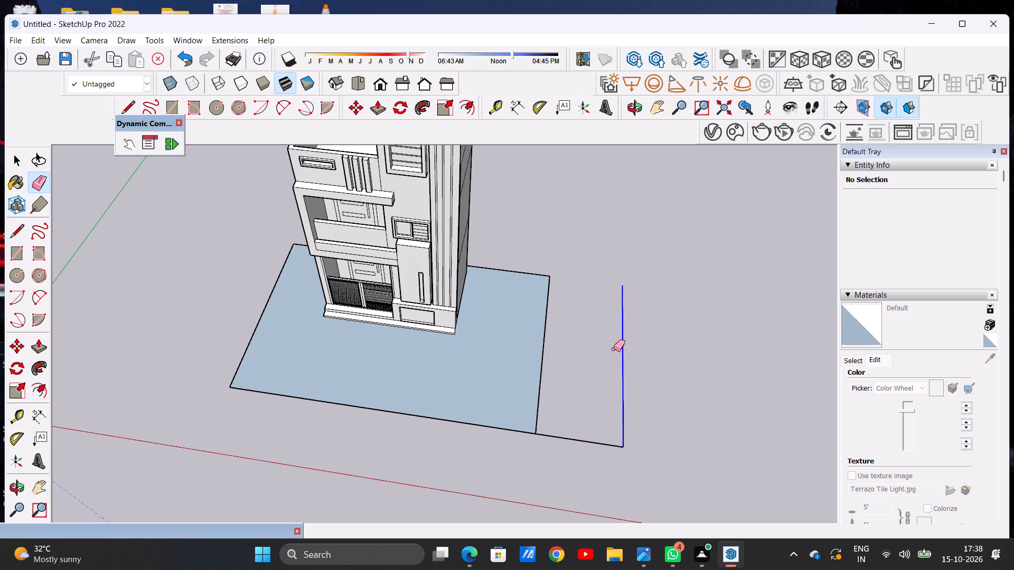
left_click_drag(596, 438, 591, 459)
key("space")
Extend the ground plane behind the house with a full-width rectangle on its rear edge, erasing the dividing line between them.
scroll(579, 384, "down", 7)
middle_click_drag(492, 442, 490, 249)
scroll(492, 278, "up", 1)
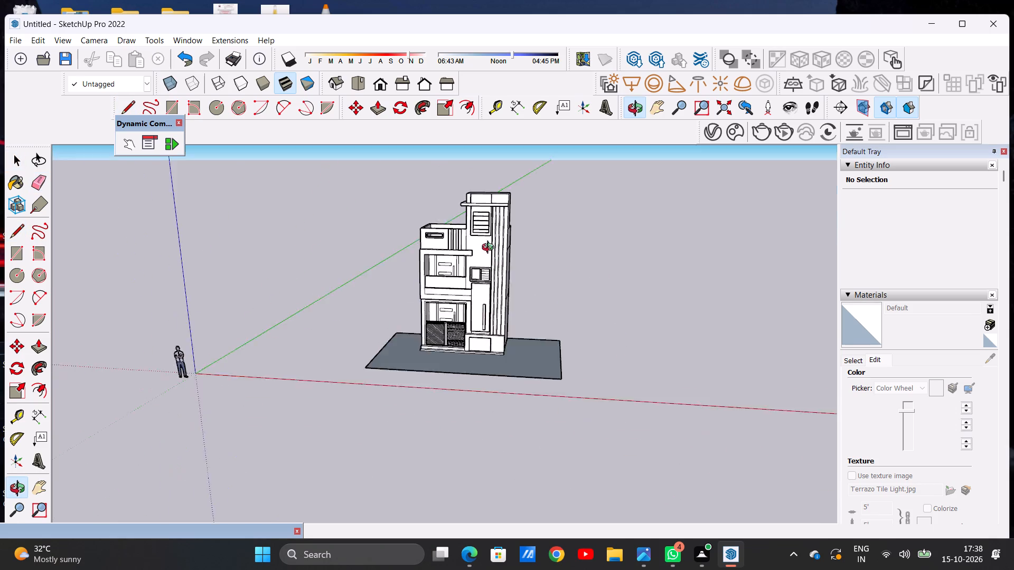
middle_click_drag(490, 249, 488, 239)
middle_click_drag(506, 376, 396, 401)
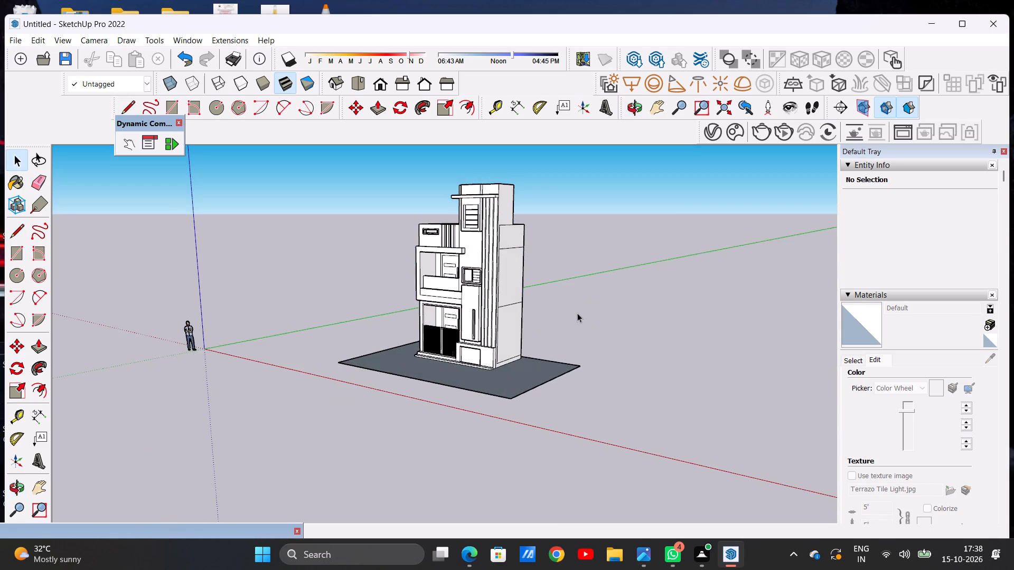
middle_click_drag(577, 313, 315, 404)
scroll(479, 417, "up", 3)
middle_click_drag(566, 385, 372, 422)
scroll(462, 330, "down", 5)
middle_click_drag(533, 360, 441, 413)
scroll(409, 385, "up", 6)
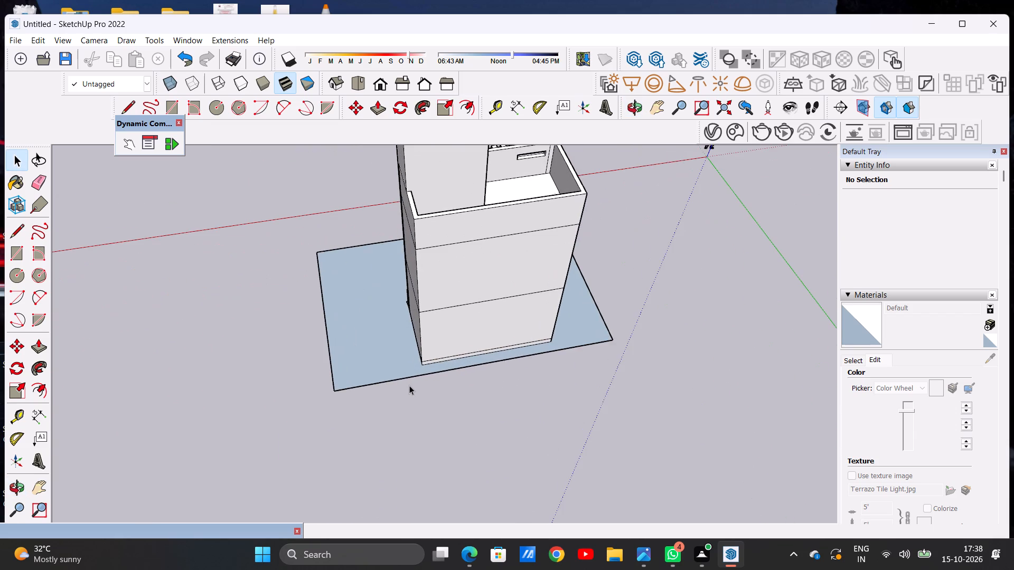
key("r")
left_click(333, 392)
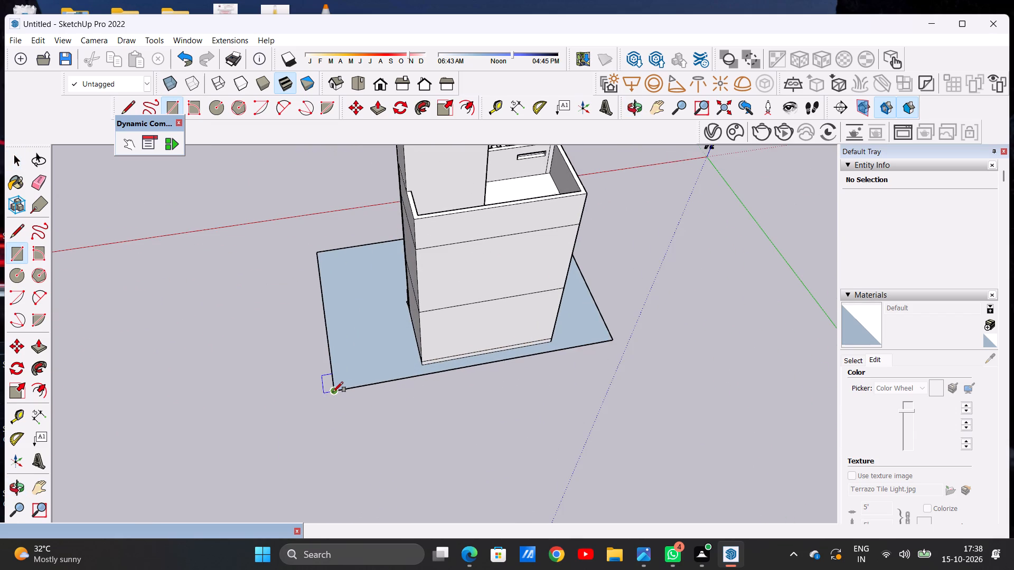
left_click(609, 342)
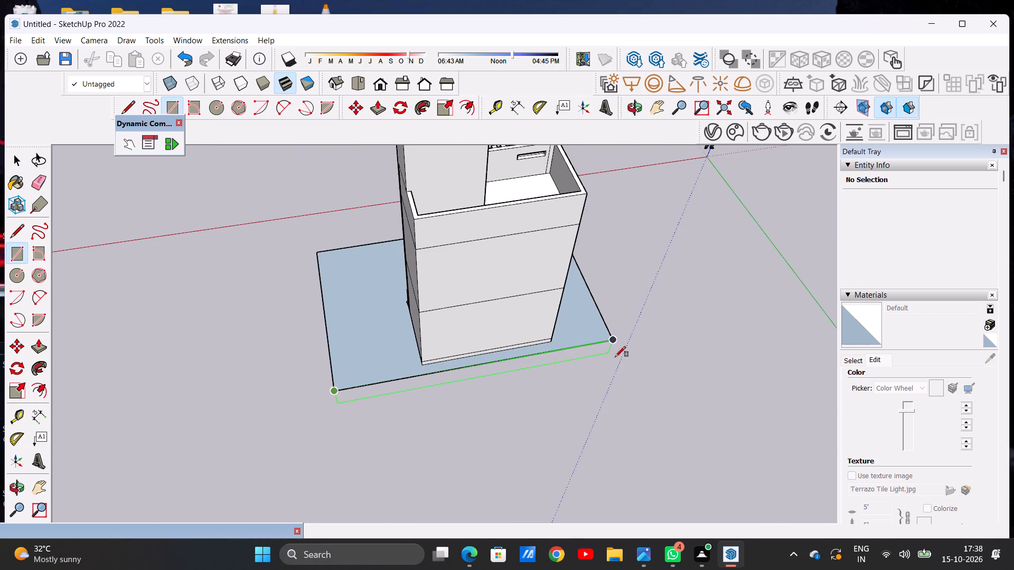
left_click(632, 371)
key("space")
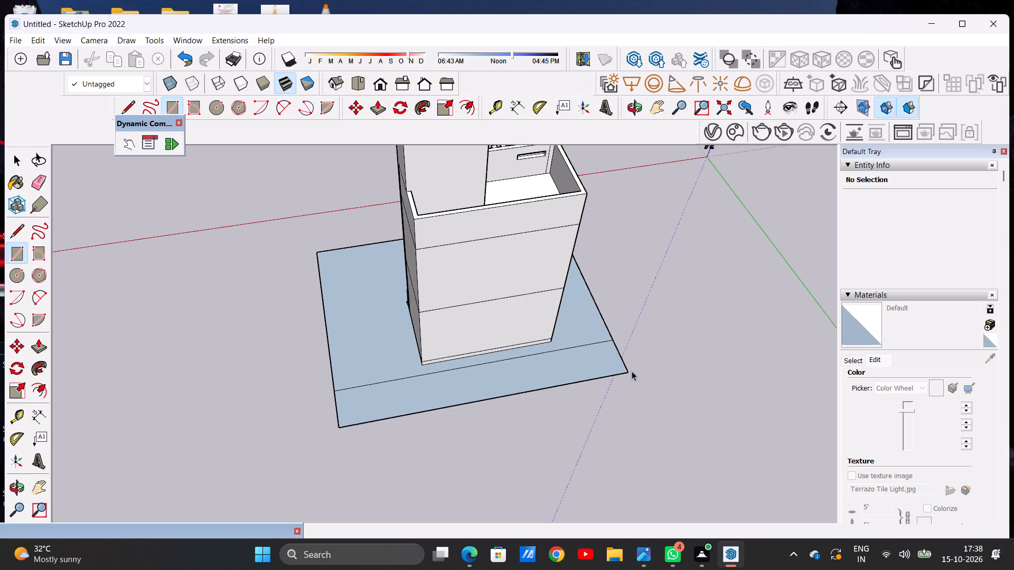
key("e")
left_click_drag(595, 337, 593, 347)
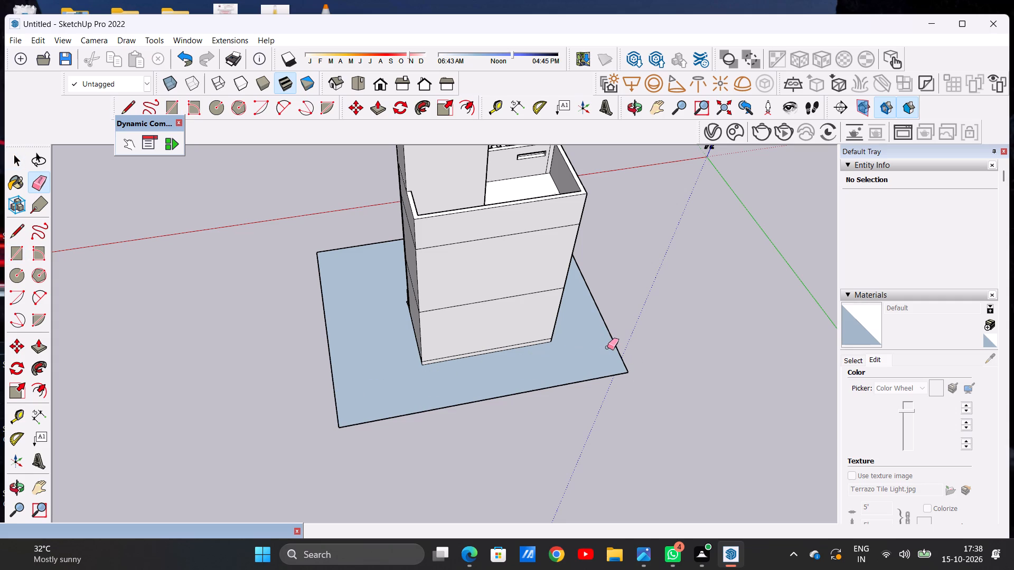
key("space")
Review the house on its extended ground plane from the front corner and front.
scroll(602, 349, "down", 5)
middle_click_drag(368, 342, 664, 332)
middle_click_drag(337, 344, 640, 344)
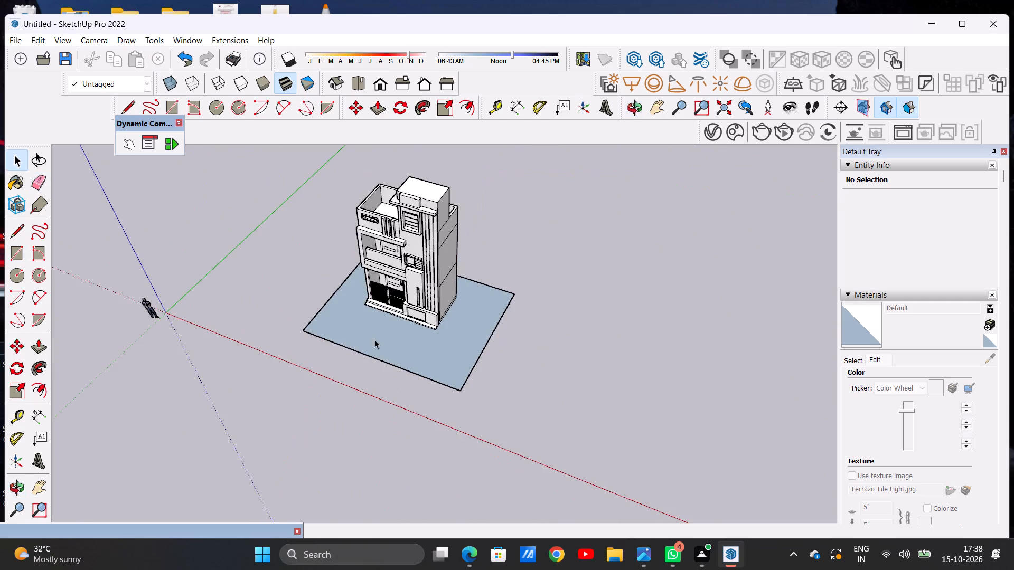
middle_click_drag(374, 339, 518, 274)
scroll(466, 305, "up", 4)
scroll(490, 296, "down", 5)
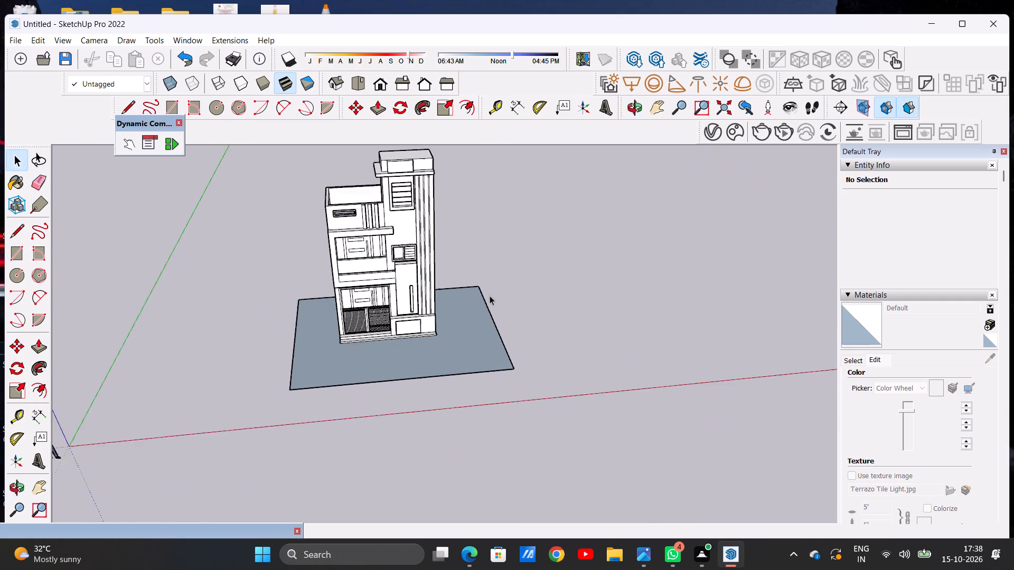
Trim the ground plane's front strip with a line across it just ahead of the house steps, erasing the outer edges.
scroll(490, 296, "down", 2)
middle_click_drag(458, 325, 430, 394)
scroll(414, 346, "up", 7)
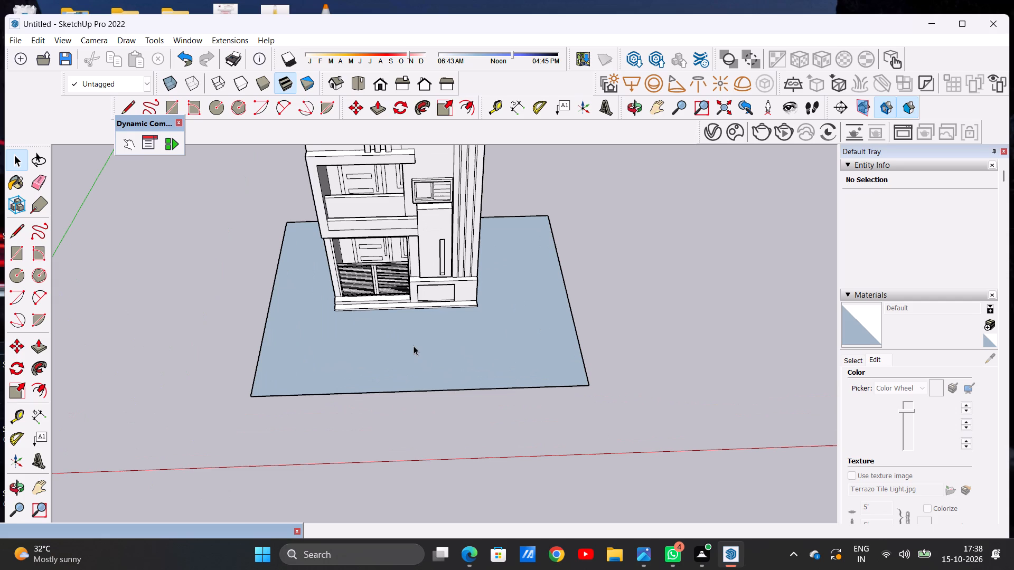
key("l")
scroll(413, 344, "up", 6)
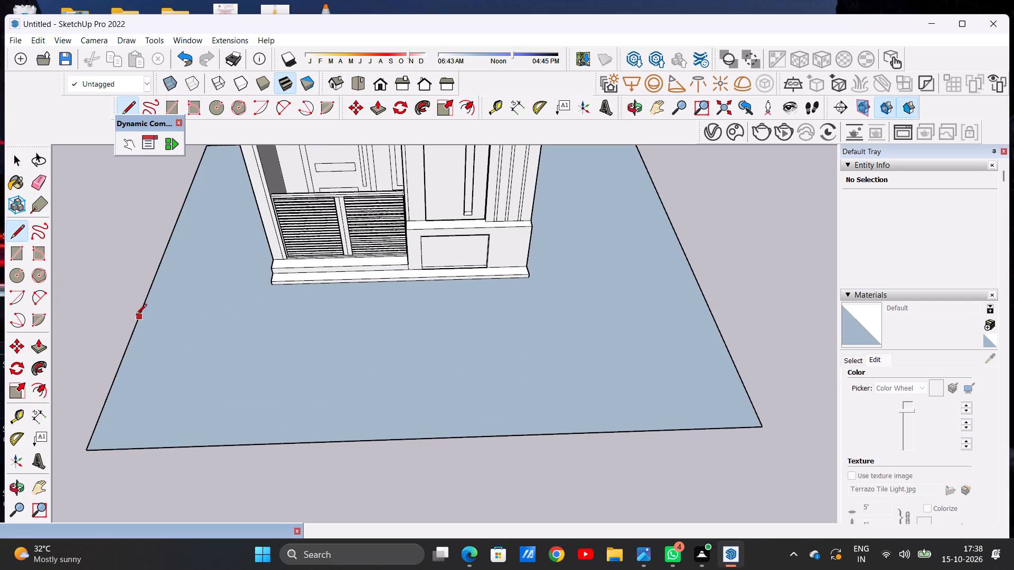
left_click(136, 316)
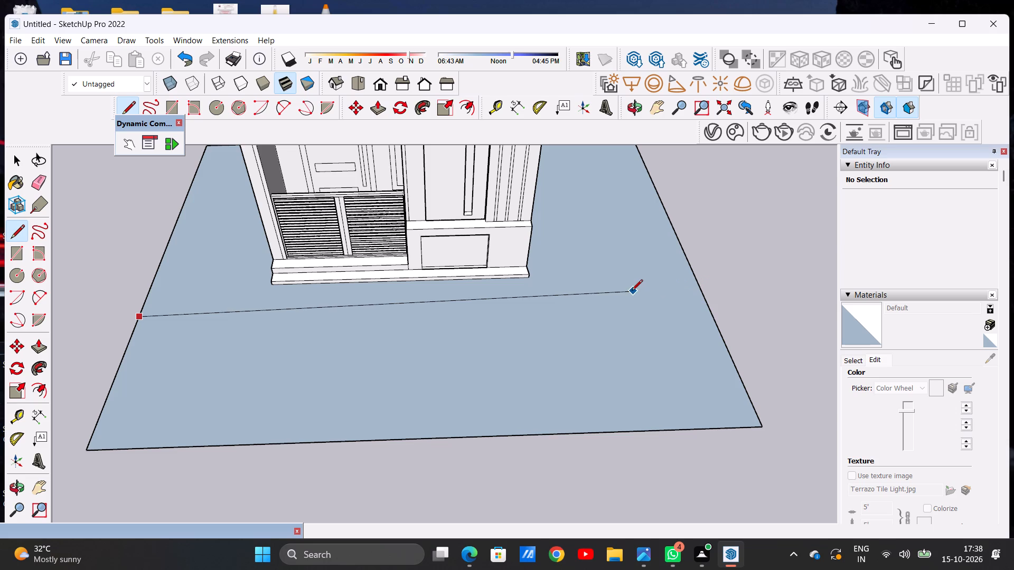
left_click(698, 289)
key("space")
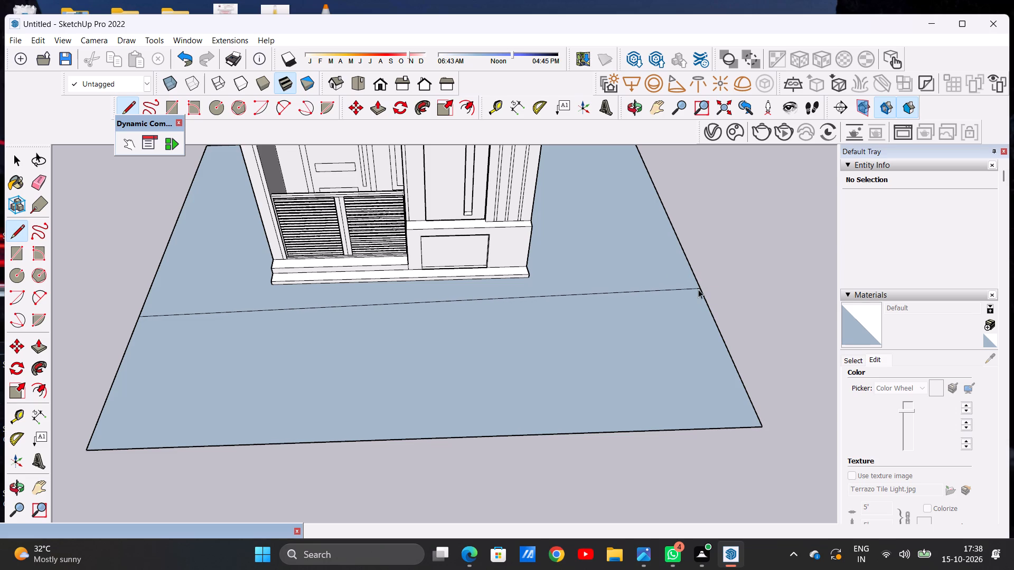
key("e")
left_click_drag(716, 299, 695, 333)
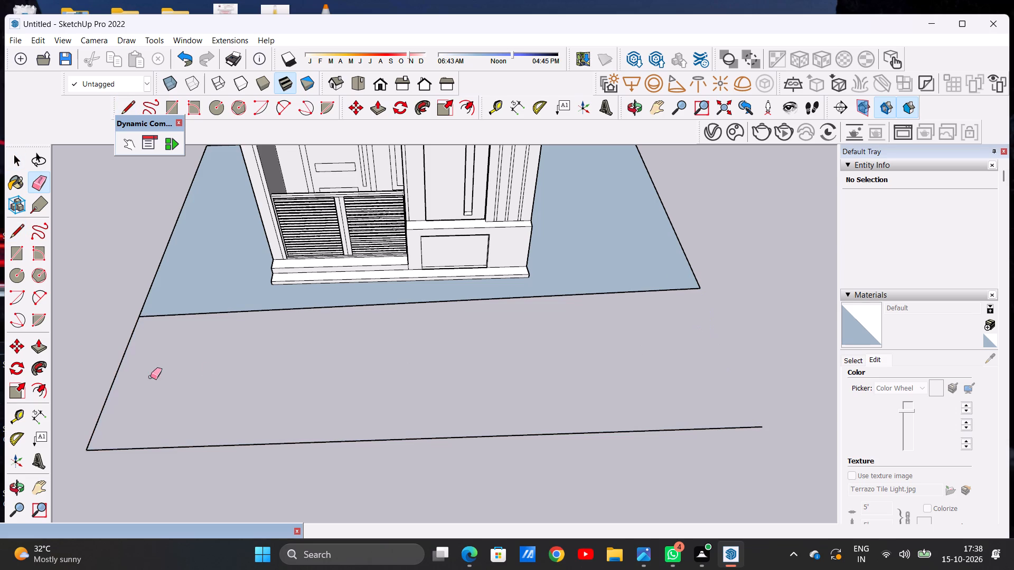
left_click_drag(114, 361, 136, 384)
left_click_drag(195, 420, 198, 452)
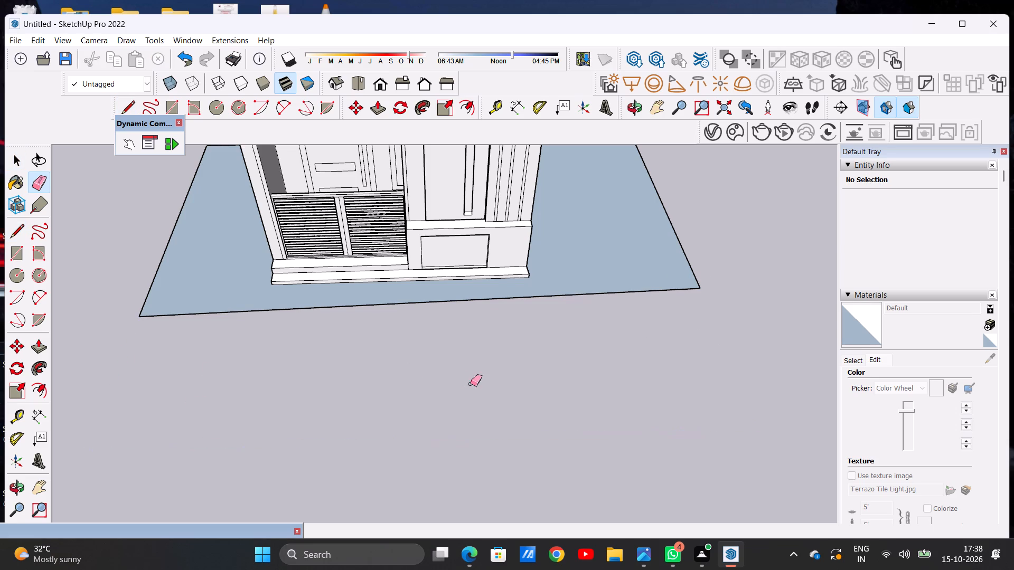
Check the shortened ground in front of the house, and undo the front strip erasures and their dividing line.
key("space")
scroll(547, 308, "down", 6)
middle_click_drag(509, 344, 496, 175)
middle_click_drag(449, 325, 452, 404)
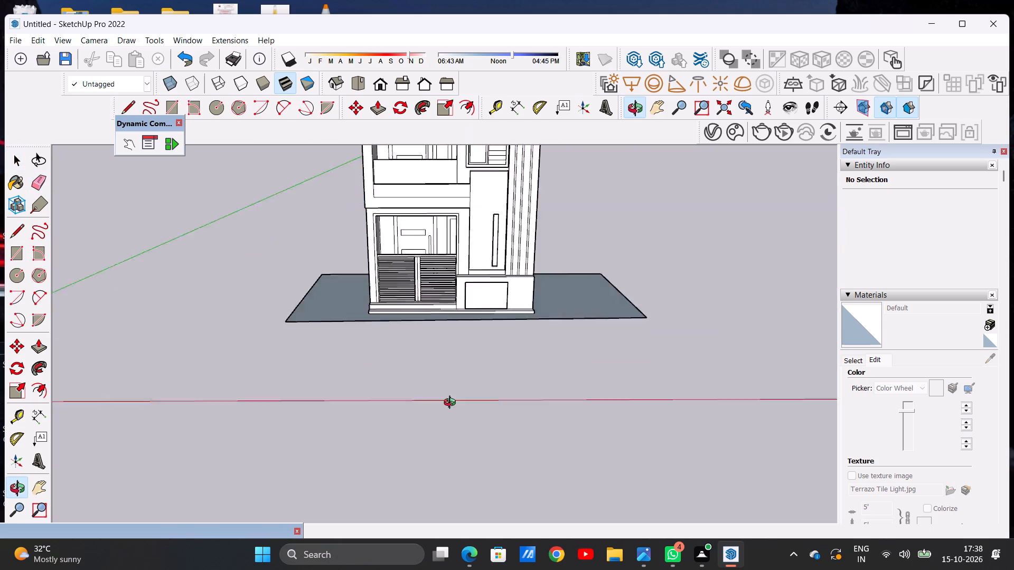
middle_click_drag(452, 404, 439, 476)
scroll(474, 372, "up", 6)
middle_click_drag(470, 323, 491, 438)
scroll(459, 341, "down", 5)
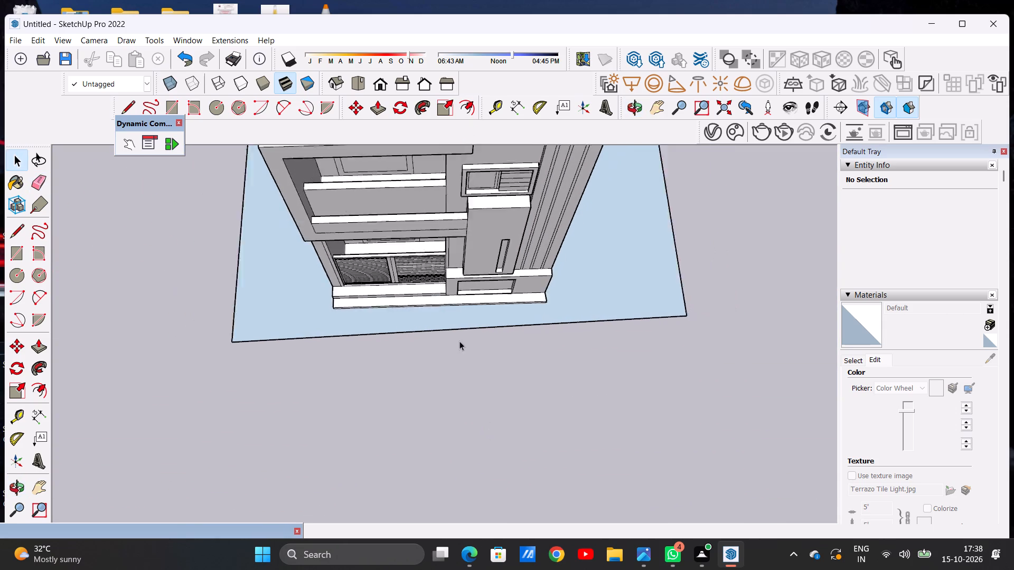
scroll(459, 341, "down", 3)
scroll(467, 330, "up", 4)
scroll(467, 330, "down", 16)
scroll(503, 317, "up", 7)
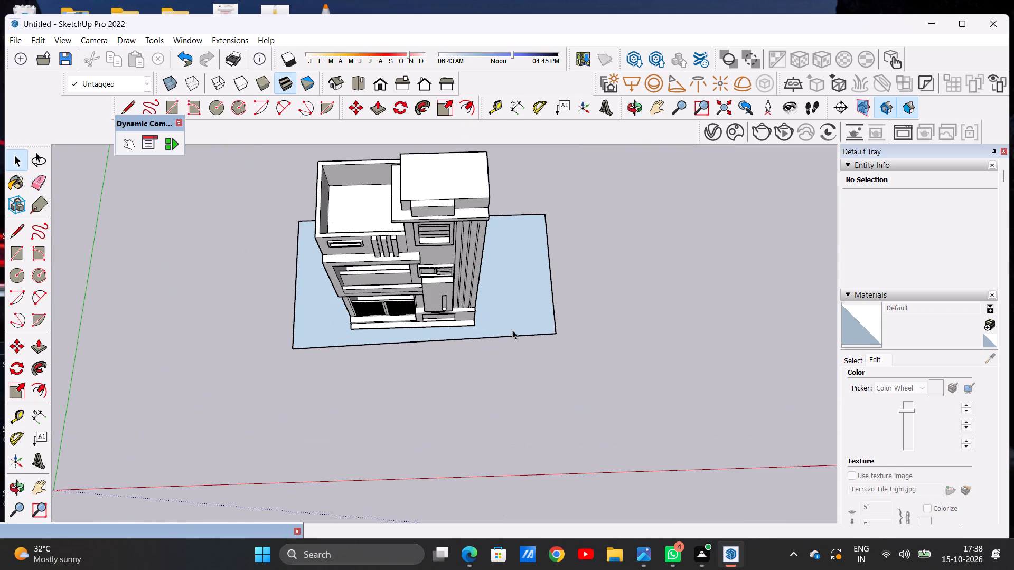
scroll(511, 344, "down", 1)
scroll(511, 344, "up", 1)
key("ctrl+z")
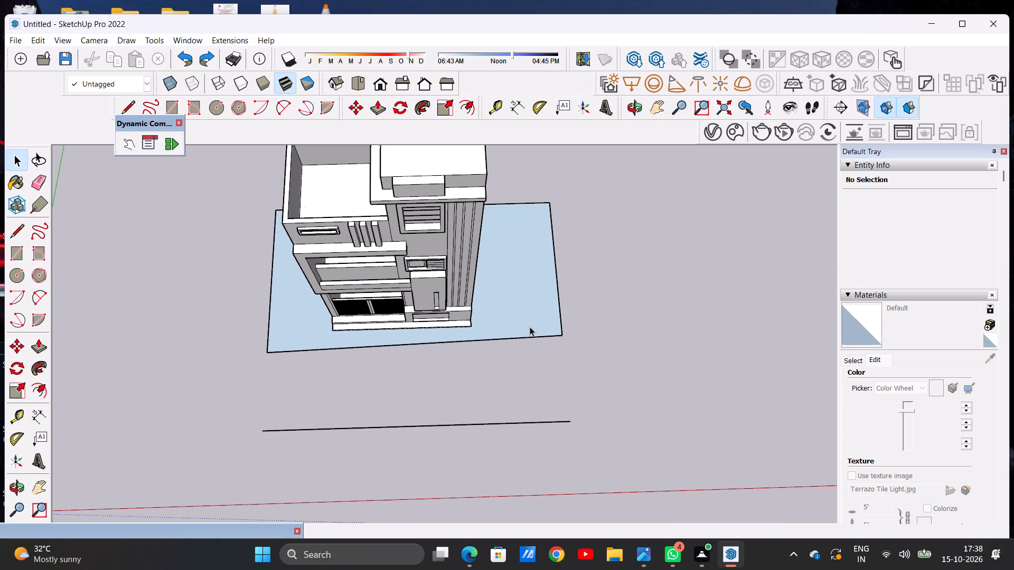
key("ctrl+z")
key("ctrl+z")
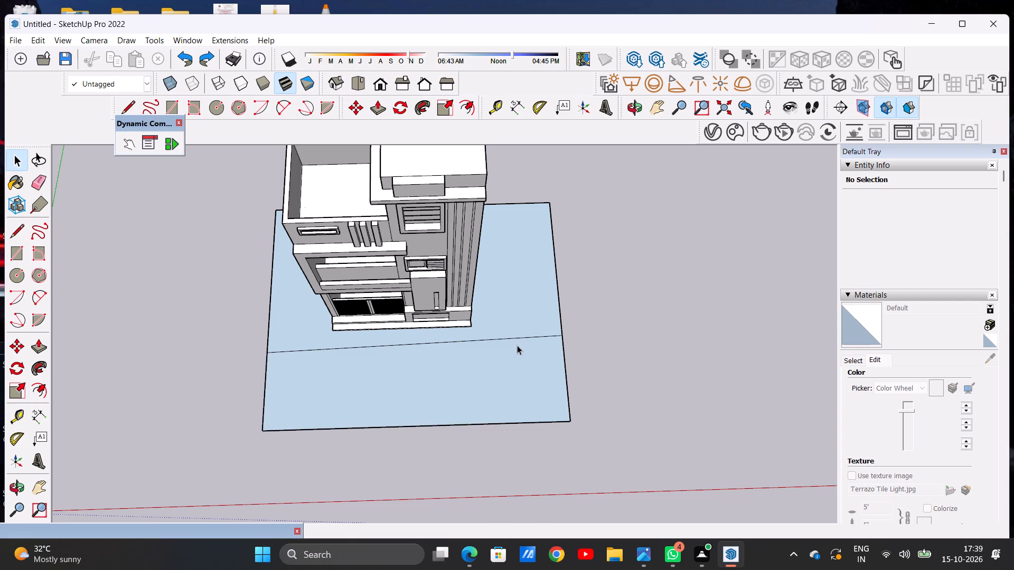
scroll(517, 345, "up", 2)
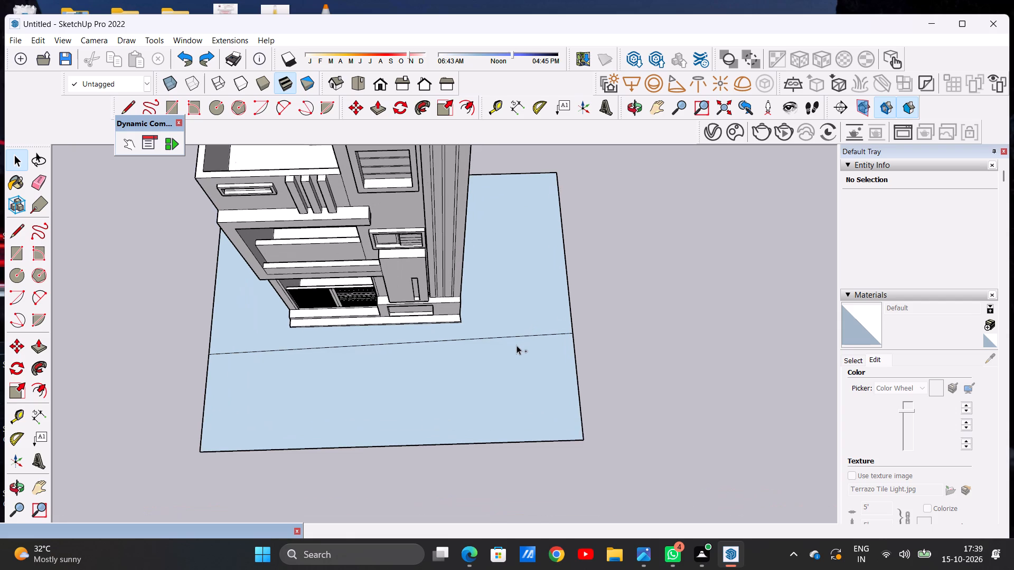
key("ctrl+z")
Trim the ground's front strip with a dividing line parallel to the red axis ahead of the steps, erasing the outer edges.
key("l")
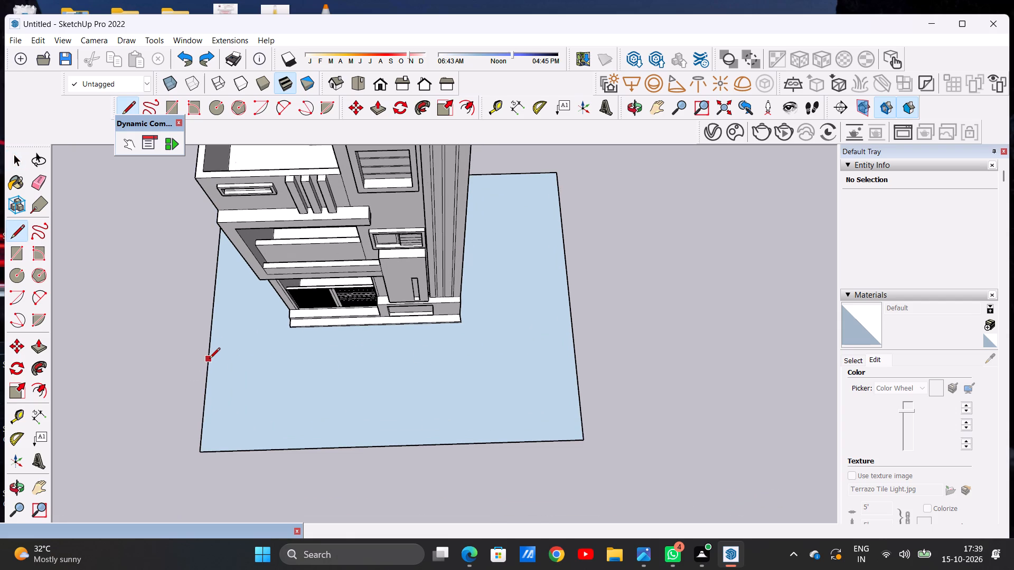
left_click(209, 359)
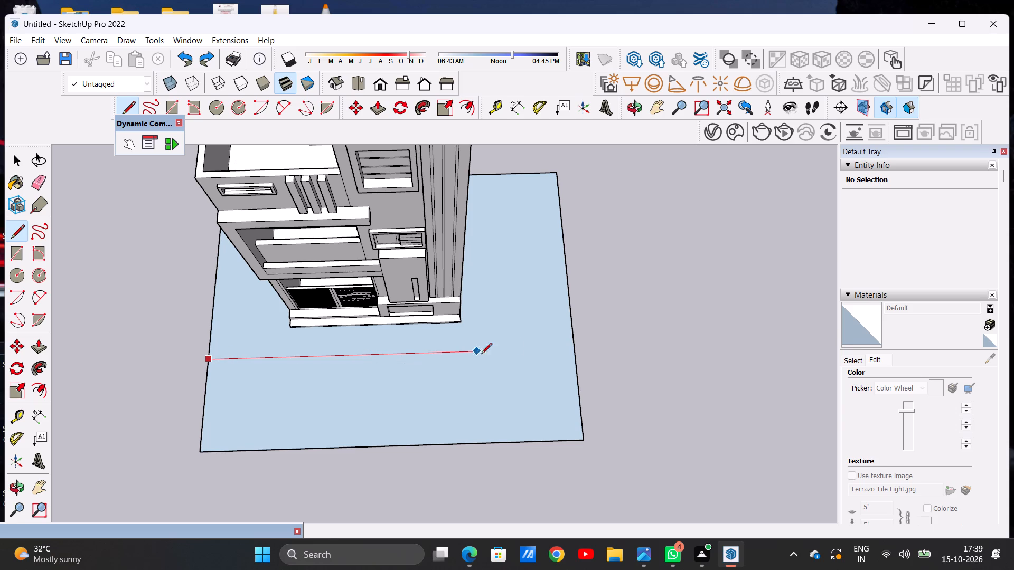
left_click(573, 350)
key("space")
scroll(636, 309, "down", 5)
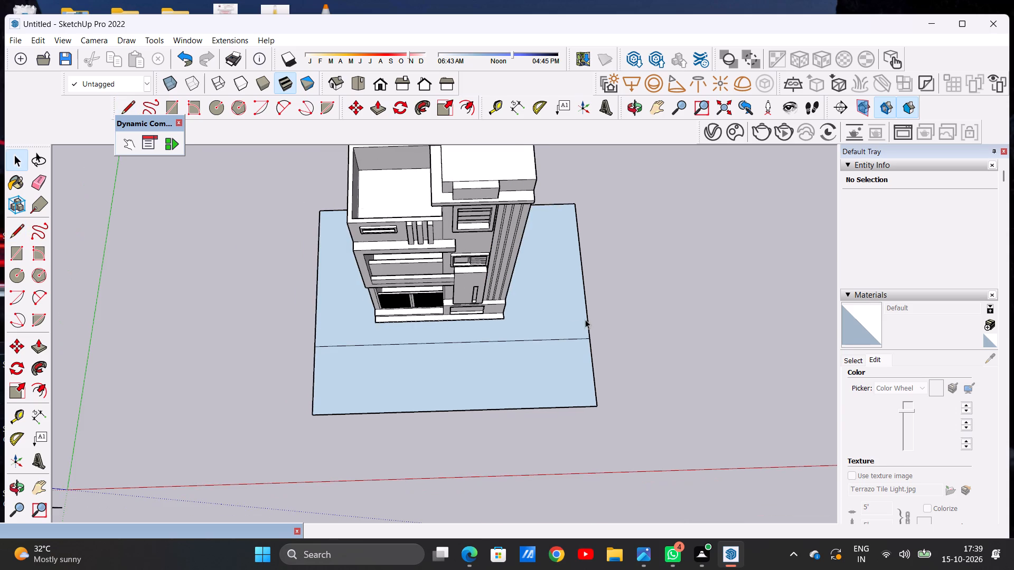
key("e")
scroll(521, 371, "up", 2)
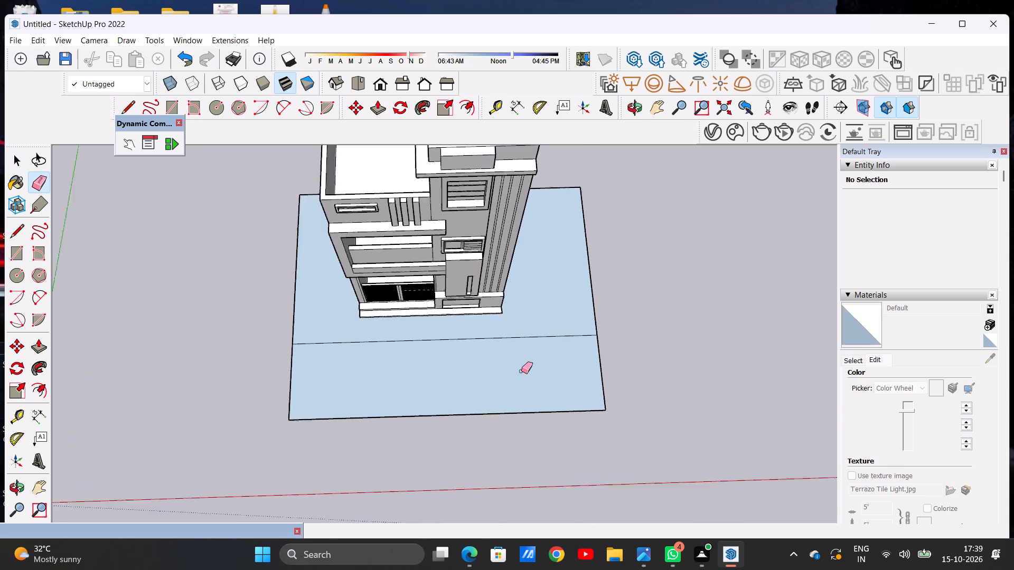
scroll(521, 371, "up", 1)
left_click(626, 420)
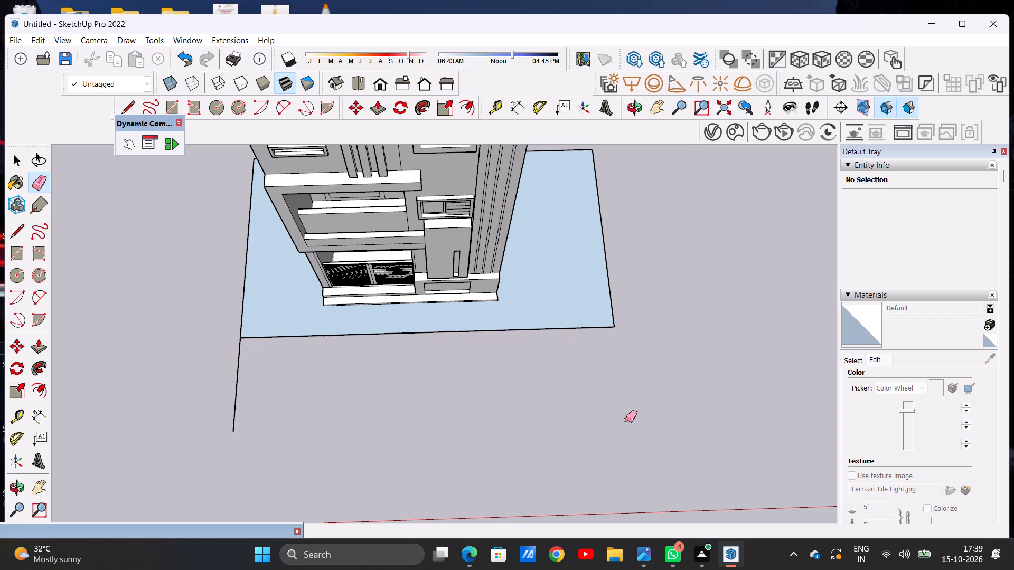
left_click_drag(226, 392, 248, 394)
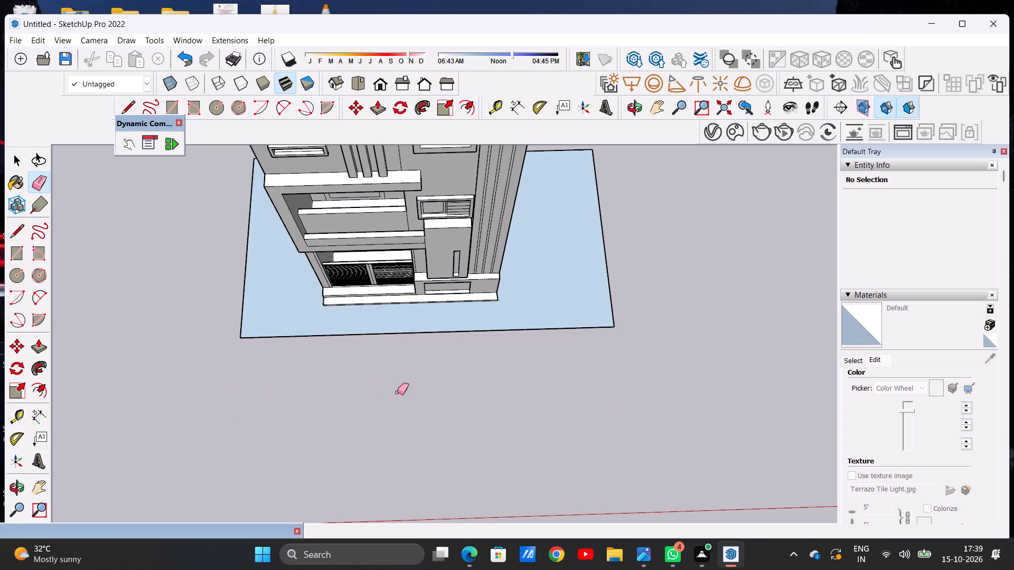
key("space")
Draw a line from the base of the house's right front wall corner to the ground's side edge, parallel to the front edge.
scroll(437, 379, "down", 6)
middle_click_drag(453, 391, 456, 205)
scroll(483, 293, "up", 6)
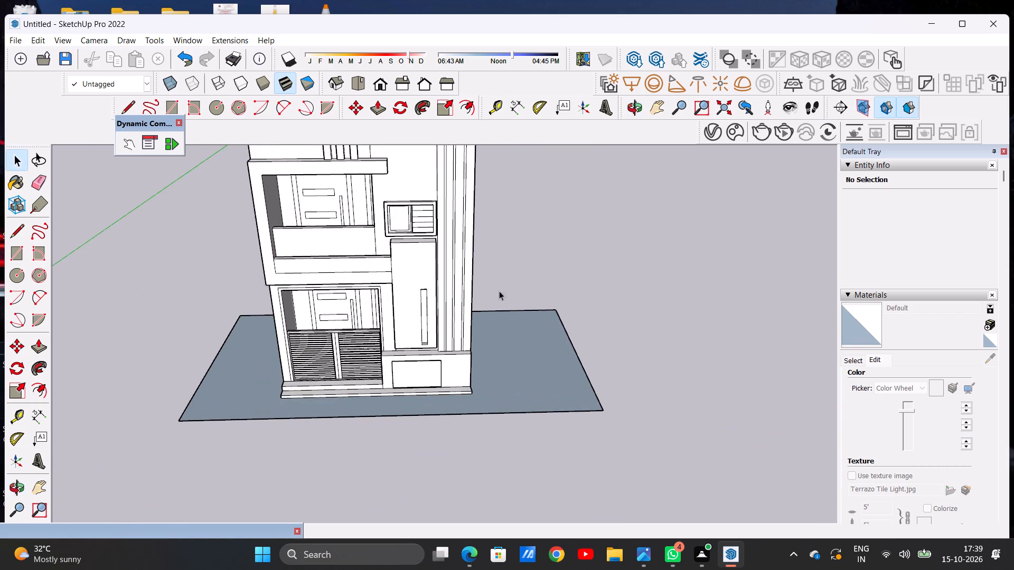
middle_click_drag(501, 309, 494, 429)
scroll(493, 327, "down", 6)
scroll(510, 322, "up", 1)
scroll(510, 322, "down", 1)
scroll(510, 322, "up", 2)
middle_click_drag(518, 361, 381, 398)
scroll(452, 387, "up", 7)
middle_click_drag(513, 383, 434, 365)
scroll(523, 379, "up", 5)
key("l")
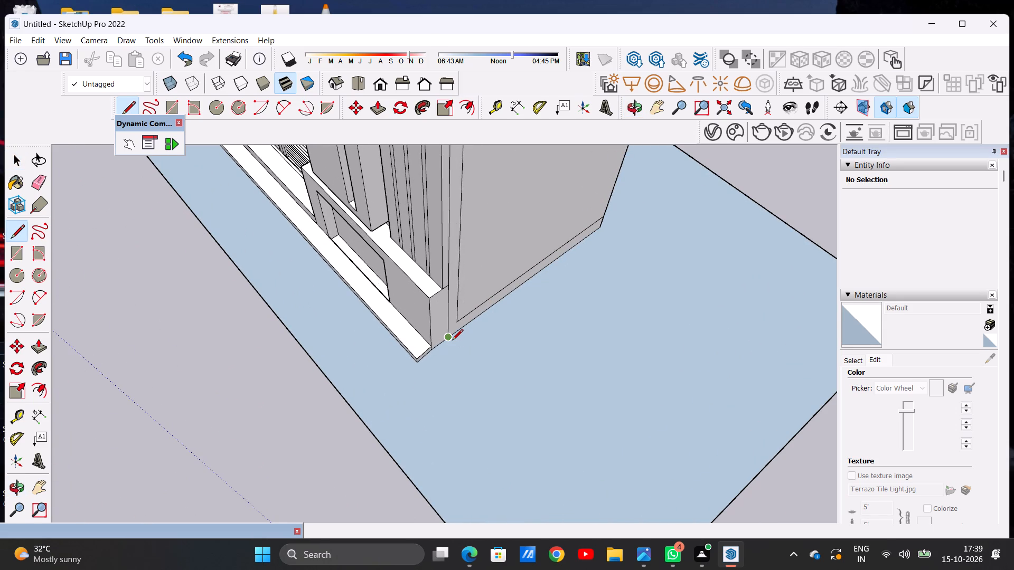
left_click(452, 341)
scroll(496, 374, "down", 6)
scroll(585, 451, "up", 5)
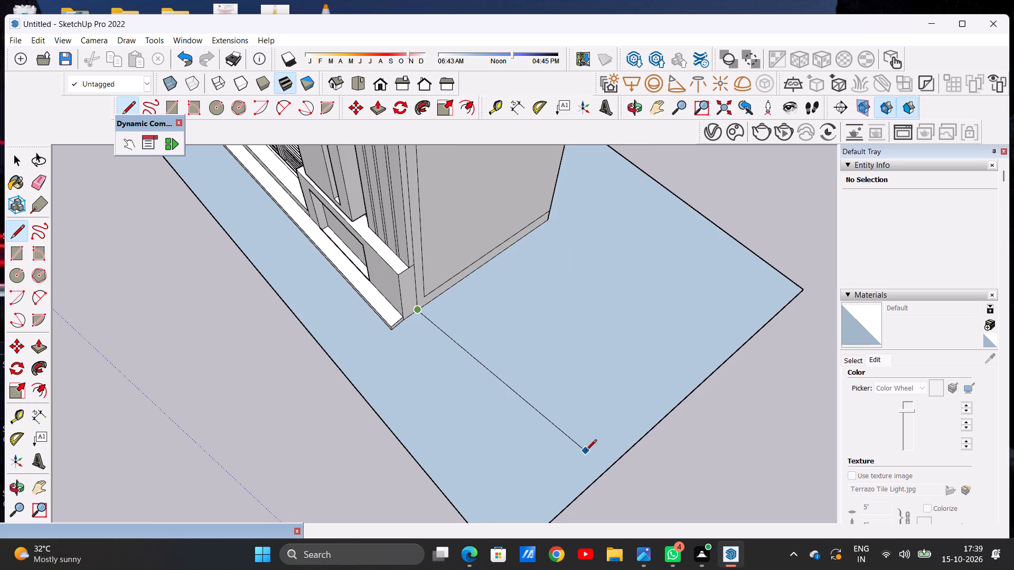
left_click(587, 489)
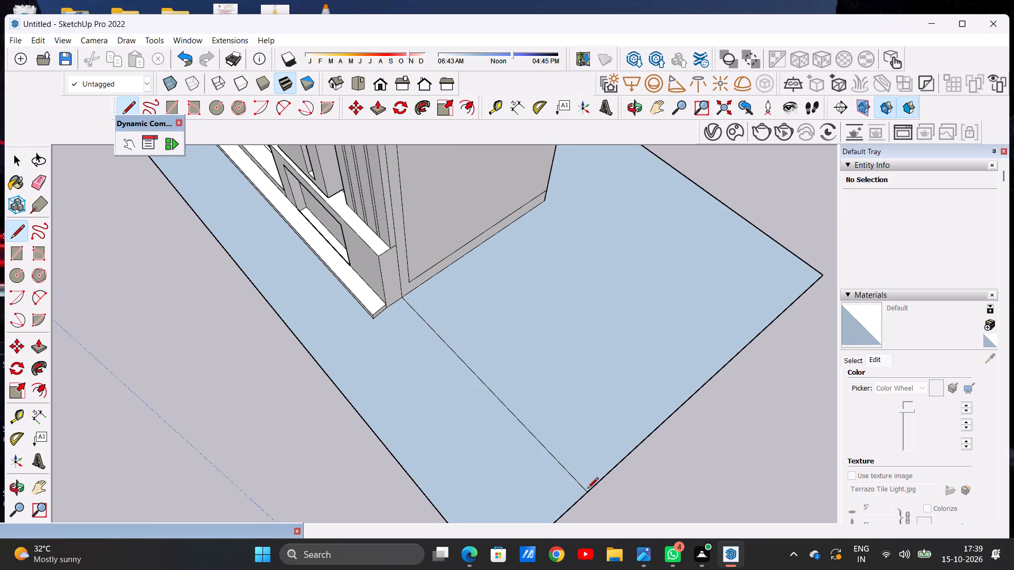
key("space")
Draw a matching line along the red axis from the house's left front wall corner to the ground's opposite side edge.
scroll(558, 324, "down", 13)
middle_click_drag(341, 232, 659, 230)
middle_click_drag(284, 294, 488, 218)
scroll(393, 384, "up", 13)
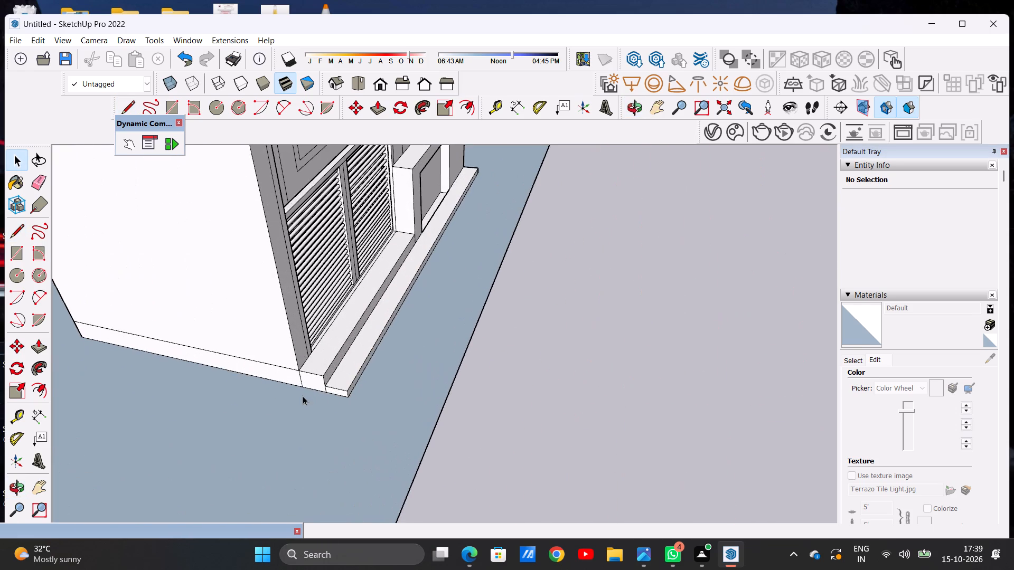
scroll(310, 312, "down", 8)
scroll(306, 359, "up", 7)
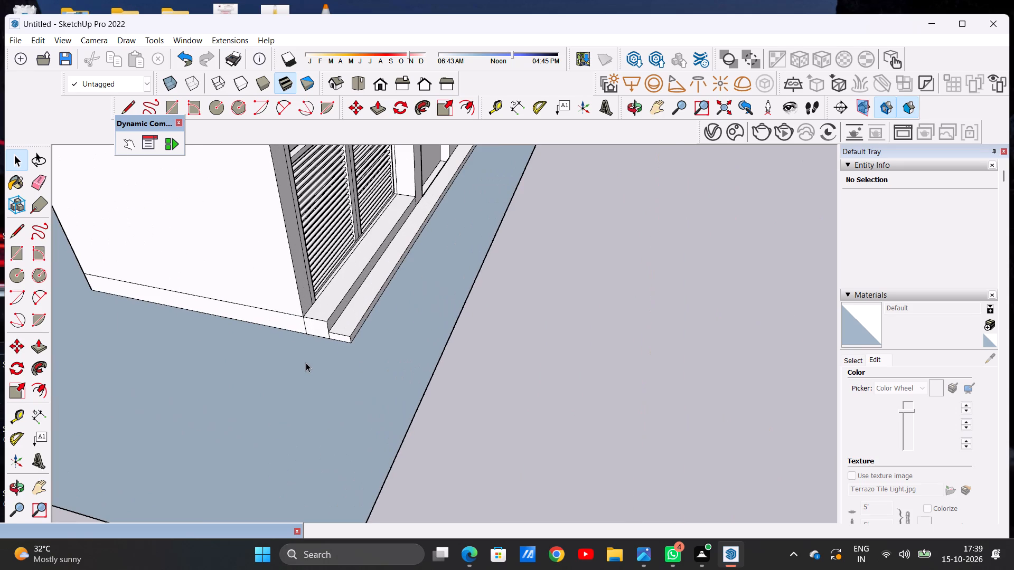
key("l")
left_click(307, 336)
scroll(282, 359, "down", 6)
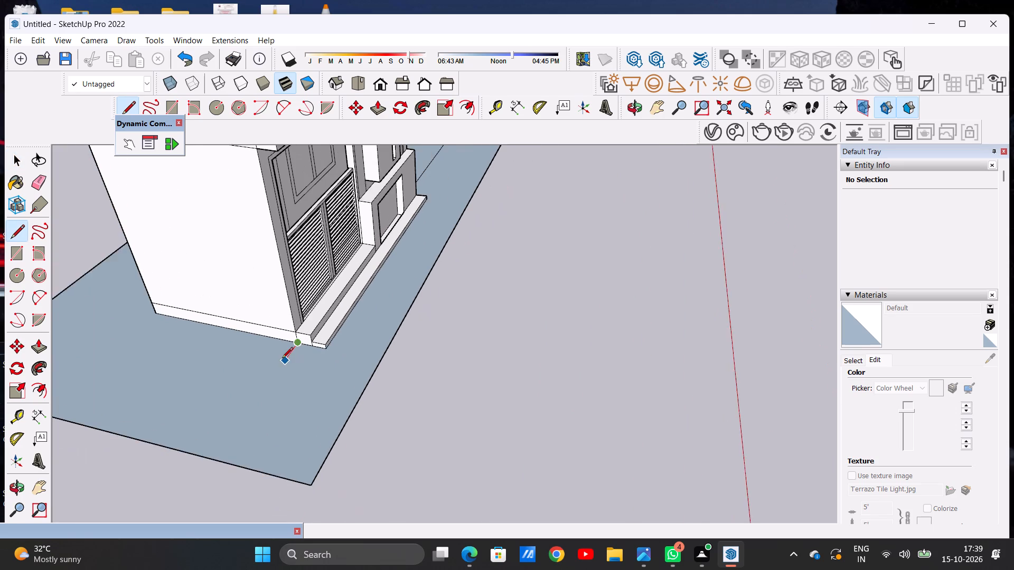
left_click(219, 445)
key("space")
Erase the ground plane's front edge and both leftover side edge stubs so the ground ends at the house's front wall line.
key("e")
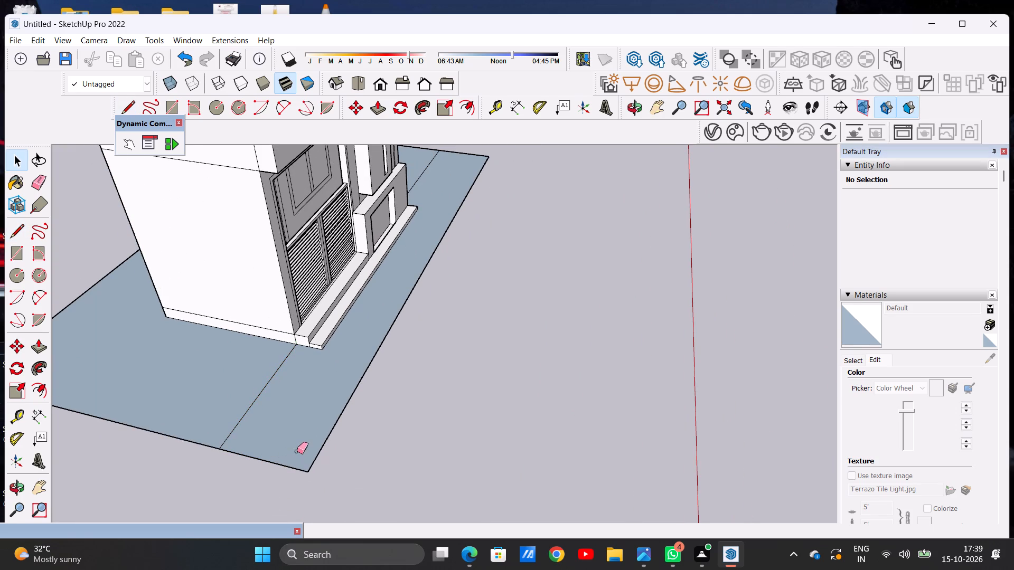
left_click(309, 471)
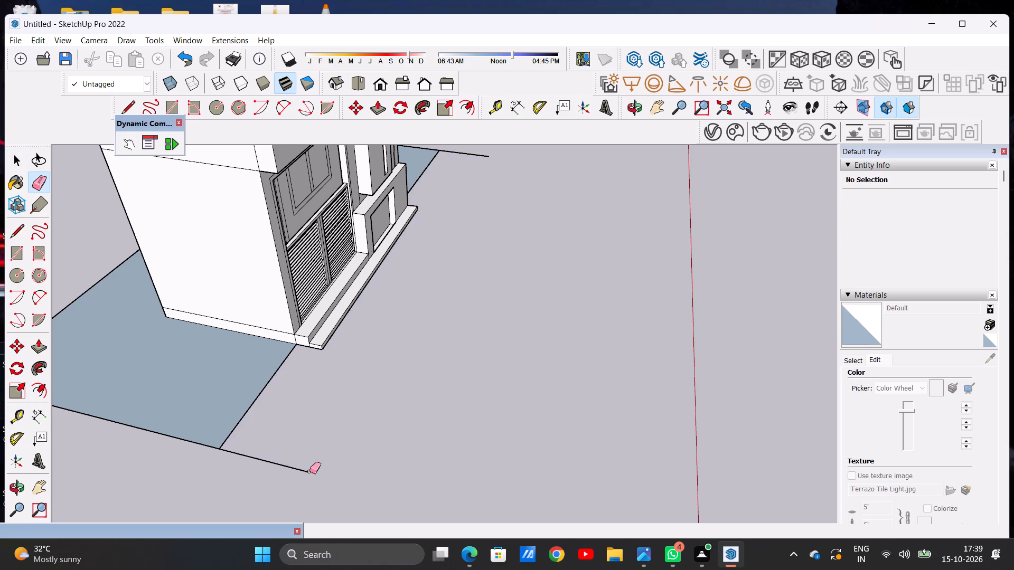
scroll(332, 439, "down", 3)
middle_click_drag(369, 416, 256, 325)
middle_click_drag(390, 366, 324, 238)
middle_click_drag(315, 304, 320, 461)
scroll(234, 423, "up", 7)
left_click_drag(228, 395, 248, 384)
scroll(271, 458, "down", 15)
scroll(571, 333, "up", 13)
left_click_drag(492, 387, 515, 384)
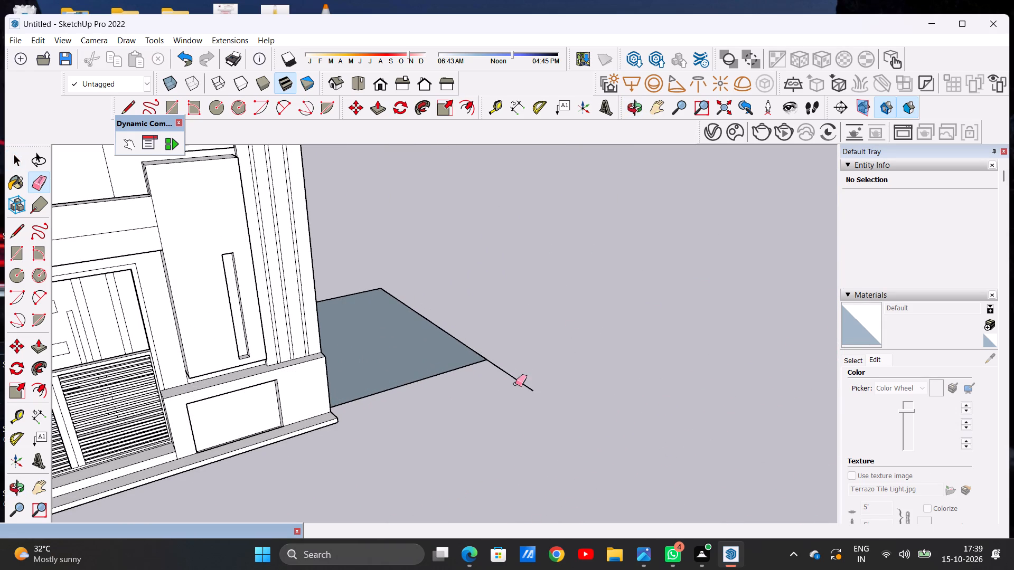
left_click_drag(515, 384, 532, 375)
key("space")
Examine the house and the trimmed ground plane from the front, above and side.
scroll(548, 341, "down", 5)
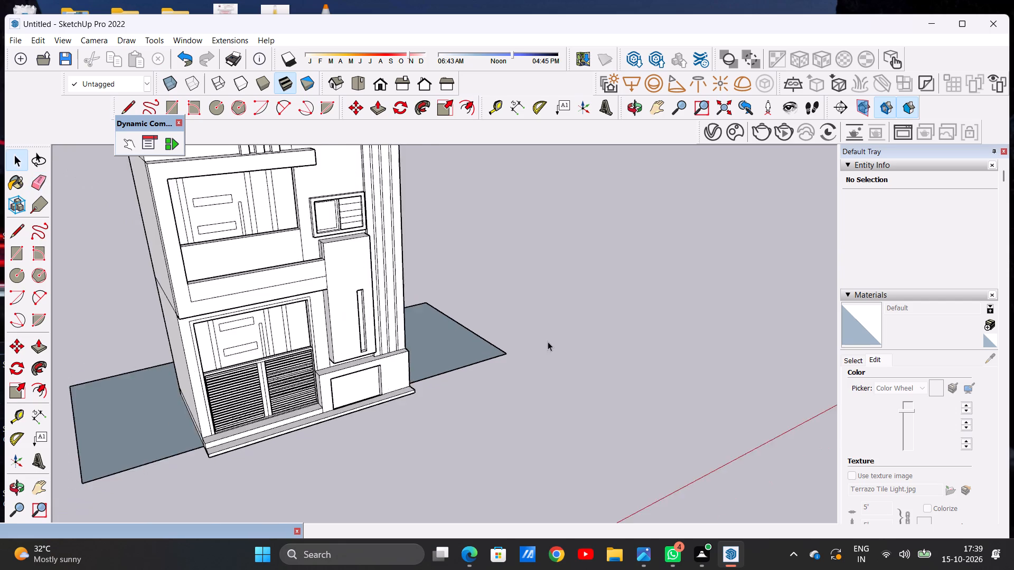
scroll(548, 341, "down", 7)
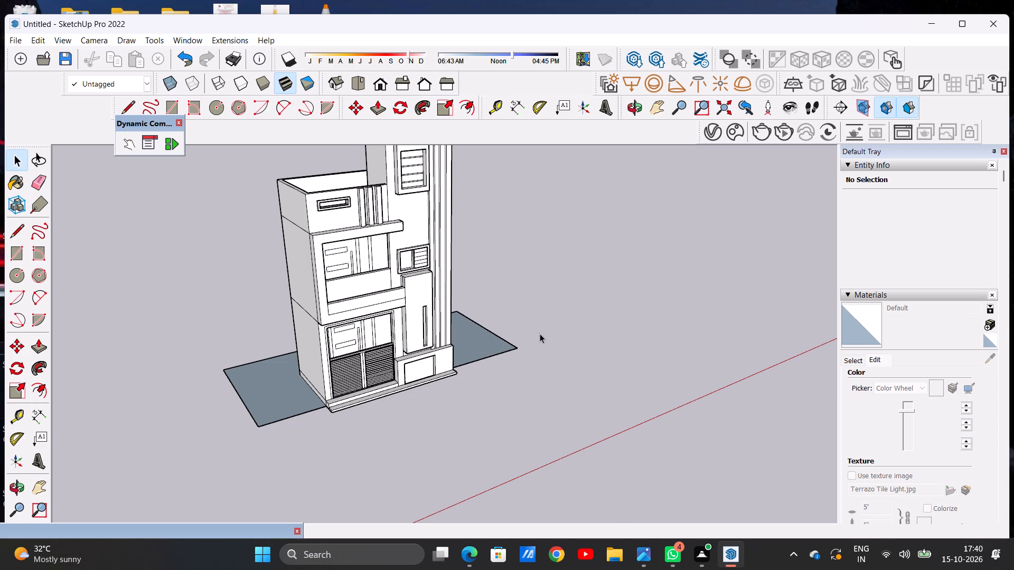
scroll(513, 329, "down", 8)
middle_click_drag(511, 367, 412, 371)
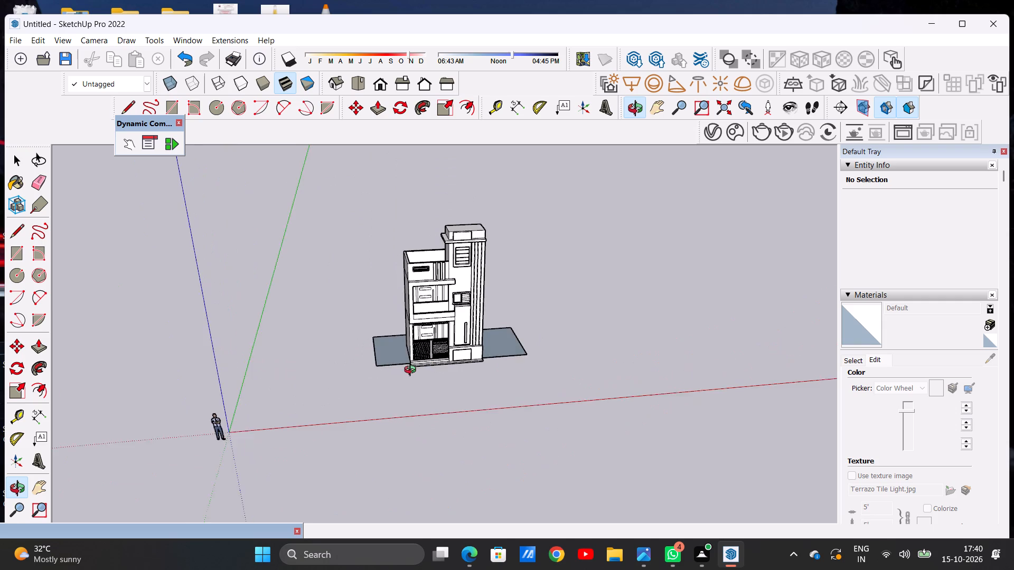
middle_click_drag(412, 371, 412, 372)
scroll(422, 349, "up", 7)
middle_click_drag(615, 373, 508, 424)
scroll(539, 388, "up", 4)
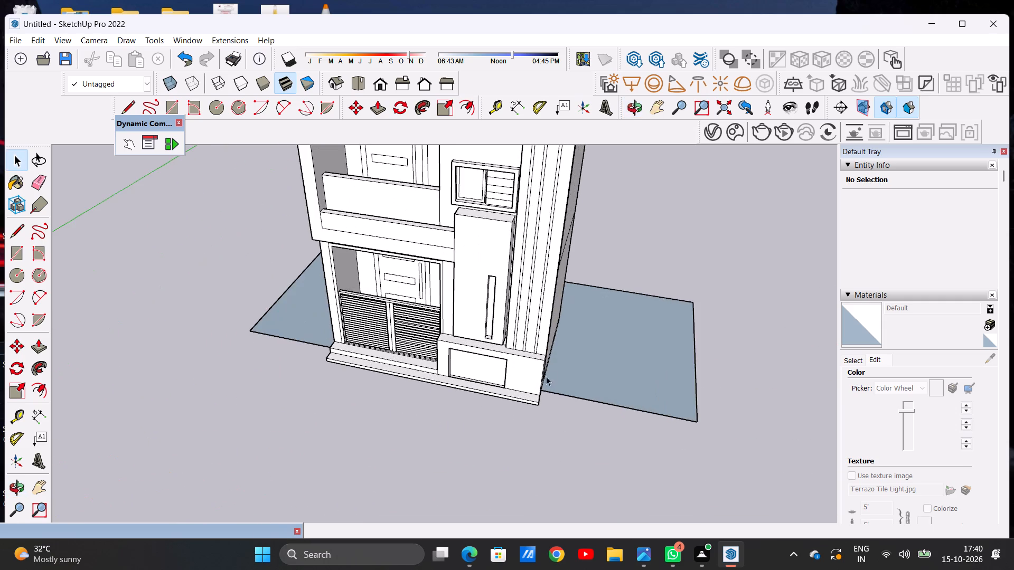
middle_click_drag(550, 358, 567, 408)
scroll(548, 340, "down", 12)
middle_click_drag(586, 318, 500, 376)
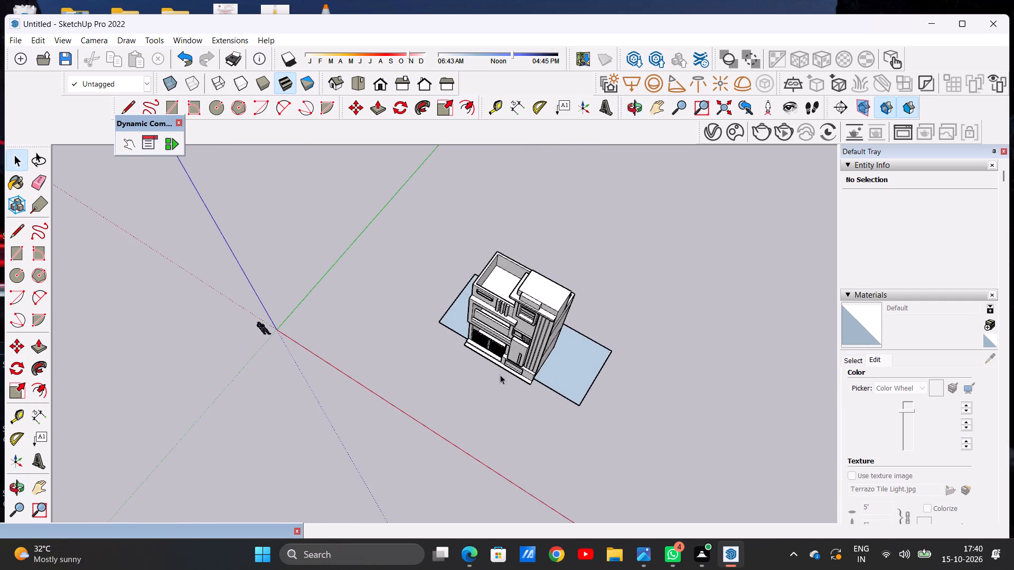
scroll(480, 329, "up", 9)
scroll(606, 374, "down", 5)
middle_click_drag(677, 408, 420, 341)
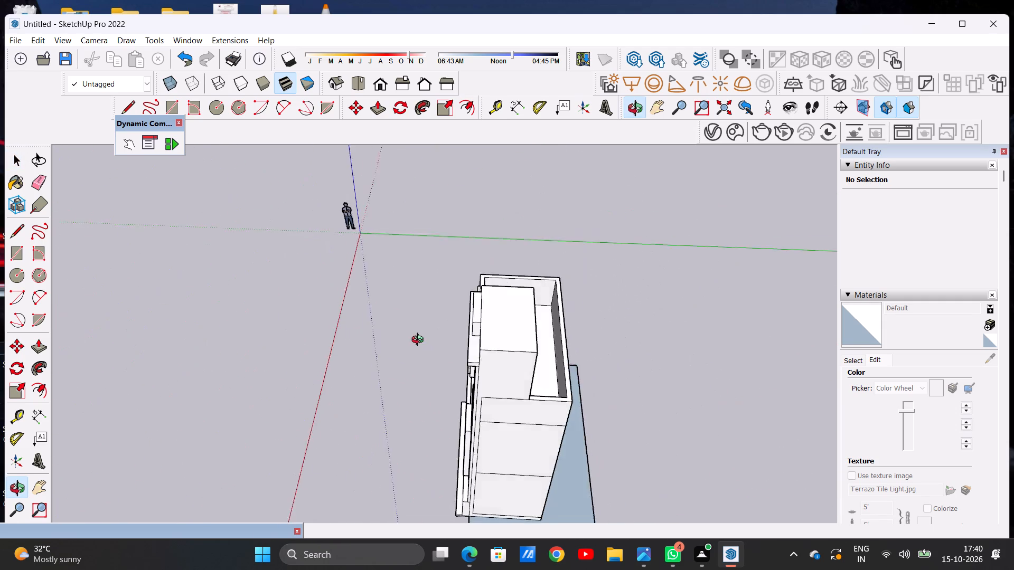
middle_click_drag(420, 341, 462, 329)
scroll(470, 304, "down", 11)
scroll(507, 370, "up", 10)
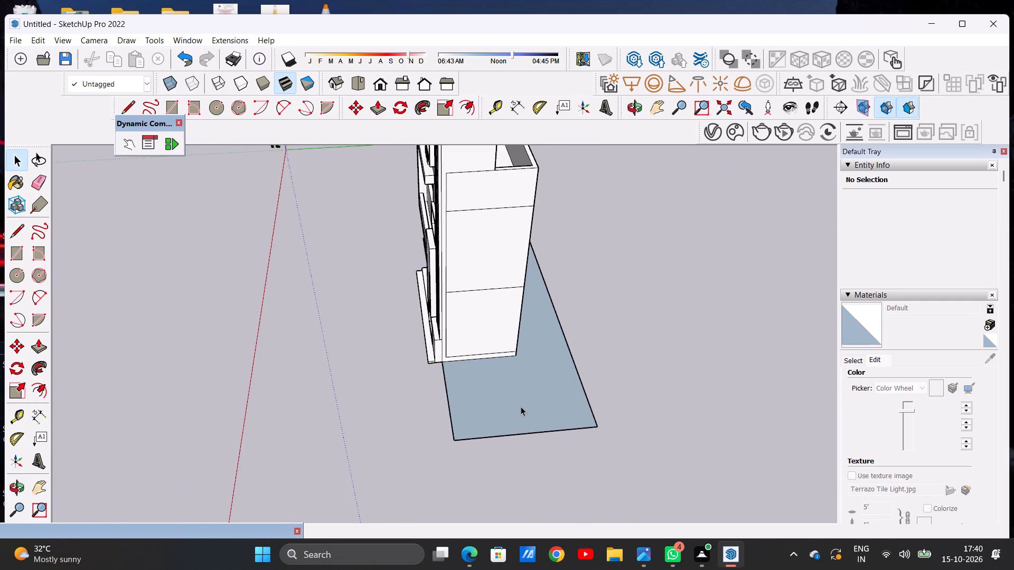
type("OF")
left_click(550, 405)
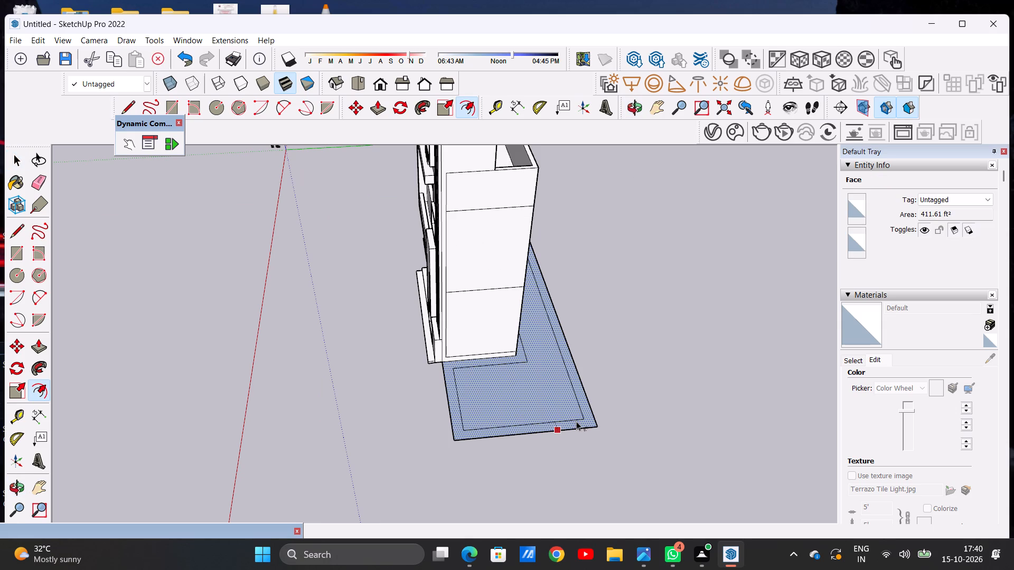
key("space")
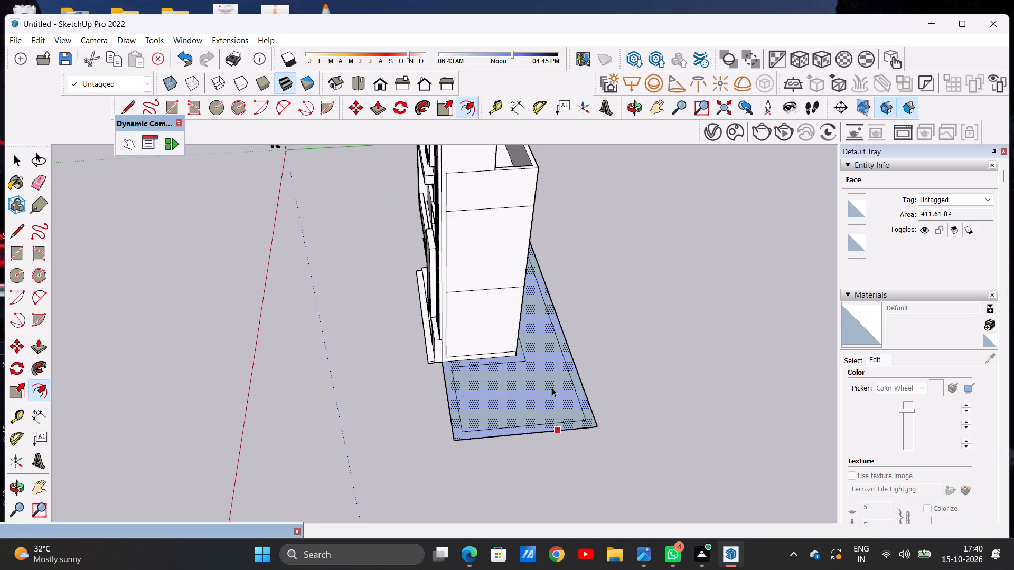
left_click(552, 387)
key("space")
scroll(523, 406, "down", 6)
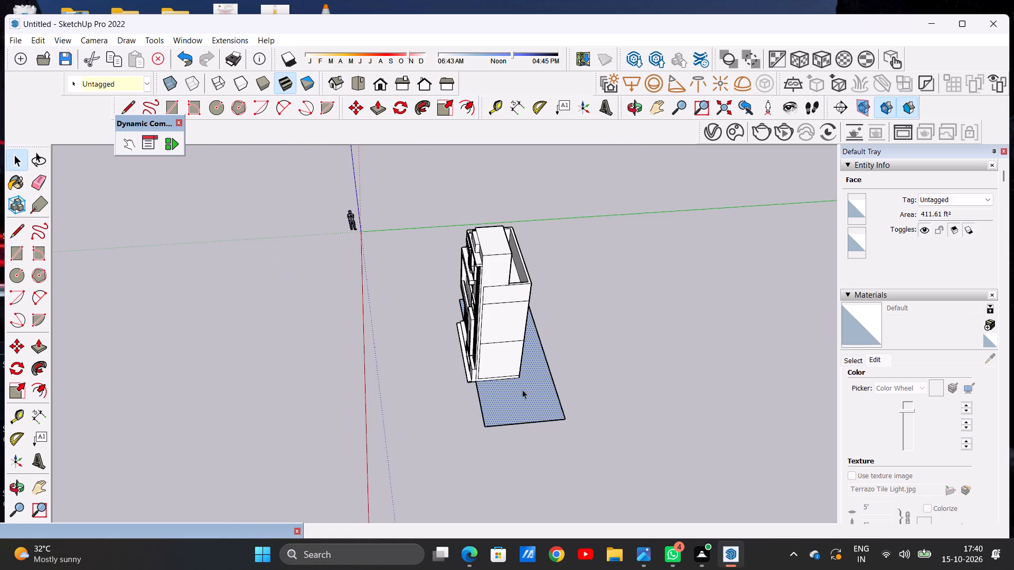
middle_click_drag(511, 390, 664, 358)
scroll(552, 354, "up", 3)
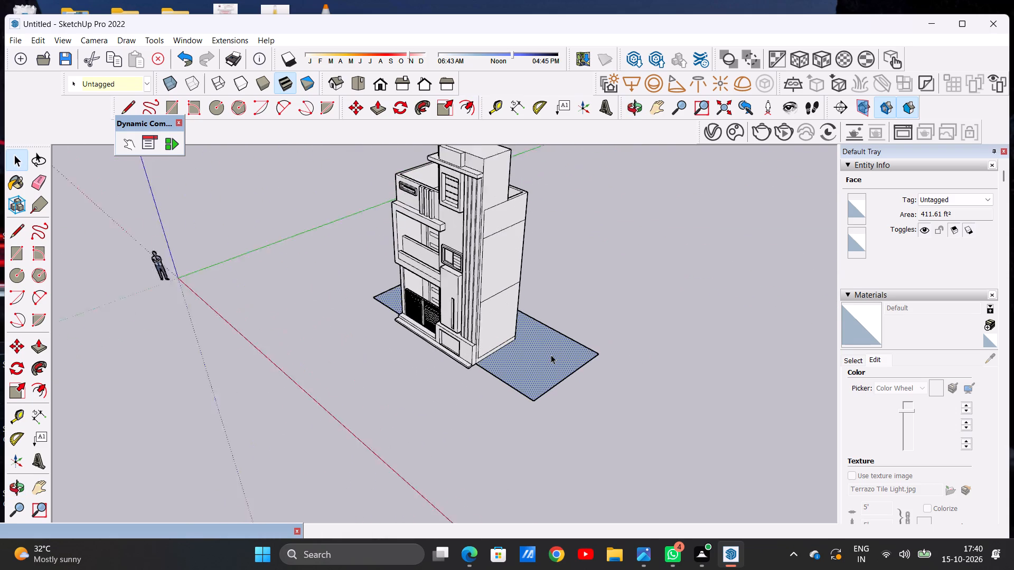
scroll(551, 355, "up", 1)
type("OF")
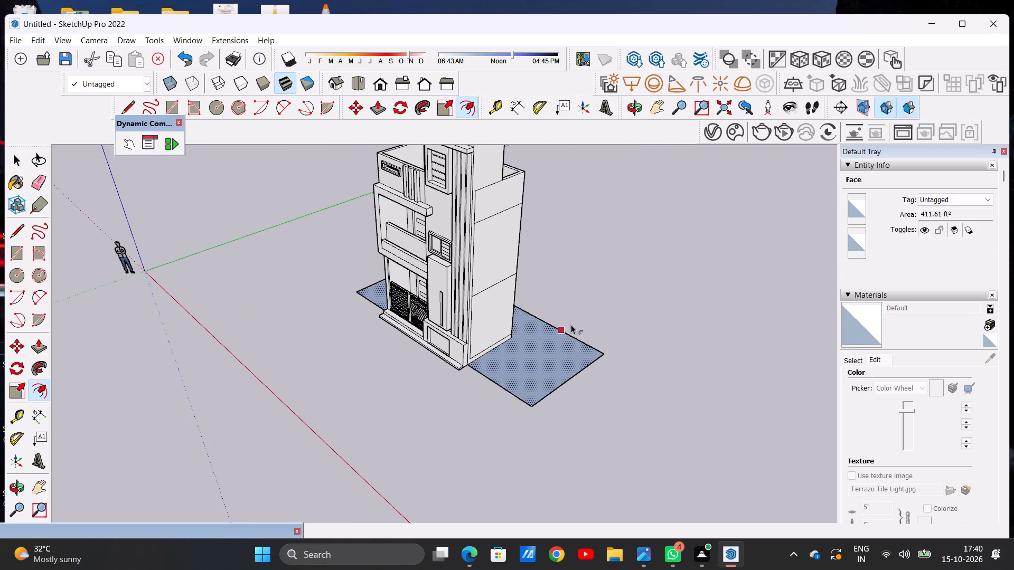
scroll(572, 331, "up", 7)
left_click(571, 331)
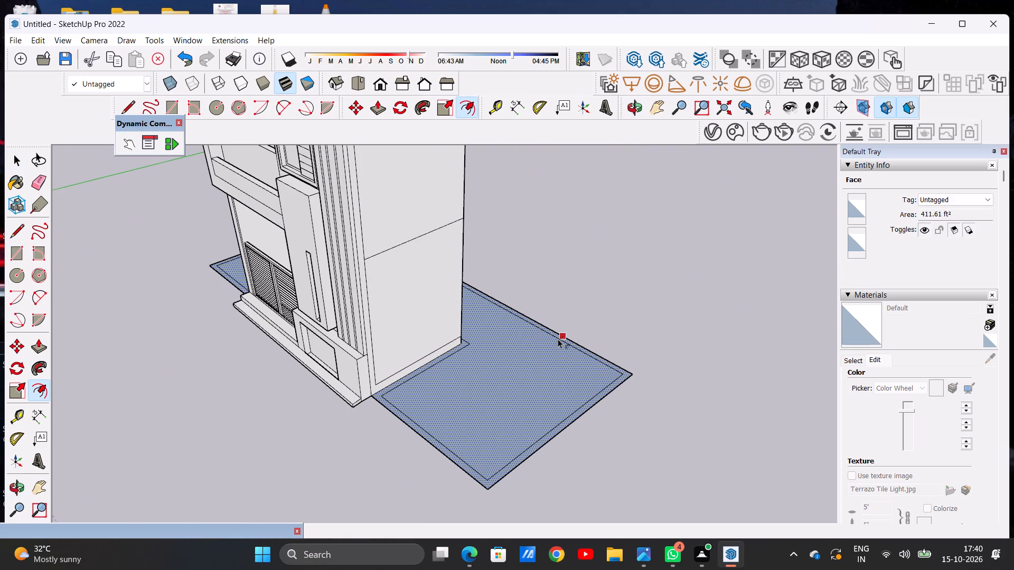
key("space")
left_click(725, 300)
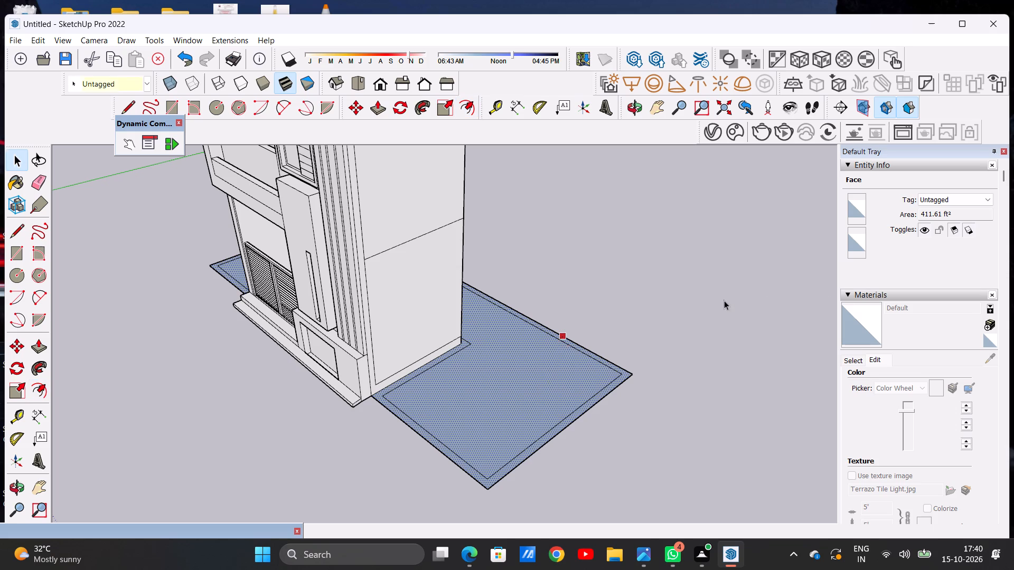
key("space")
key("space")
Offset the ground plane's outline inward to form a narrow border strip along its edges.
scroll(636, 301, "down", 7)
middle_click_drag(564, 325, 573, 430)
scroll(570, 394, "up", 1)
scroll(570, 394, "down", 1)
type("OF")
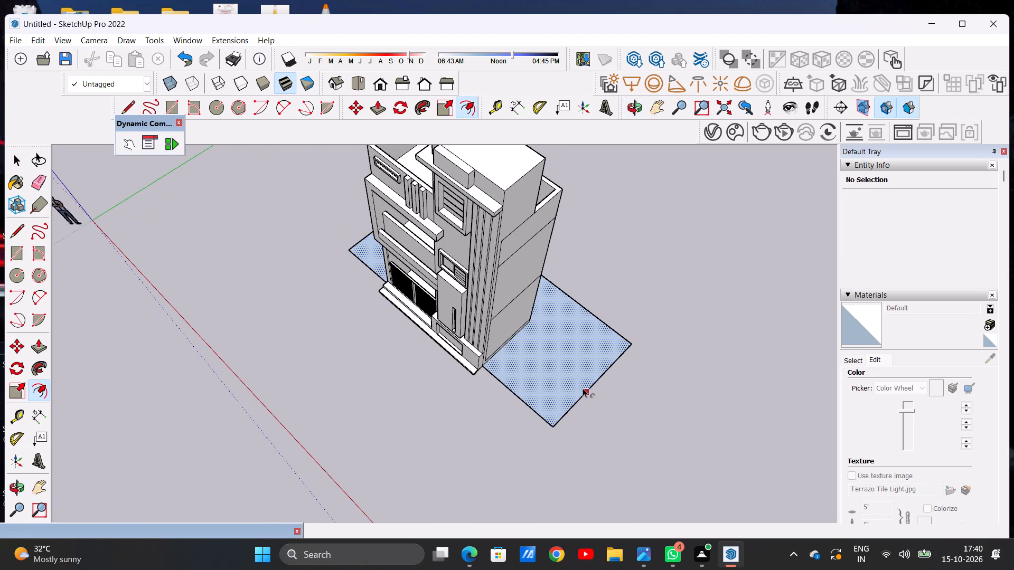
left_click(584, 384)
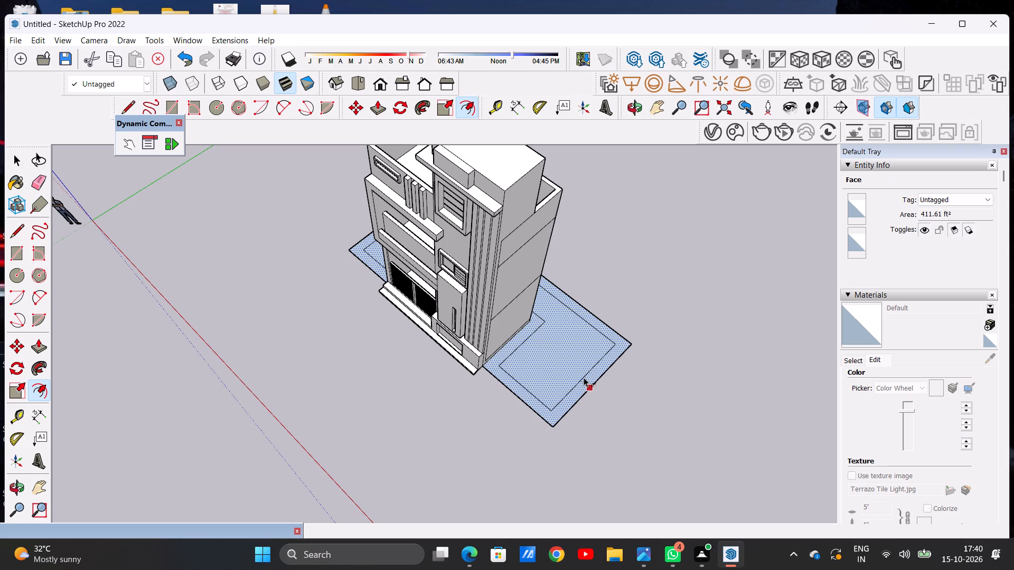
left_click(584, 377)
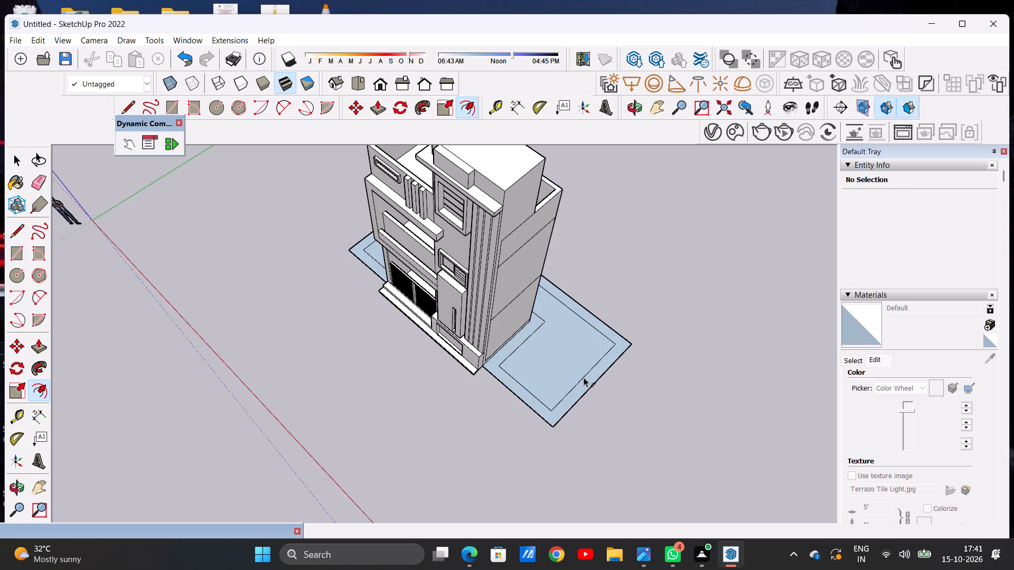
key("space")
Draw a line extending the inner outline's front edge to the base of the house's right side wall.
middle_click_drag(594, 349, 443, 343)
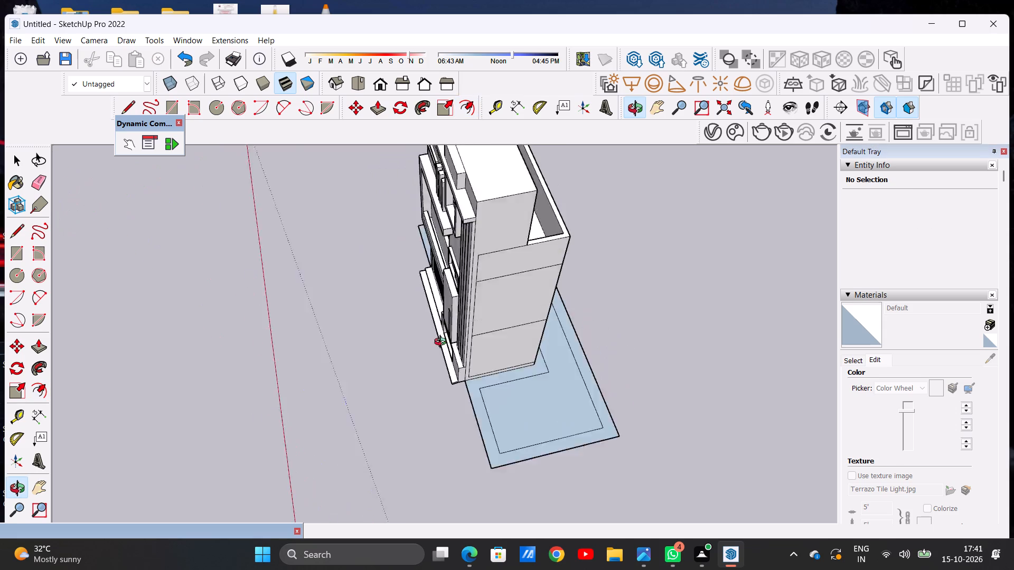
middle_click_drag(443, 343, 367, 339)
scroll(426, 355, "down", 4)
scroll(474, 378, "up", 7)
middle_click_drag(491, 411, 408, 394)
scroll(408, 394, "up", 1)
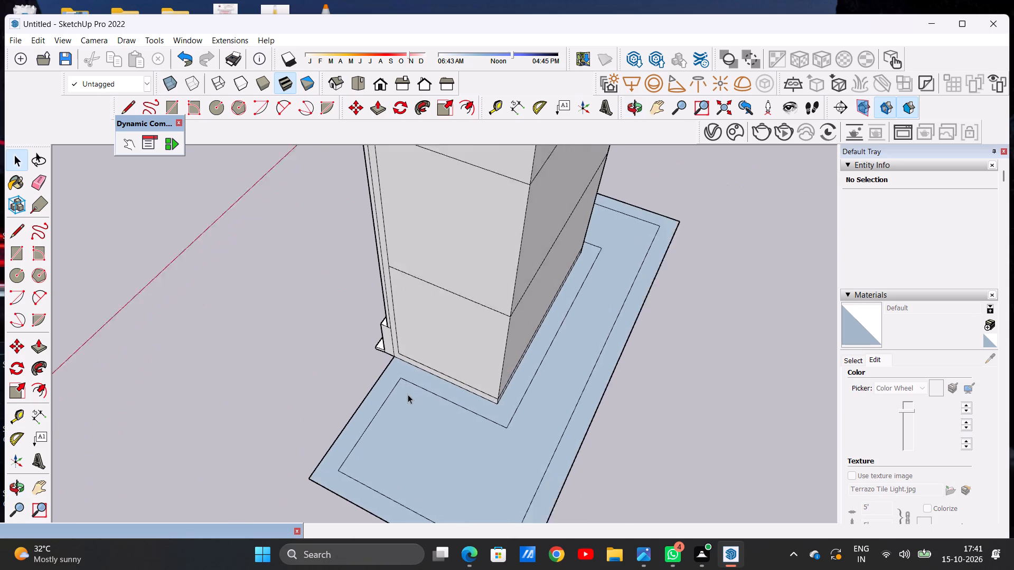
scroll(408, 394, "up", 1)
key("l")
scroll(407, 386, "up", 2)
scroll(407, 386, "down", 1)
scroll(407, 386, "up", 8)
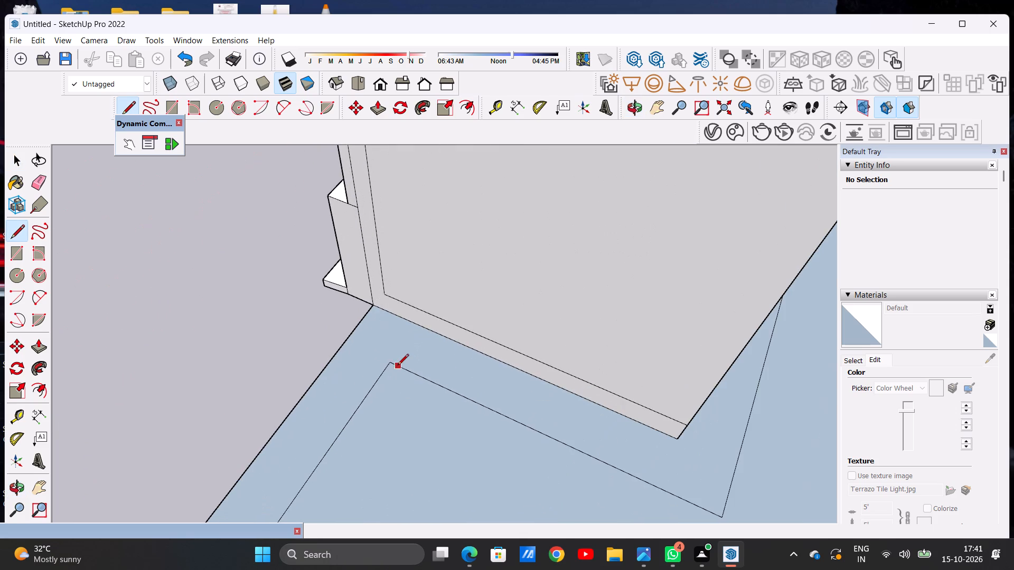
left_click(395, 363)
left_click(416, 323)
Draw a matching line extending the inner outline's front edge to the base of the house's left side wall.
scroll(443, 364, "down", 20)
scroll(443, 364, "down", 2)
middle_click_drag(553, 293, 477, 305)
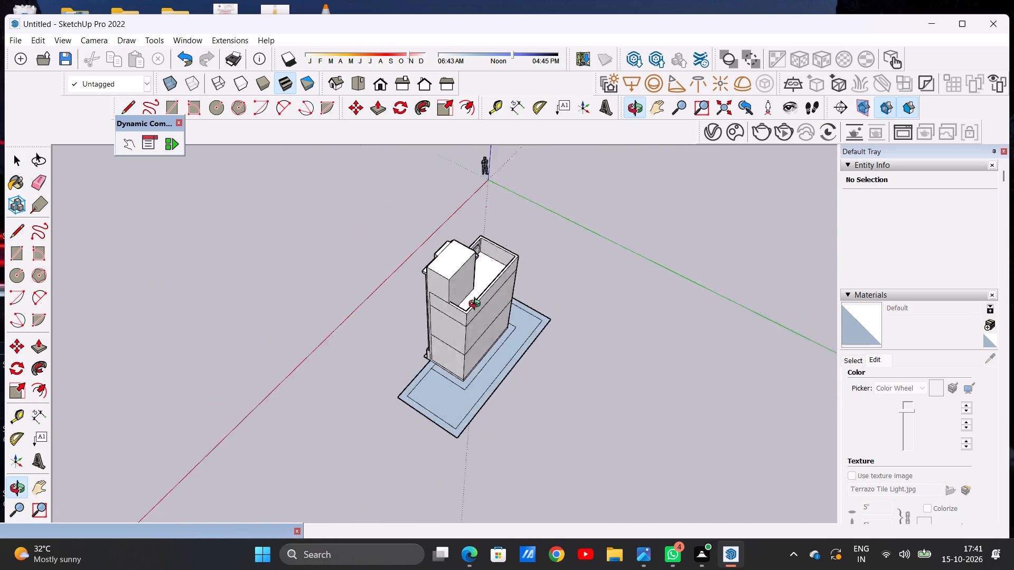
middle_click_drag(477, 305, 273, 268)
scroll(606, 427, "up", 7)
middle_click_drag(419, 321, 195, 395)
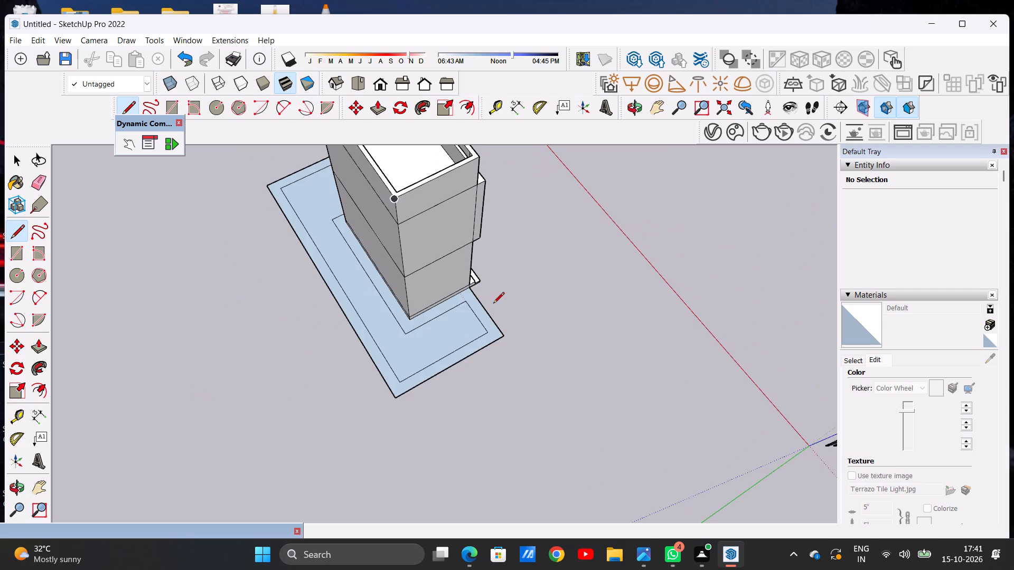
scroll(493, 303, "up", 20)
scroll(493, 303, "up", 4)
left_click(411, 274)
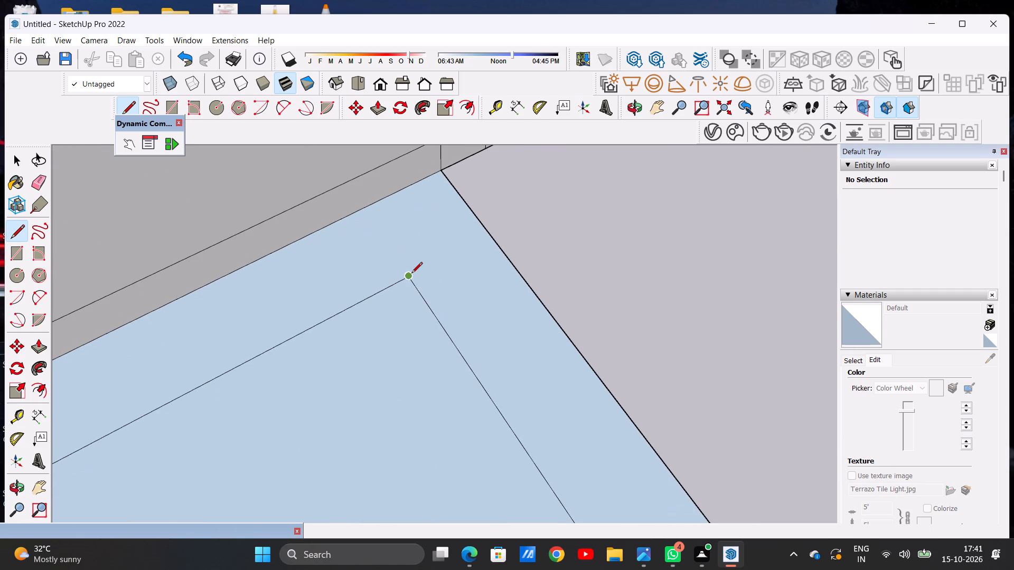
left_click(362, 208)
Erase the three offset lines running alongside the house's left, rear and right walls, keeping the outer border strip.
key("space")
key("e")
left_click_drag(345, 304, 350, 326)
scroll(543, 313, "down", 14)
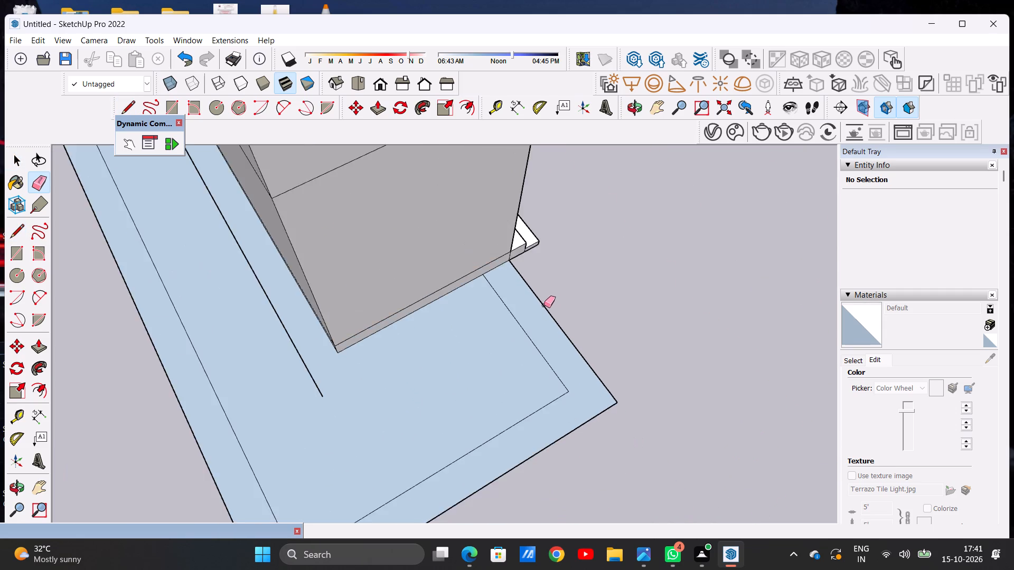
scroll(544, 305, "down", 4)
scroll(383, 350, "up", 5)
left_click_drag(407, 288, 392, 309)
scroll(429, 356, "down", 7)
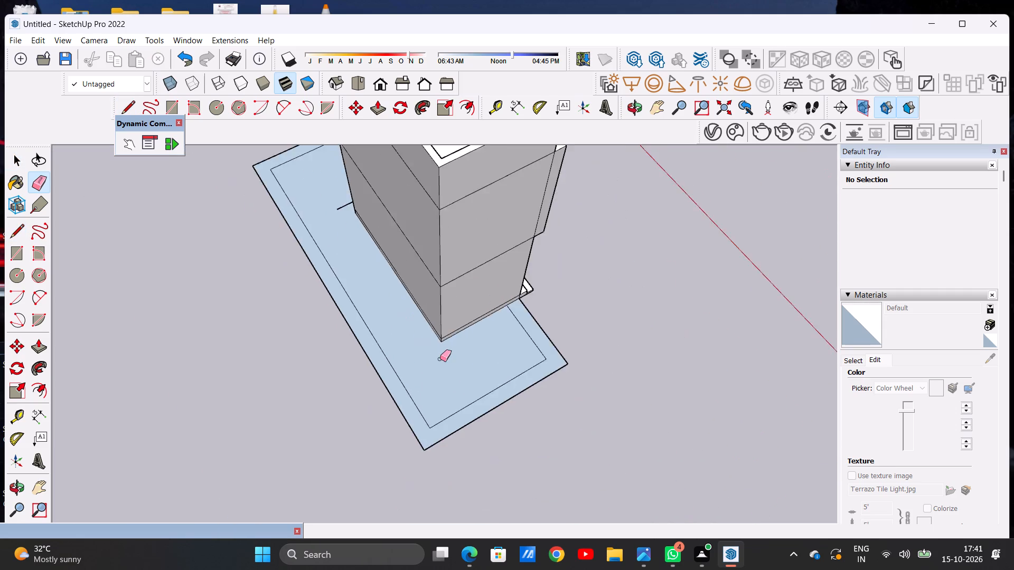
scroll(440, 359, "down", 6)
scroll(345, 193, "up", 6)
middle_click_drag(336, 270, 586, 233)
scroll(423, 313, "down", 4)
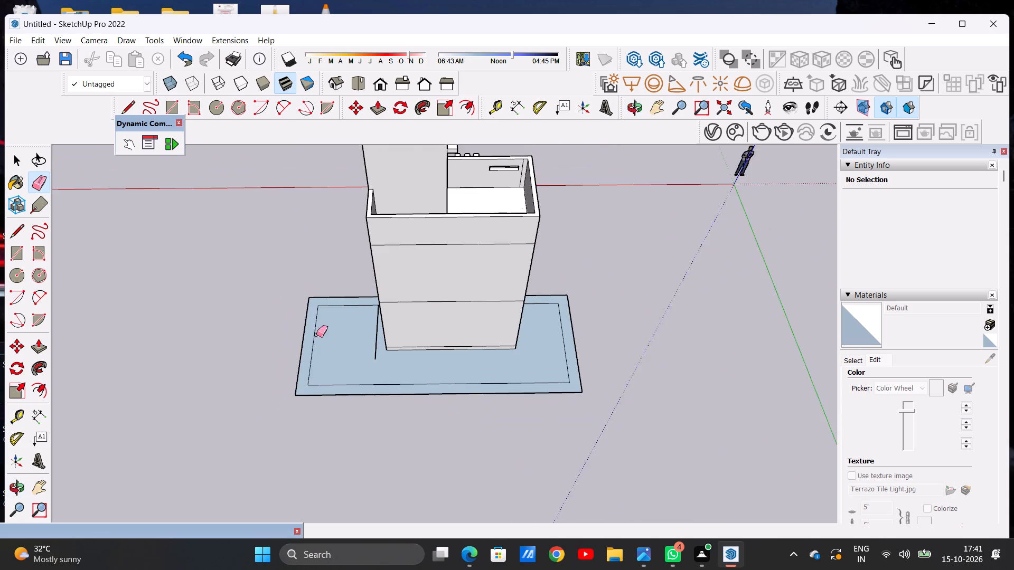
middle_click_drag(316, 335, 436, 327)
scroll(371, 365, "up", 12)
left_click_drag(390, 346, 381, 353)
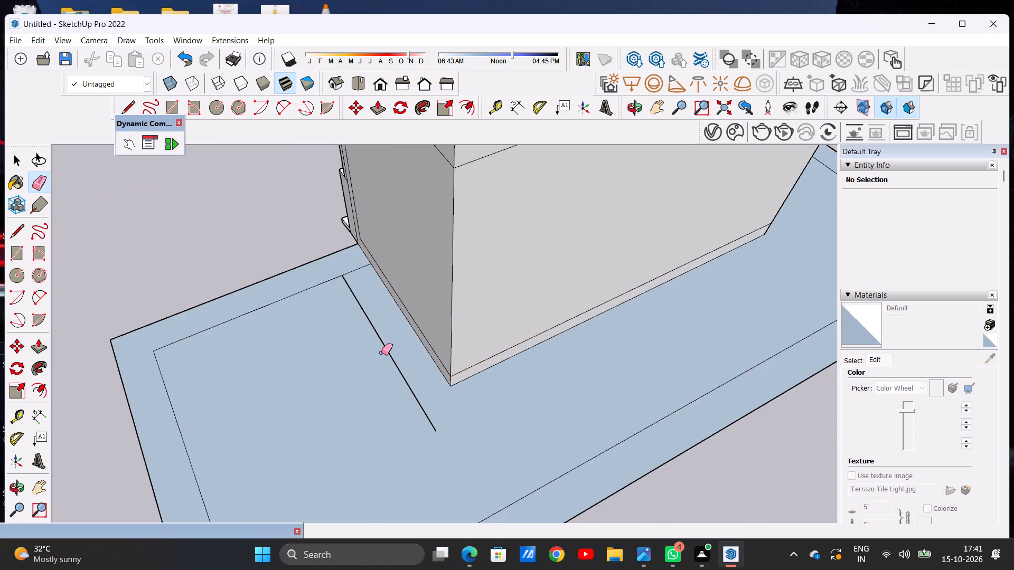
left_click_drag(381, 353, 375, 356)
key("space")
Push/Pull the ground's border strip upward into a low boundary wall around the plot on both sides of the house.
scroll(442, 369, "down", 13)
middle_click_drag(312, 385, 349, 385)
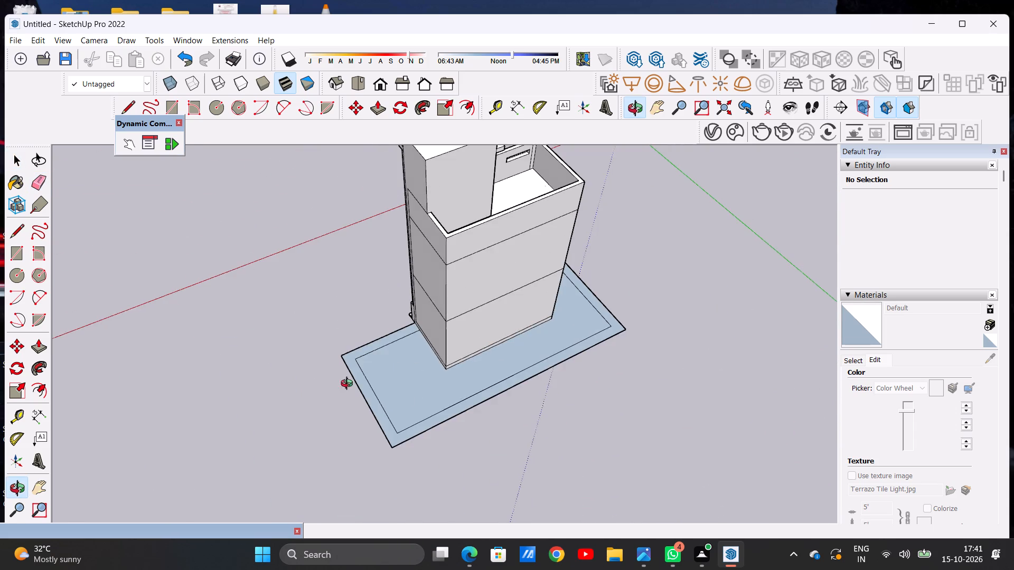
middle_click_drag(349, 385, 550, 365)
middle_click_drag(420, 395, 511, 231)
middle_click_drag(448, 389, 564, 404)
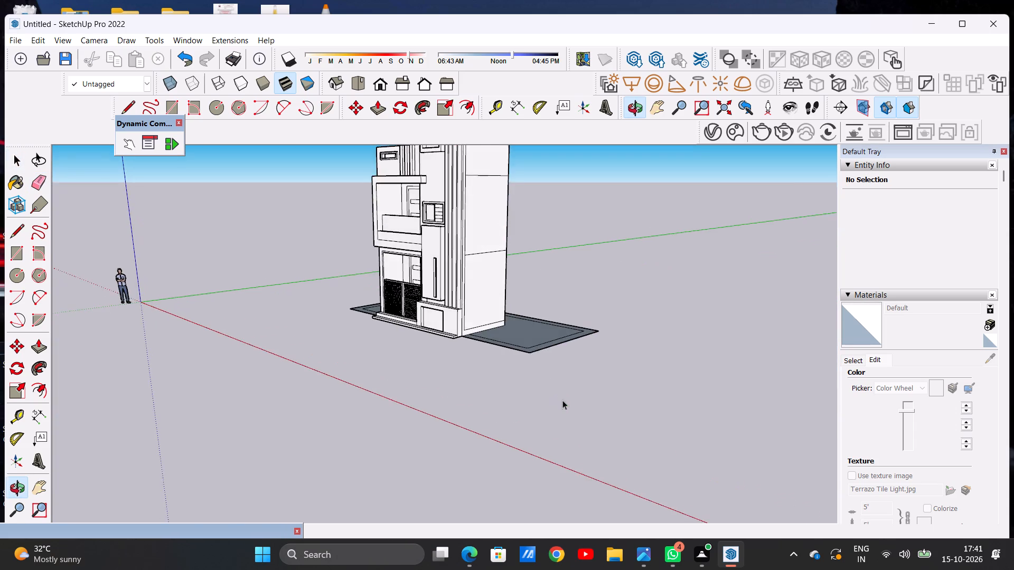
middle_click_drag(450, 315, 595, 411)
scroll(497, 379, "down", 7)
scroll(514, 351, "up", 5)
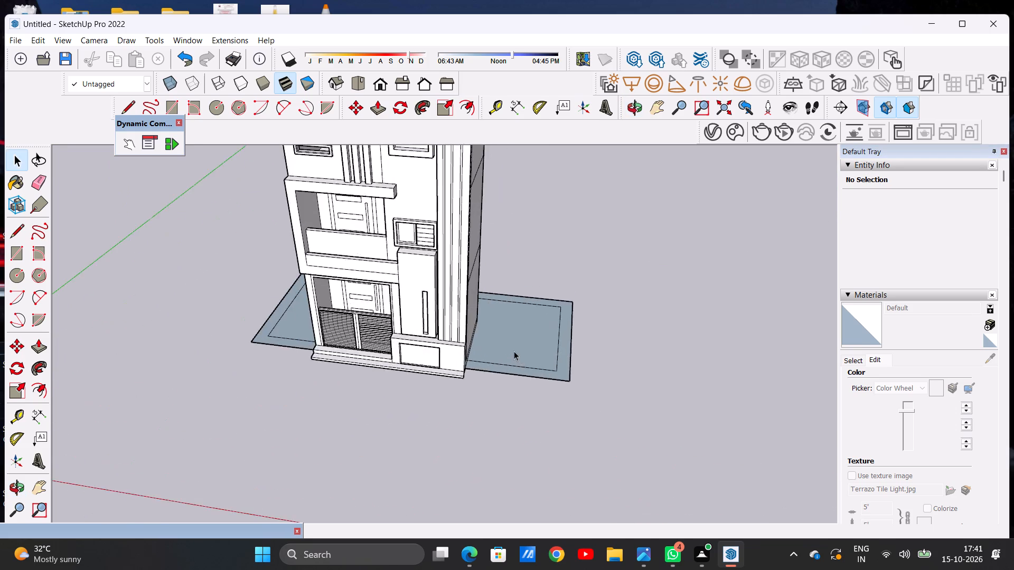
scroll(514, 351, "up", 9)
scroll(533, 365, "down", 6)
scroll(595, 382, "up", 1)
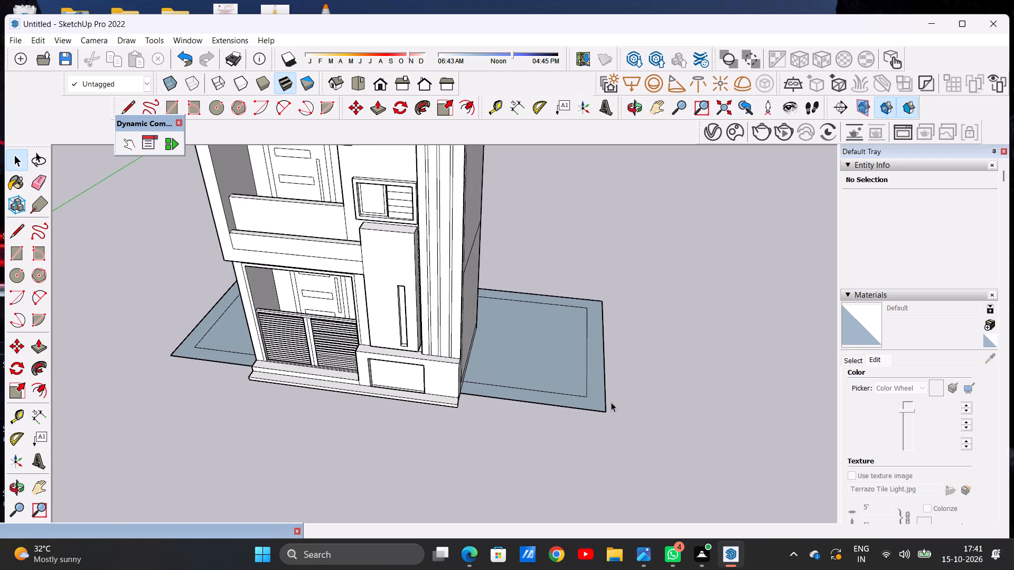
key("p")
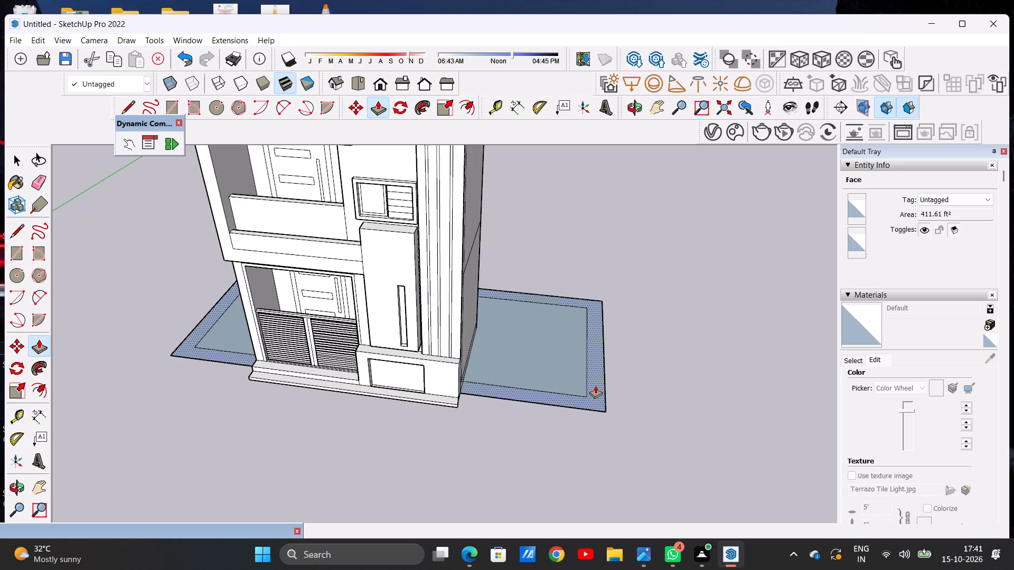
left_click(595, 385)
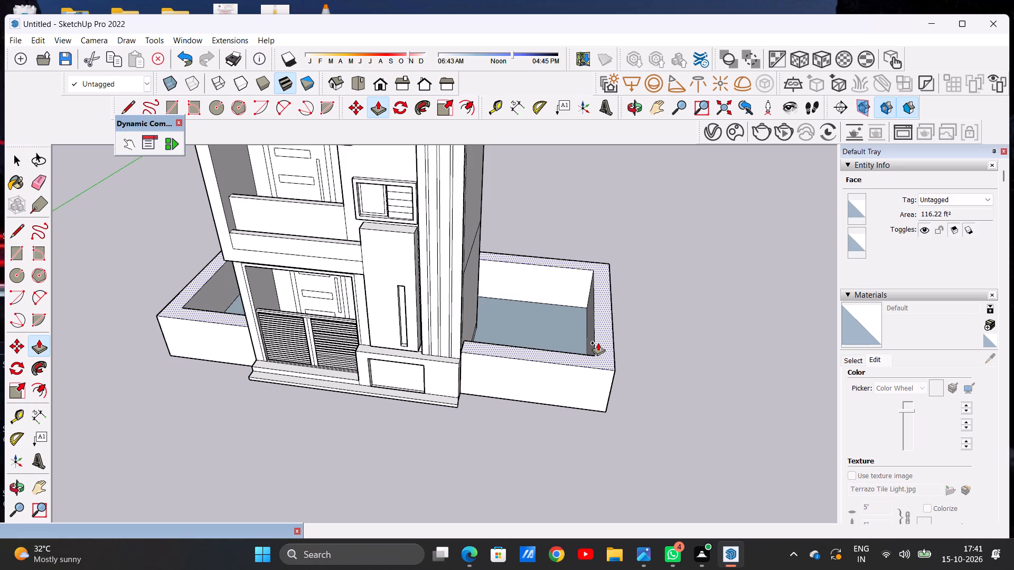
left_click(599, 349)
key("space")
Examine the boundary wall and the house from the front, side and above.
middle_click_drag(504, 431, 537, 382)
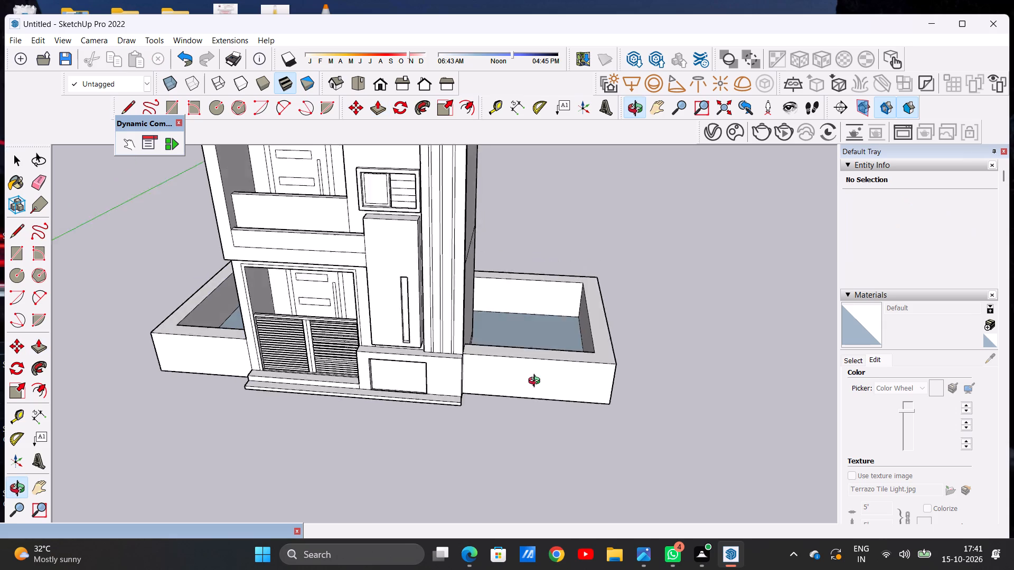
middle_click_drag(537, 382, 552, 298)
scroll(549, 336, "down", 7)
scroll(544, 370, "up", 7)
middle_click_drag(536, 347, 355, 364)
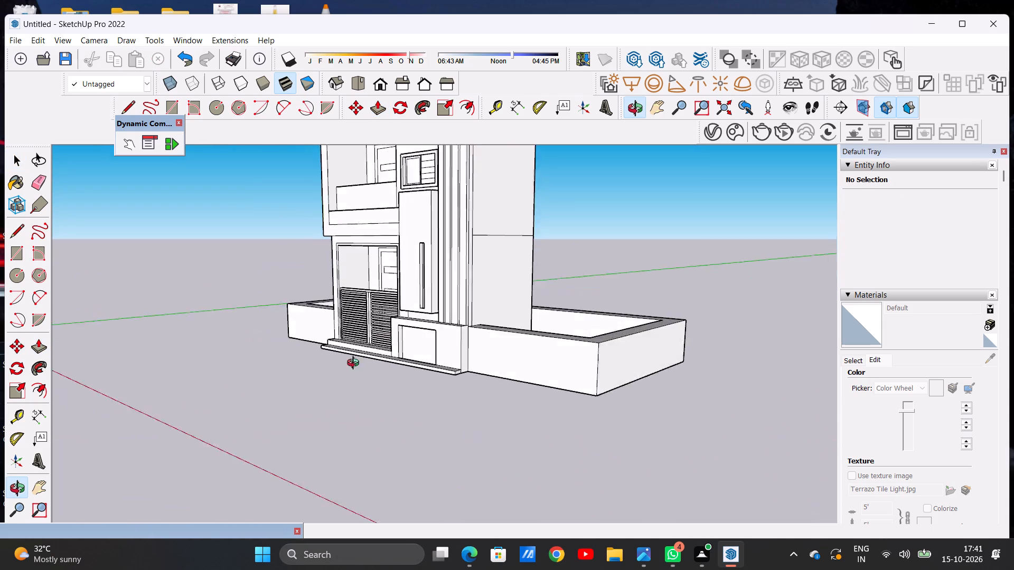
middle_click_drag(355, 364, 487, 403)
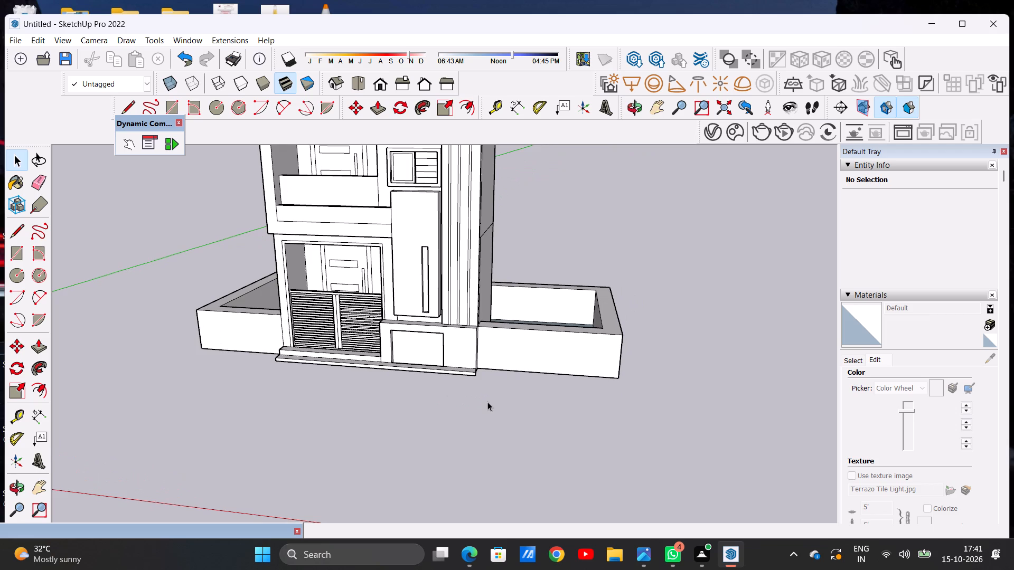
scroll(487, 402, "down", 3)
middle_click_drag(528, 377, 550, 332)
scroll(550, 330, "up", 4)
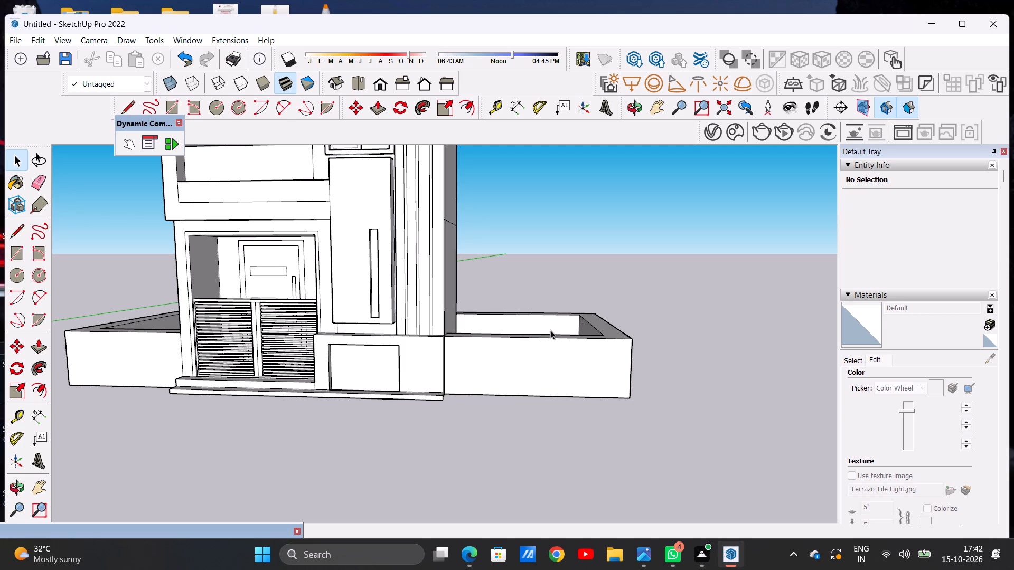
scroll(575, 372, "down", 8)
scroll(546, 402, "up", 2)
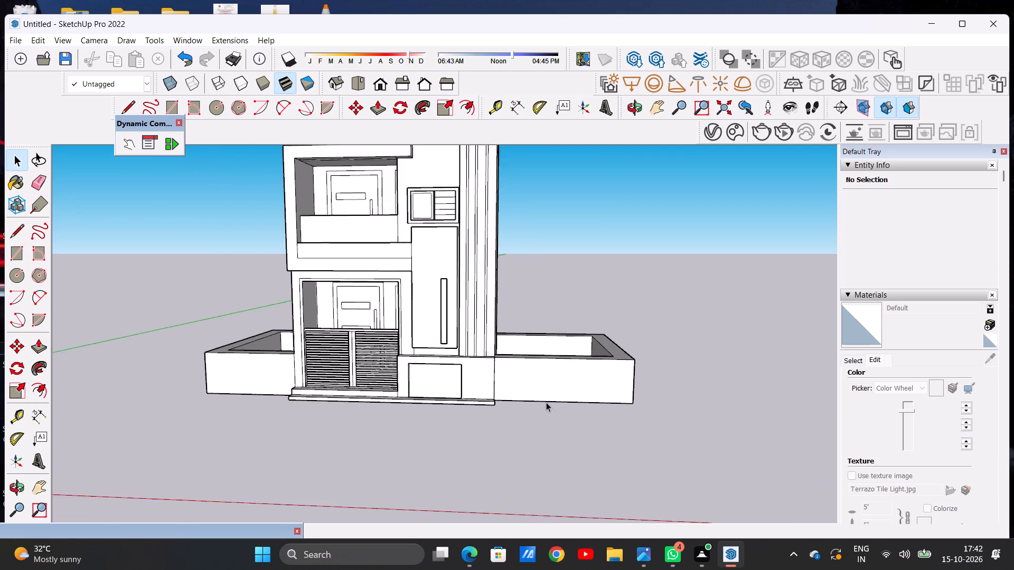
scroll(546, 402, "up", 2)
middle_click_drag(519, 312, 524, 442)
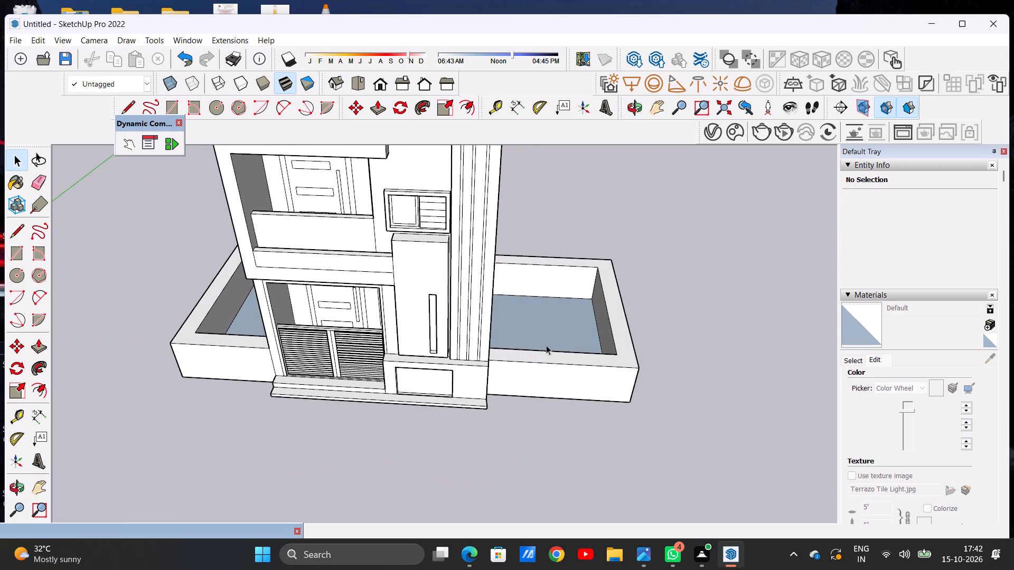
scroll(546, 335, "down", 5)
scroll(541, 359, "up", 6)
middle_click_drag(543, 333, 542, 411)
scroll(554, 301, "down", 9)
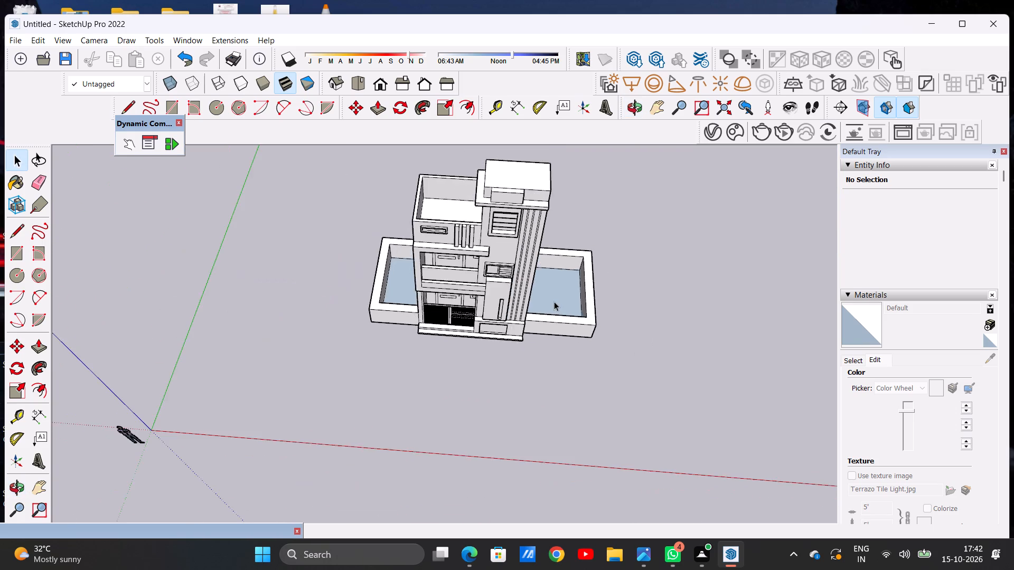
Examine the raised boundary wall and its junction with the house's front from several angles.
scroll(559, 322, "up", 8)
scroll(556, 328, "down", 6)
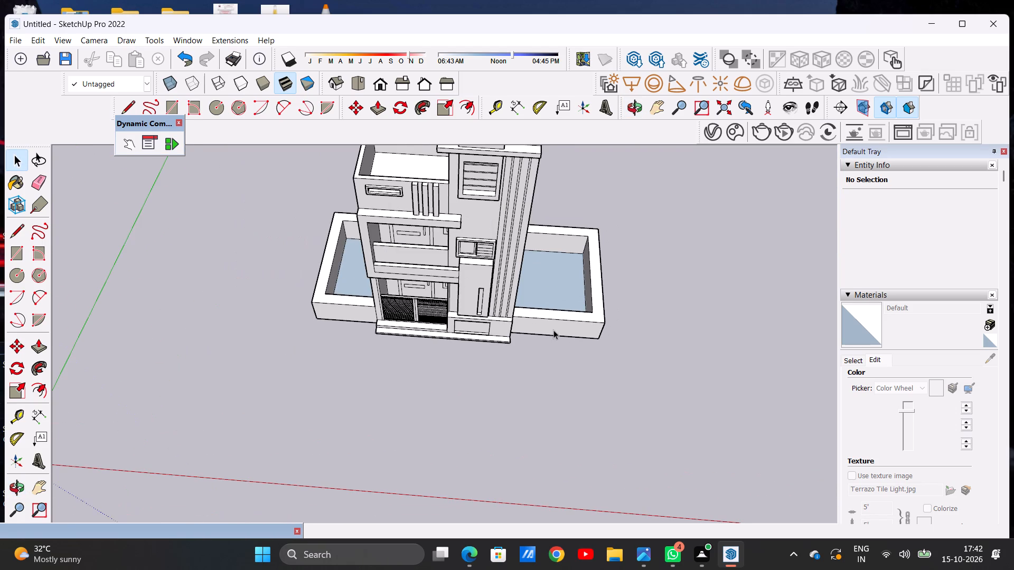
scroll(550, 301, "up", 7)
middle_click_drag(555, 296, 557, 227)
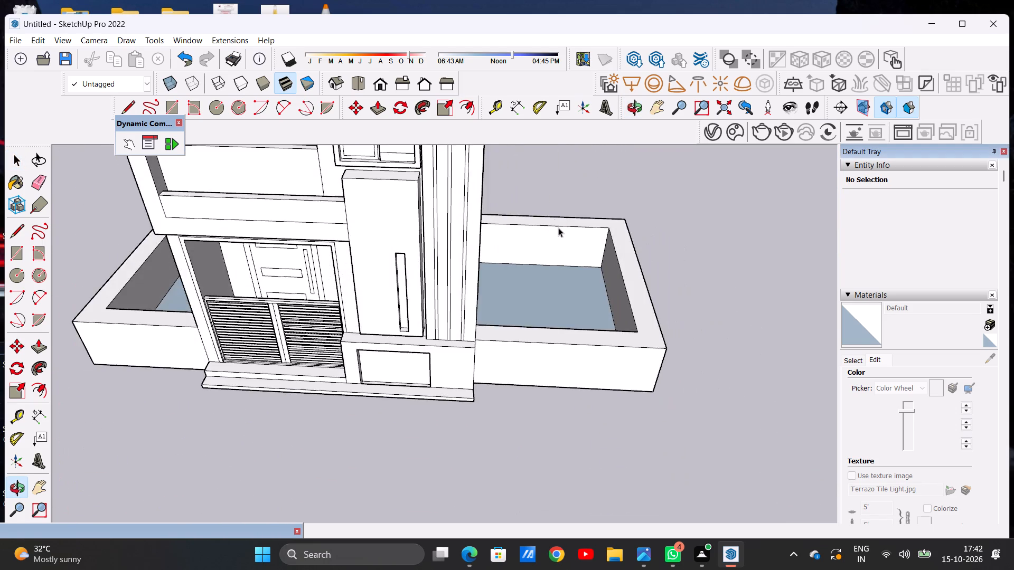
scroll(558, 227, "down", 6)
scroll(360, 287, "up", 6)
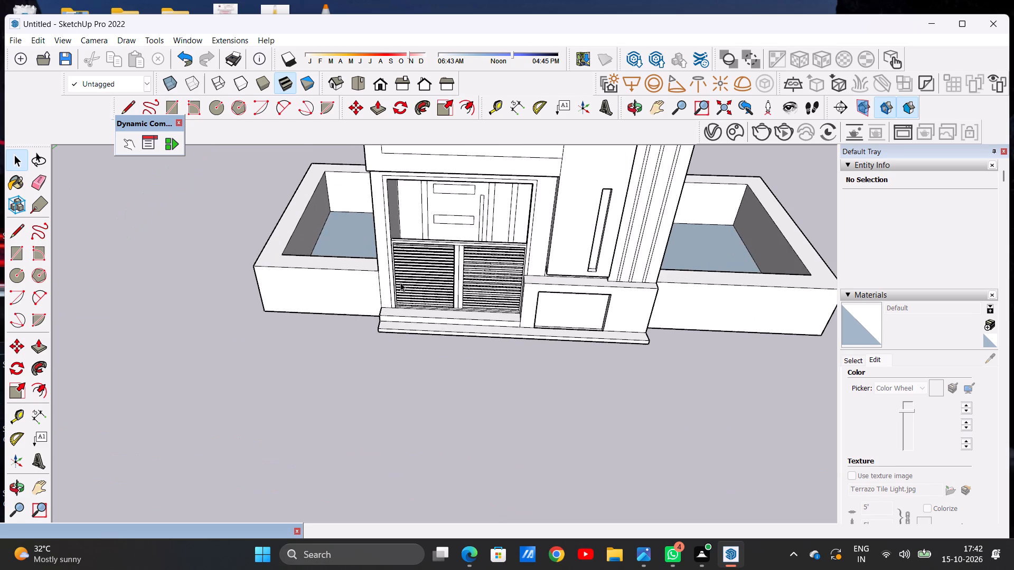
scroll(304, 296, "down", 6)
middle_click_drag(353, 311, 400, 261)
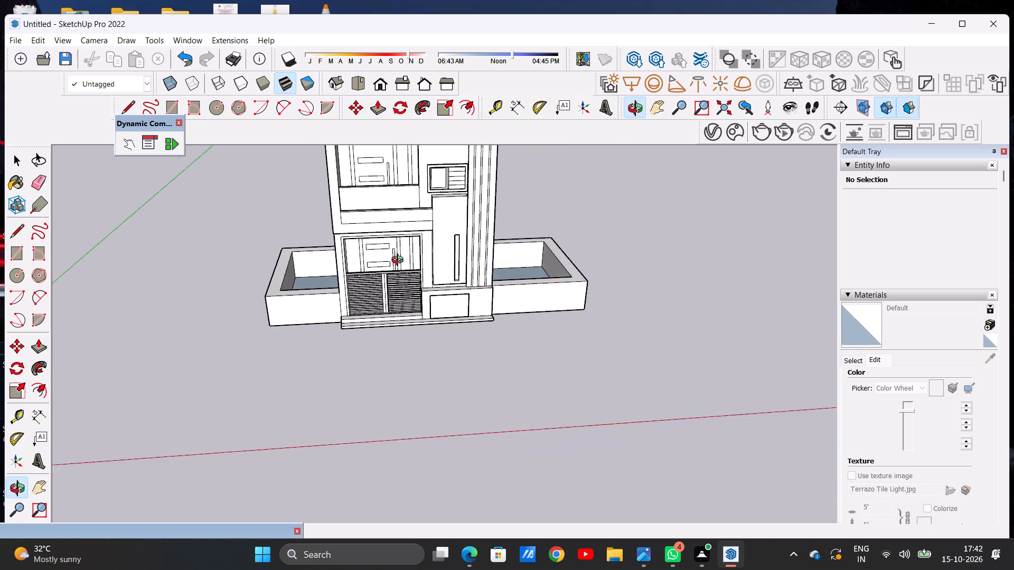
middle_click_drag(400, 261, 390, 316)
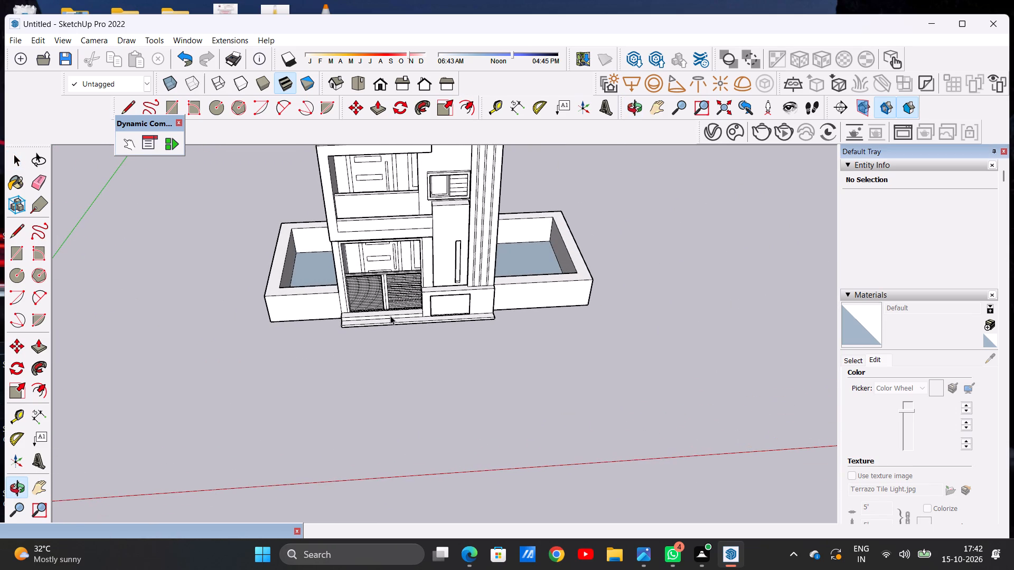
scroll(449, 308, "down", 5)
middle_click_drag(459, 322, 415, 359)
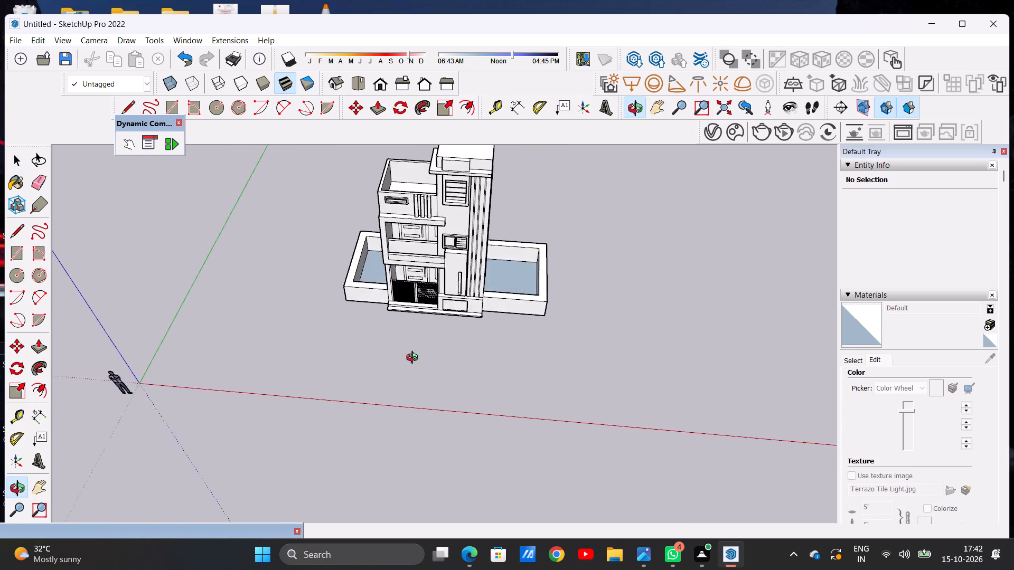
middle_click_drag(415, 359, 432, 377)
scroll(363, 287, "up", 7)
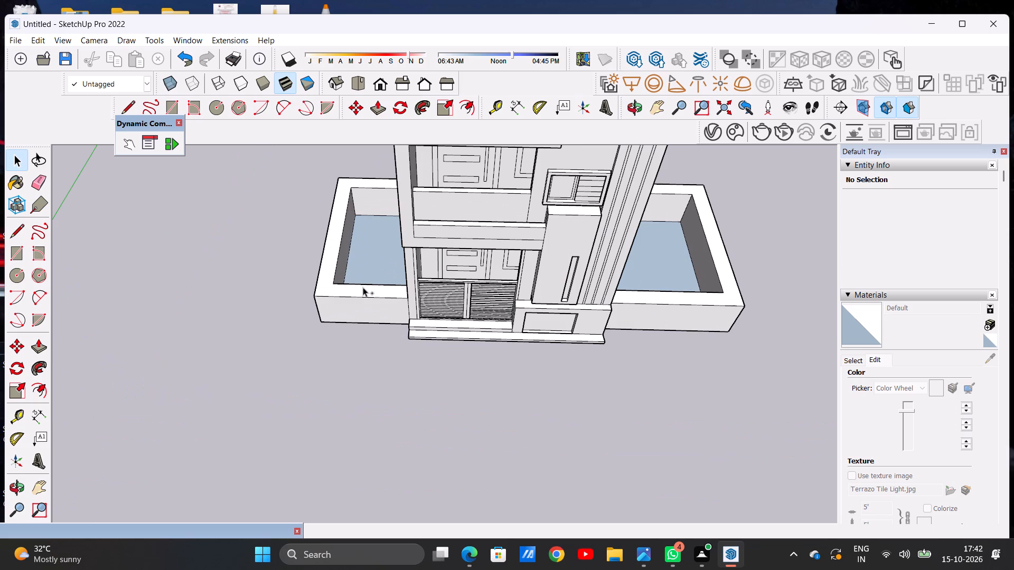
Undo the Push/Pull that raised the boundary wall around the plot.
key("ctrl+z")
Examine the flat border strip where it meets the house's front on both sides.
scroll(373, 340, "down", 4)
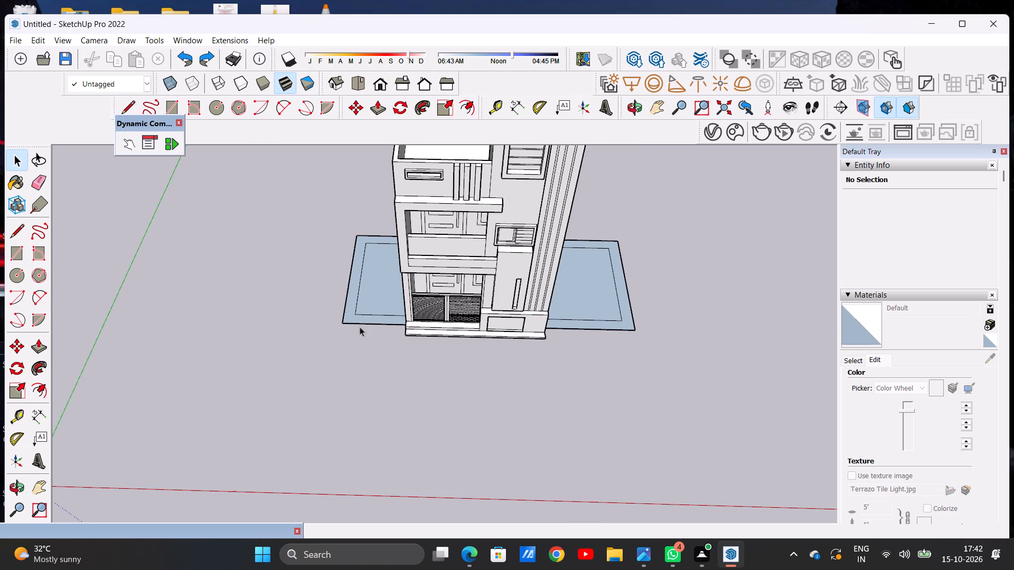
middle_click_drag(360, 327, 501, 278)
middle_click_drag(369, 363, 306, 393)
middle_click_drag(523, 346, 438, 349)
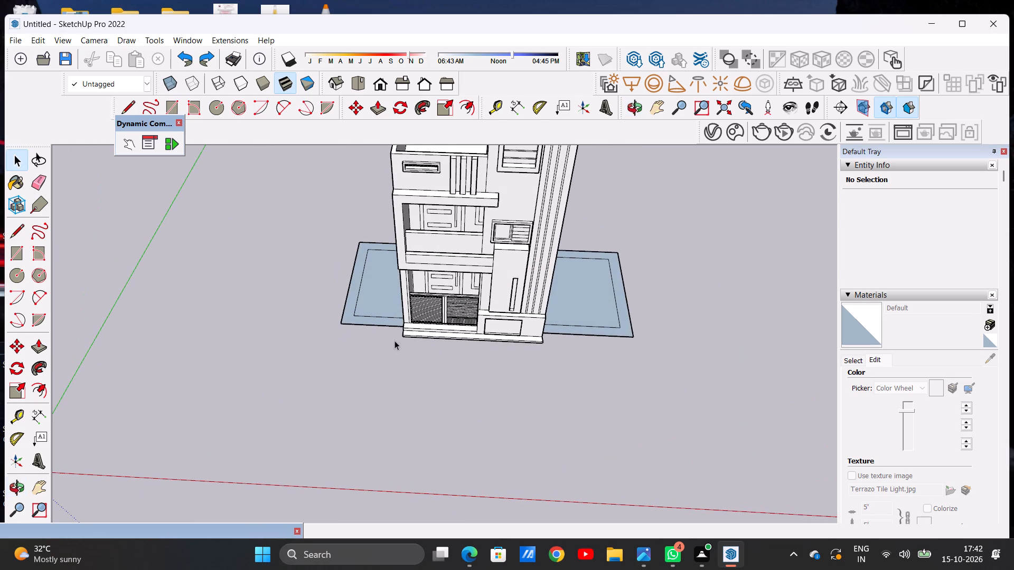
scroll(371, 322, "up", 6)
middle_click_drag(365, 322, 497, 277)
scroll(378, 384, "up", 1)
middle_click_drag(378, 384, 405, 400)
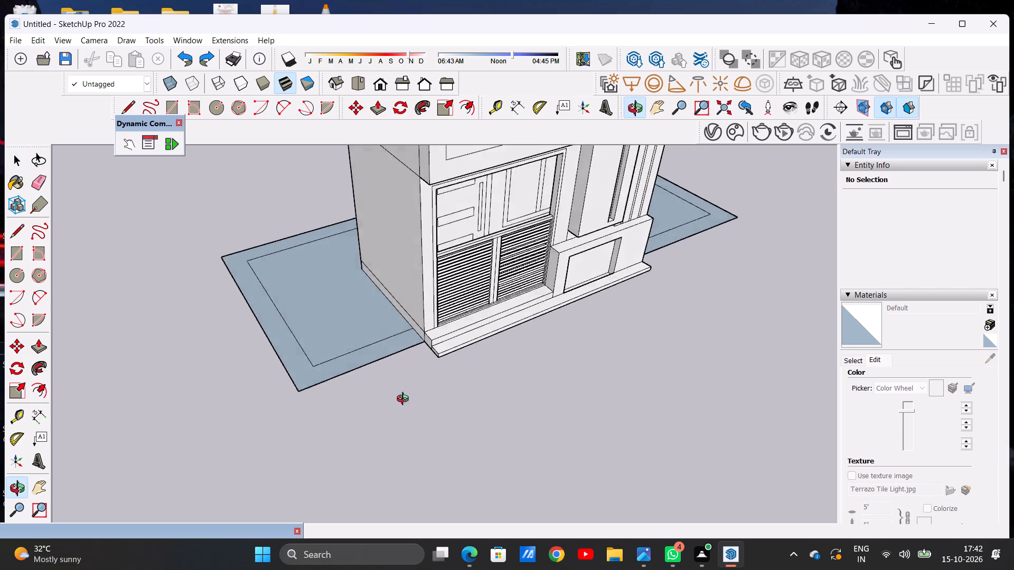
middle_click_drag(405, 400, 447, 424)
scroll(383, 322, "down", 6)
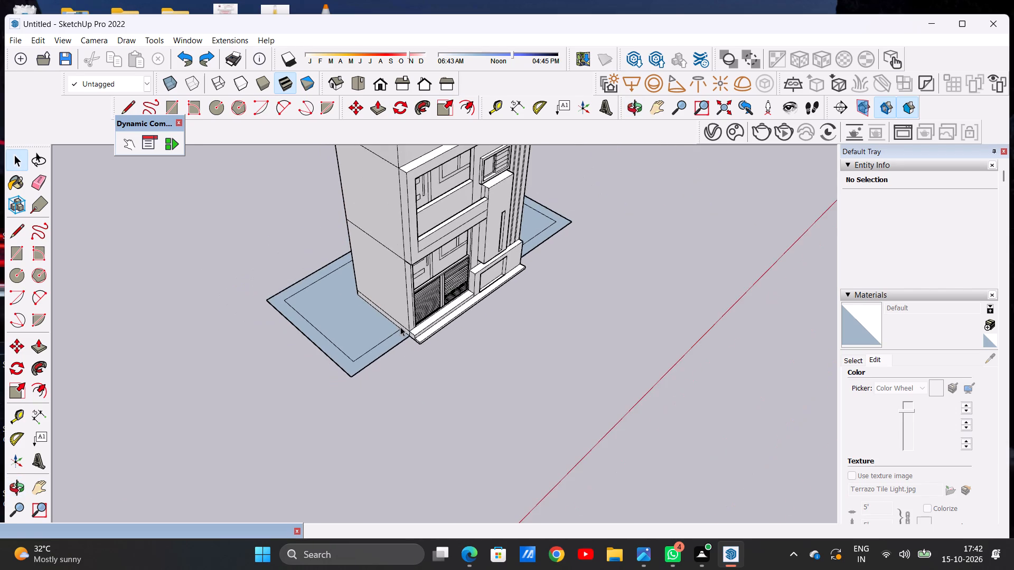
scroll(413, 348, "up", 4)
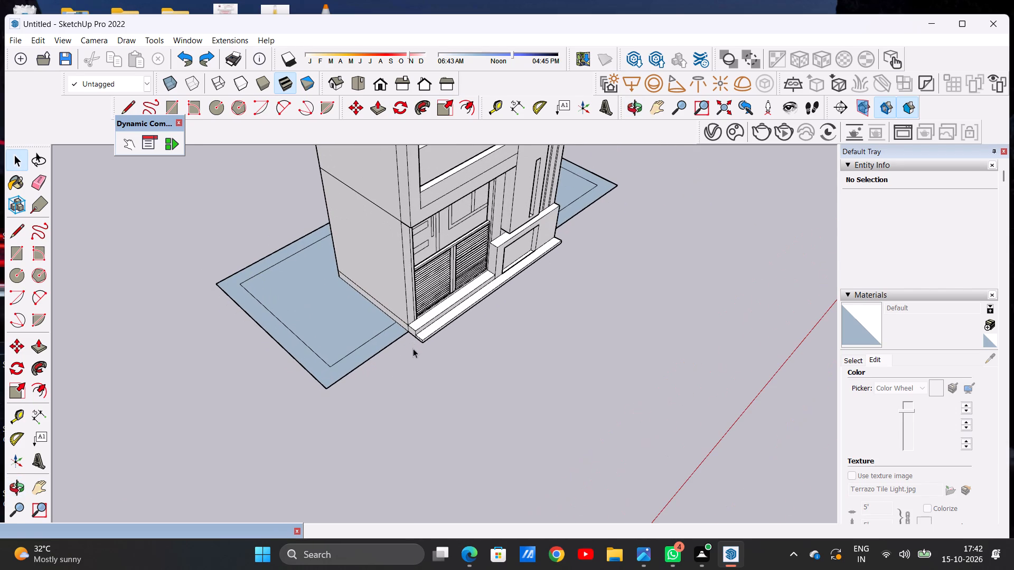
scroll(353, 312, "down", 3)
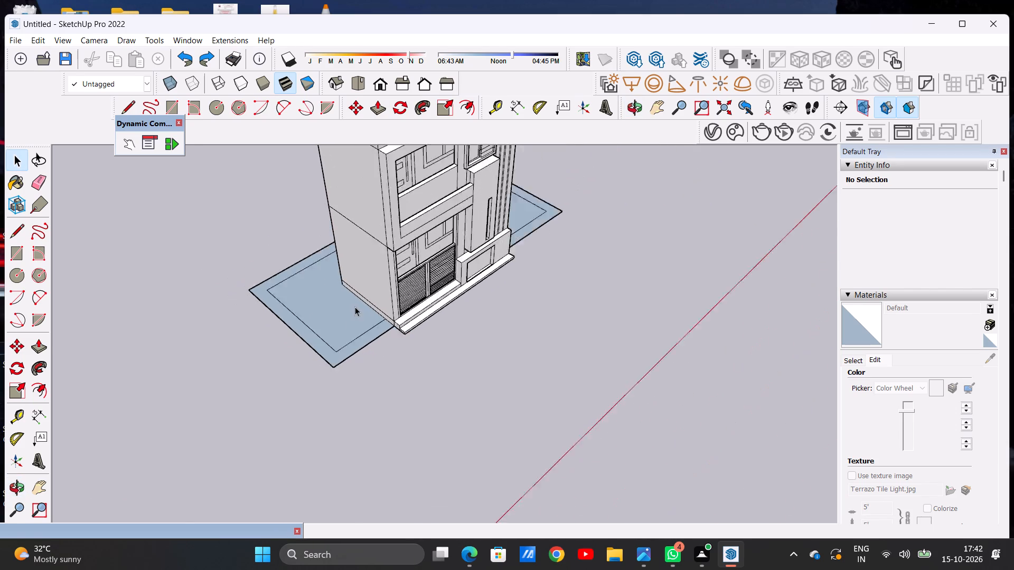
scroll(355, 307, "down", 4)
scroll(353, 341, "up", 9)
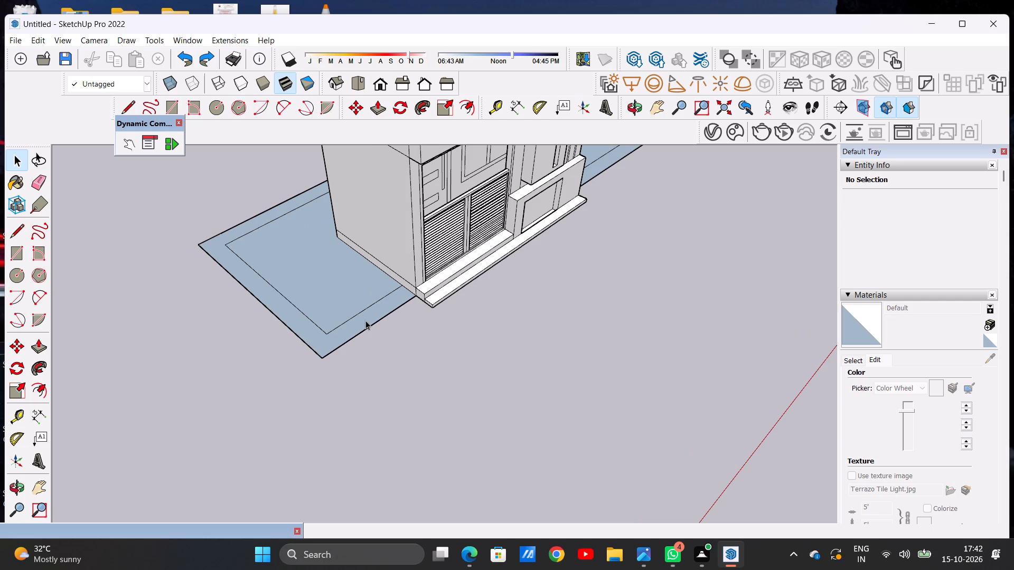
scroll(409, 350, "down", 10)
middle_click_drag(490, 336, 323, 300)
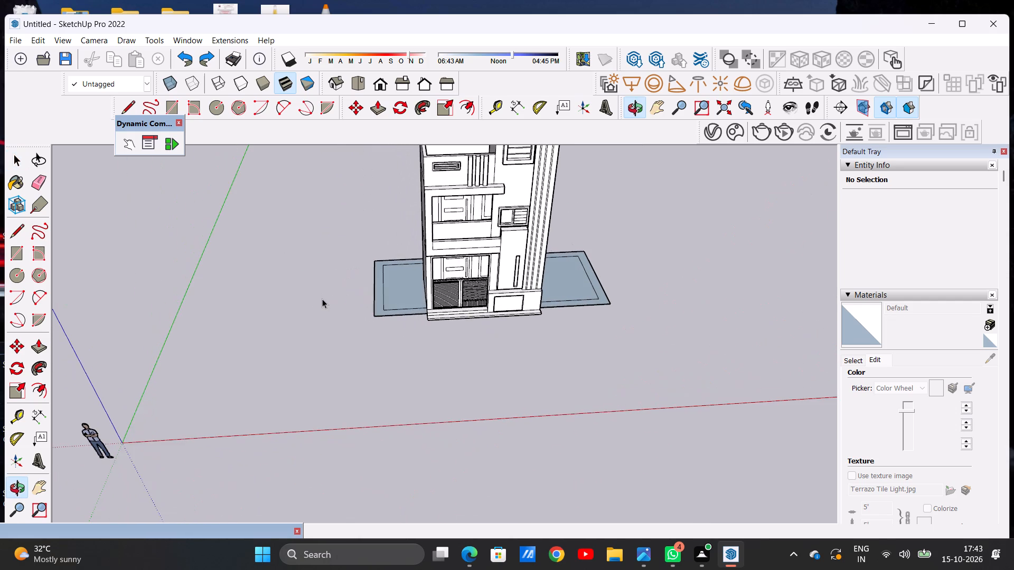
Draw a line extending the inner outline's front edge from its right corner to the plot's outer right edge.
scroll(608, 307, "up", 3)
middle_click_drag(595, 306, 570, 269)
scroll(605, 308, "up", 2)
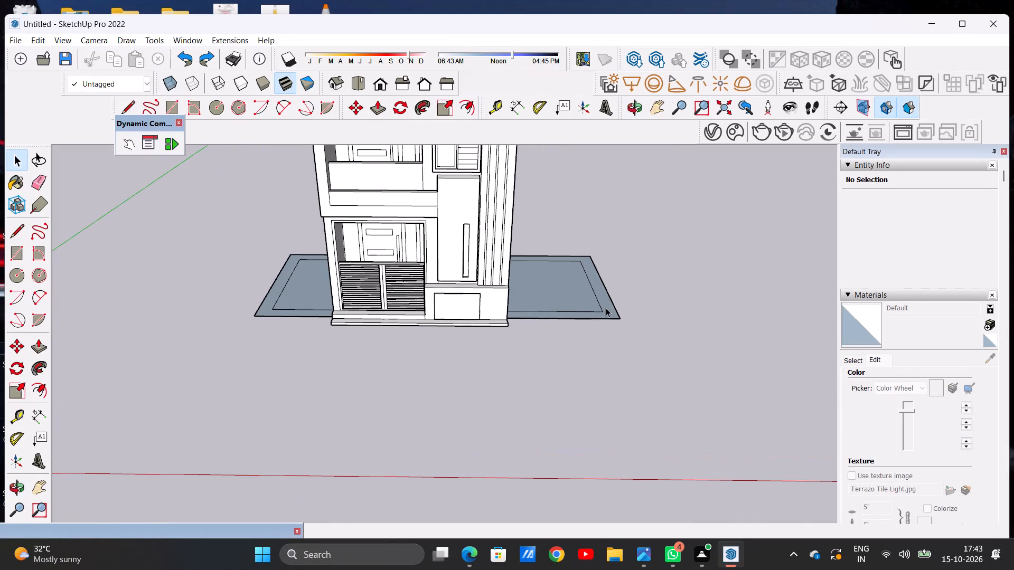
middle_click_drag(575, 305, 575, 409)
scroll(577, 289, "up", 6)
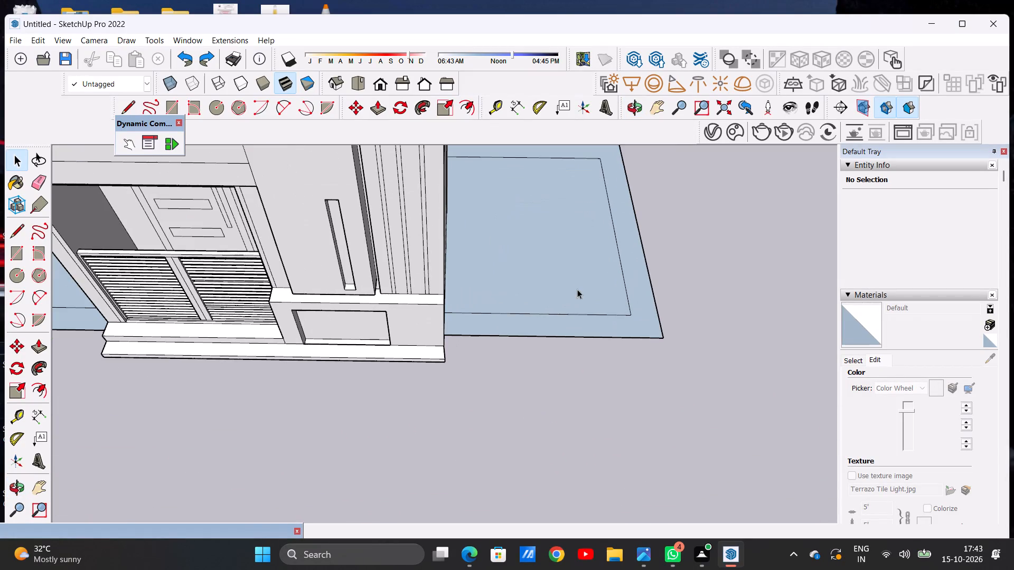
key("l")
scroll(628, 311, "up", 9)
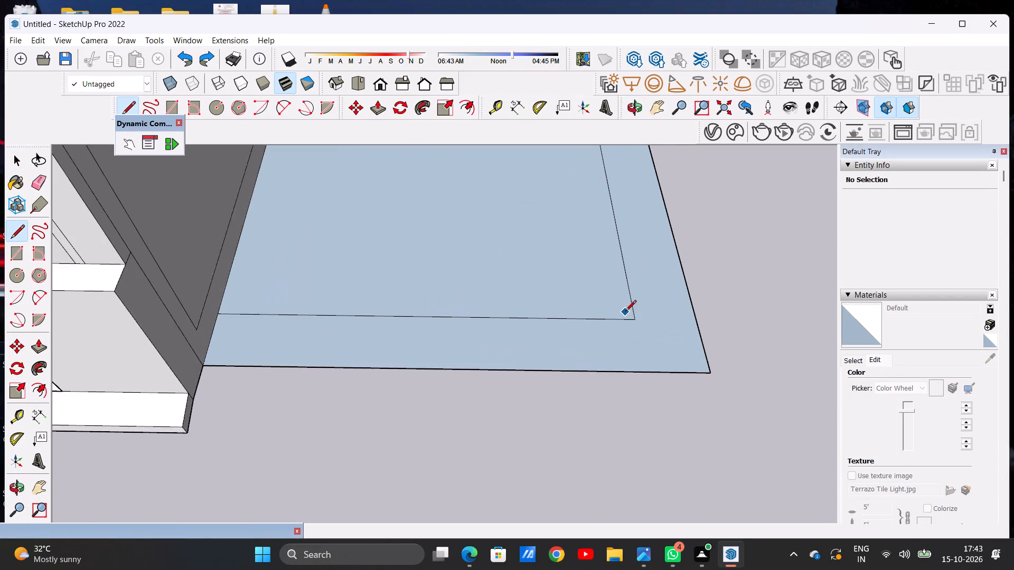
left_click(630, 317)
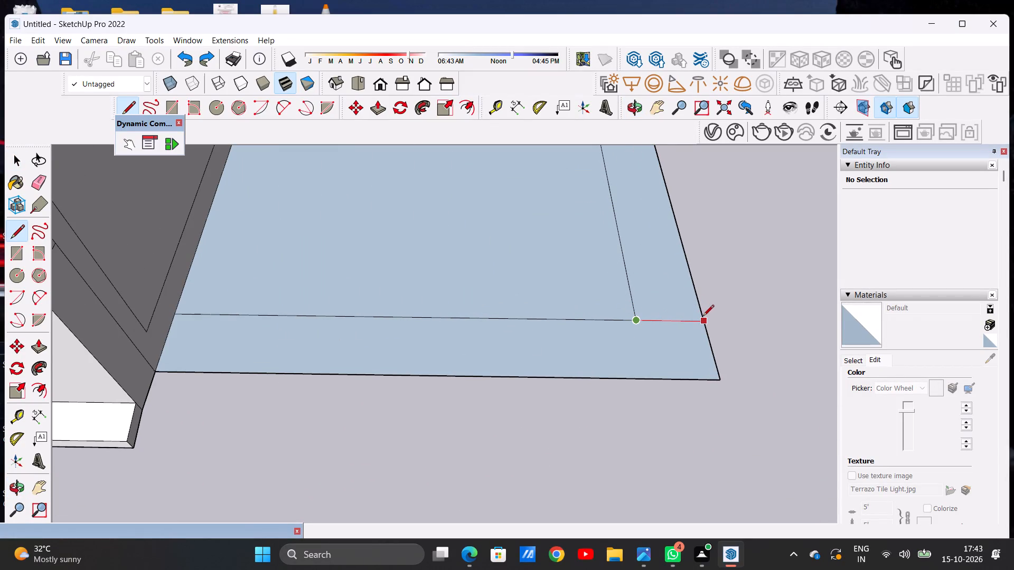
left_click(702, 321)
scroll(615, 332, "down", 17)
Draw a matching line from the inner outline's front left corner to the plot's outer left edge.
scroll(177, 326, "up", 5)
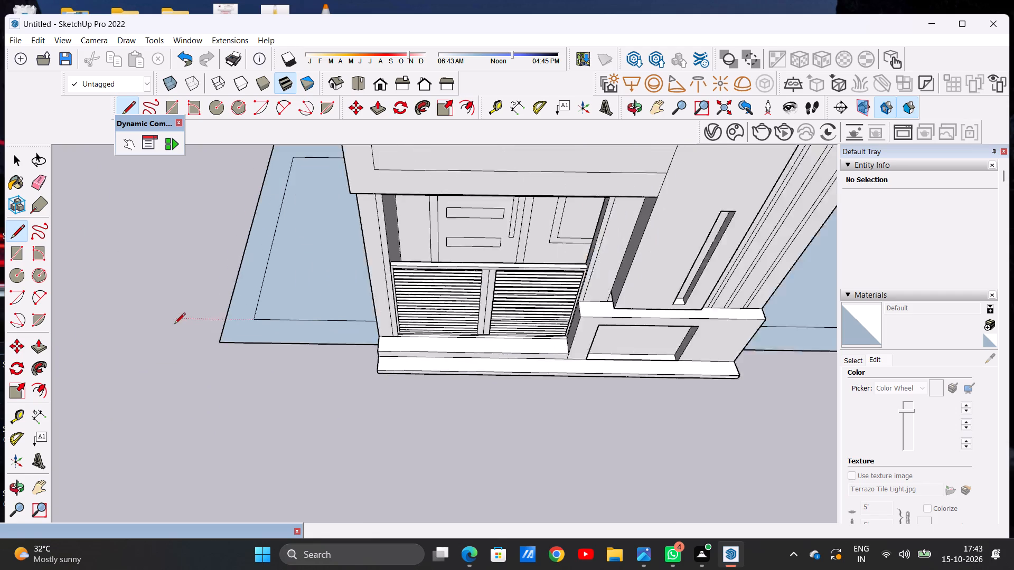
scroll(174, 325, "up", 1)
middle_click_drag(174, 324, 260, 322)
scroll(257, 349, "up", 11)
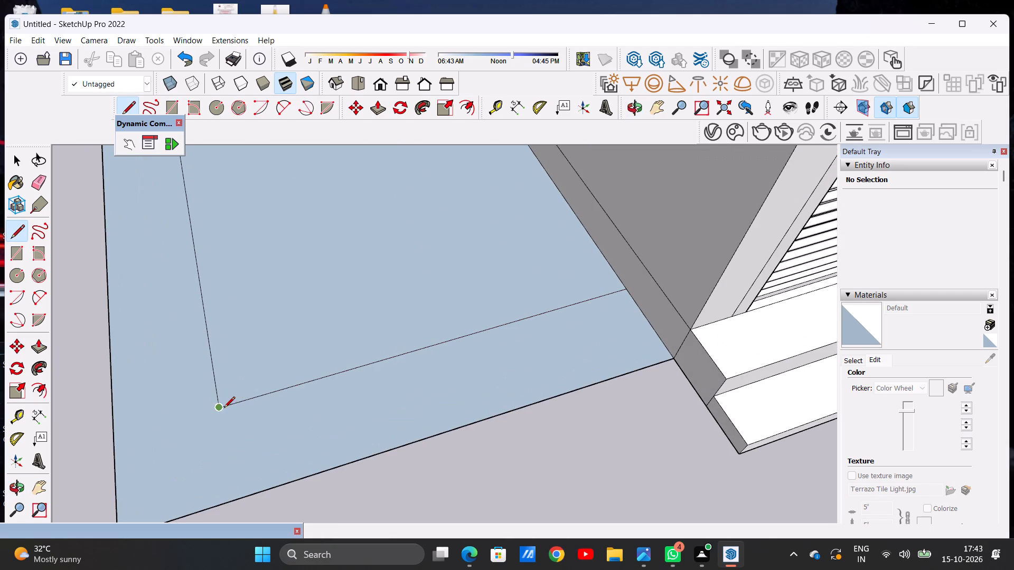
left_click(221, 410)
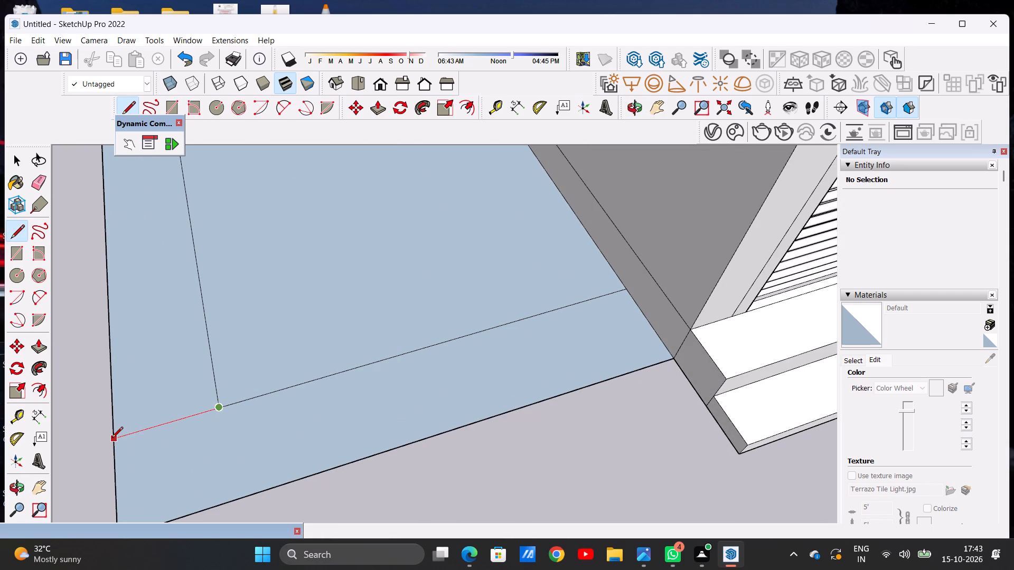
left_click(111, 439)
key("space")
Erase the plot's outer edges meeting at the rear right corner, behind the front strip.
scroll(263, 384, "down", 20)
scroll(263, 384, "down", 4)
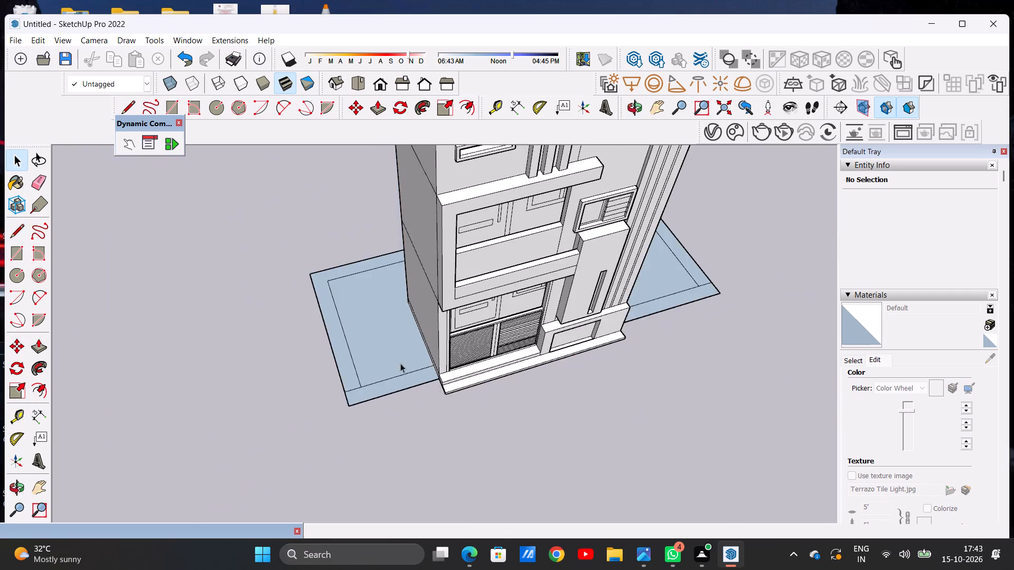
scroll(400, 363, "down", 2)
middle_click_drag(581, 387, 368, 263)
scroll(506, 313, "down", 7)
middle_click_drag(603, 316, 280, 345)
scroll(292, 332, "down", 6)
scroll(368, 405, "up", 7)
middle_click_drag(422, 389, 431, 432)
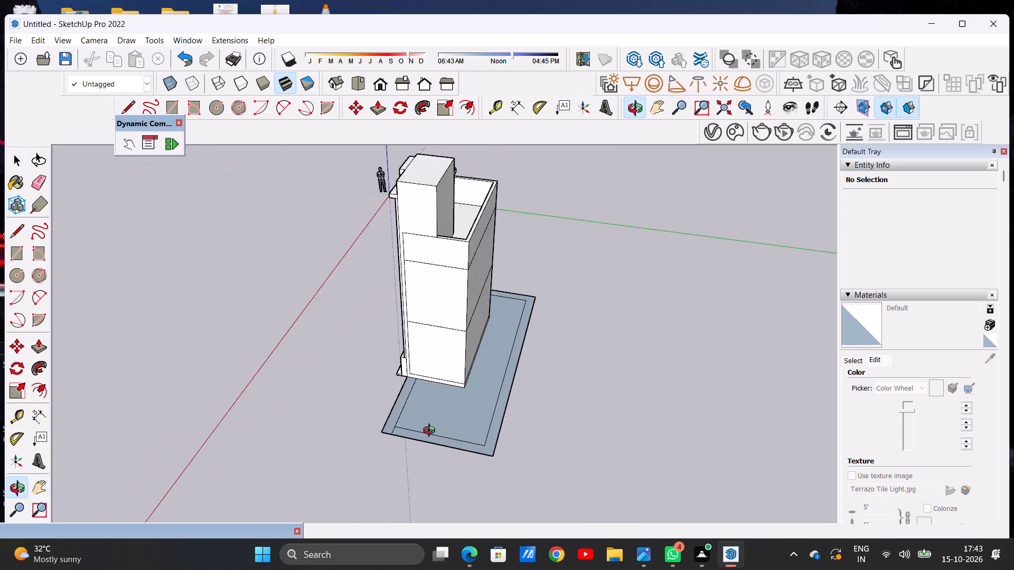
middle_click_drag(431, 432, 439, 449)
scroll(431, 472, "up", 5)
key("e")
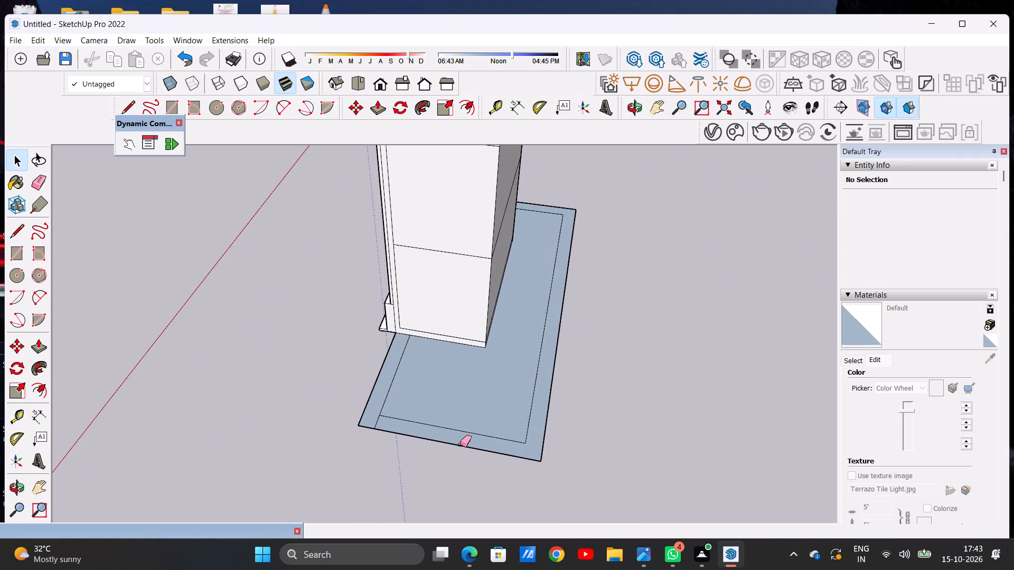
left_click(542, 463)
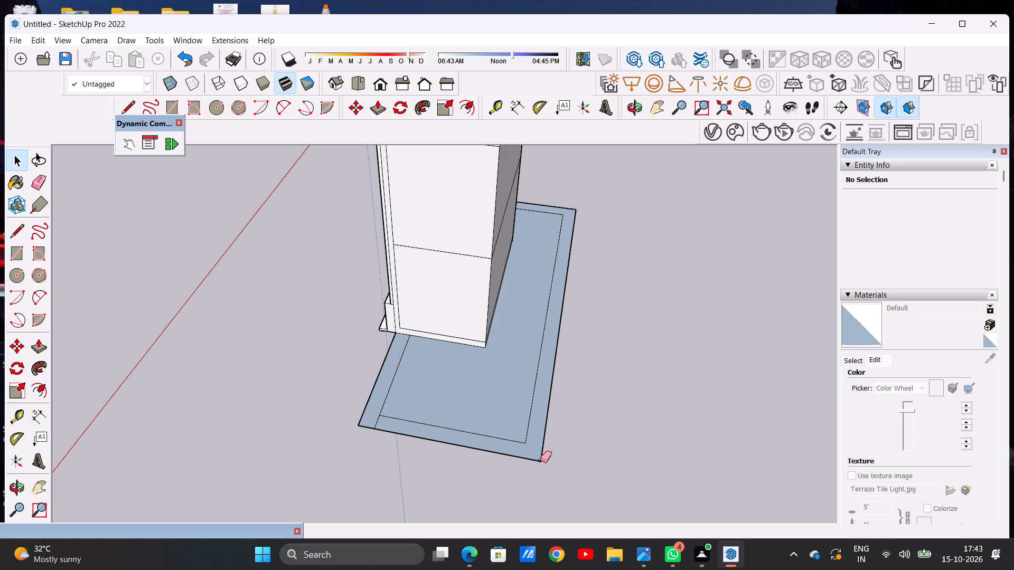
left_click(540, 460)
key("space")
Erase the inner outline's remaining edges along the right side and rear of the house.
middle_click_drag(504, 463, 538, 234)
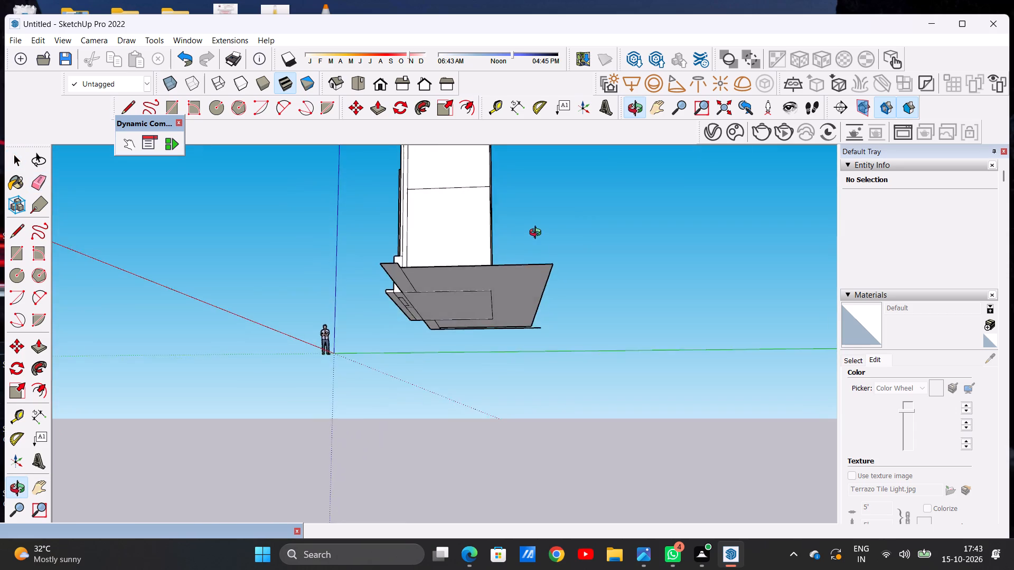
middle_click_drag(538, 234, 537, 316)
scroll(553, 327, "up", 5)
key("e")
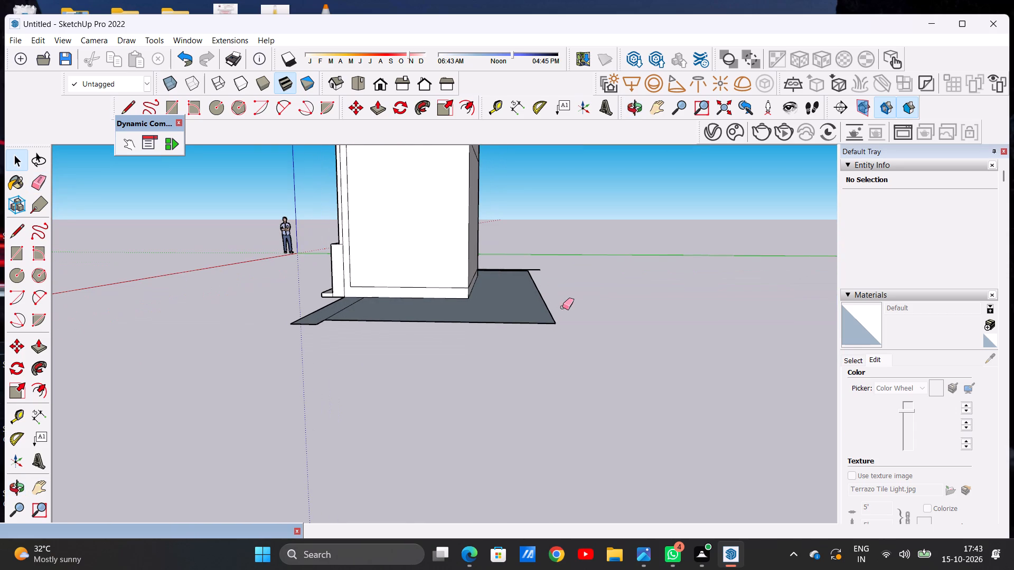
left_click(552, 322)
middle_click_drag(519, 371, 518, 339)
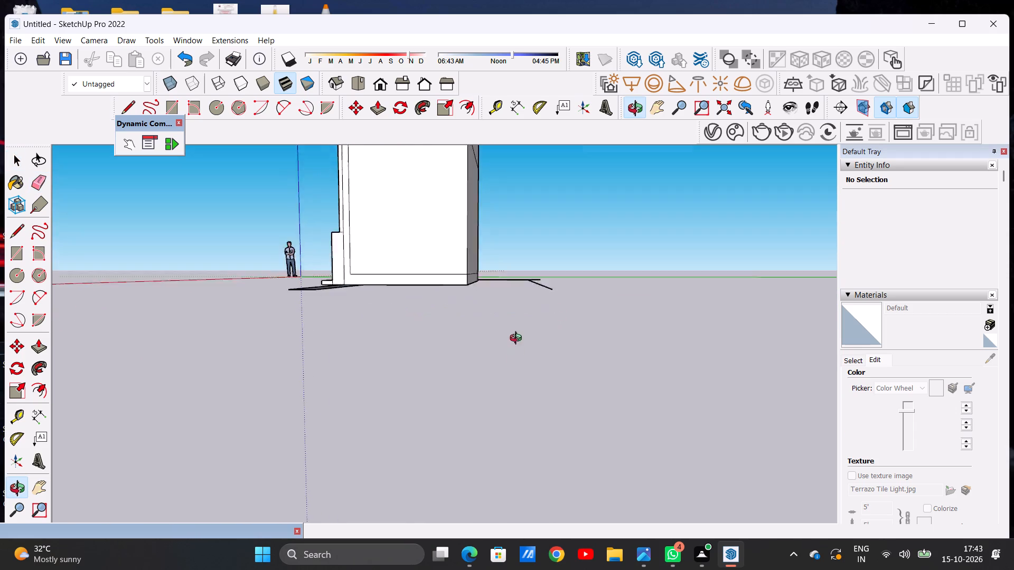
middle_click_drag(518, 339, 492, 394)
left_click_drag(518, 328, 533, 337)
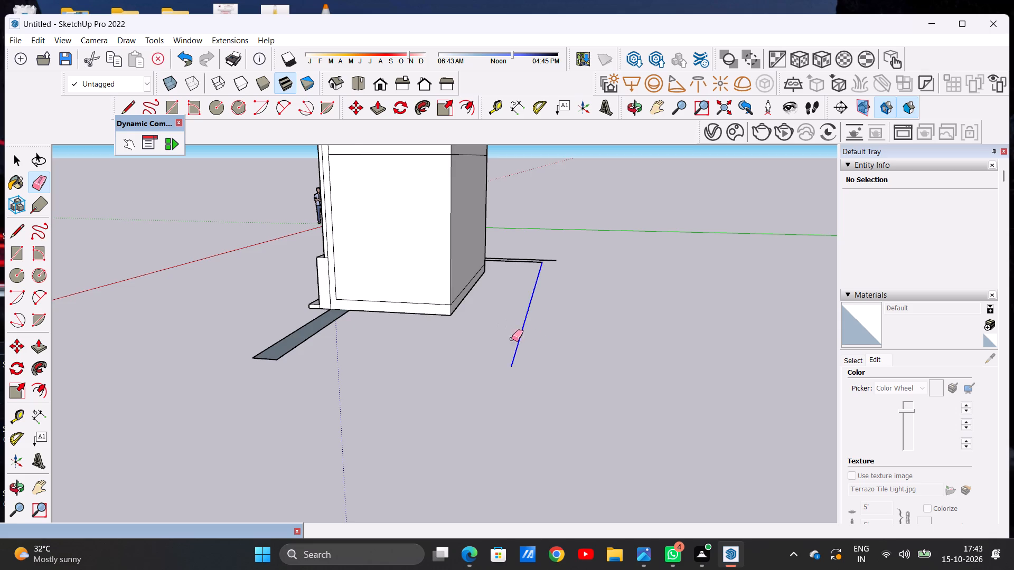
Erase the inner and outer edges on the plot's left side, keeping only the front strips beside the house.
scroll(502, 346, "down", 6)
middle_click_drag(570, 275, 415, 446)
scroll(542, 287, "up", 5)
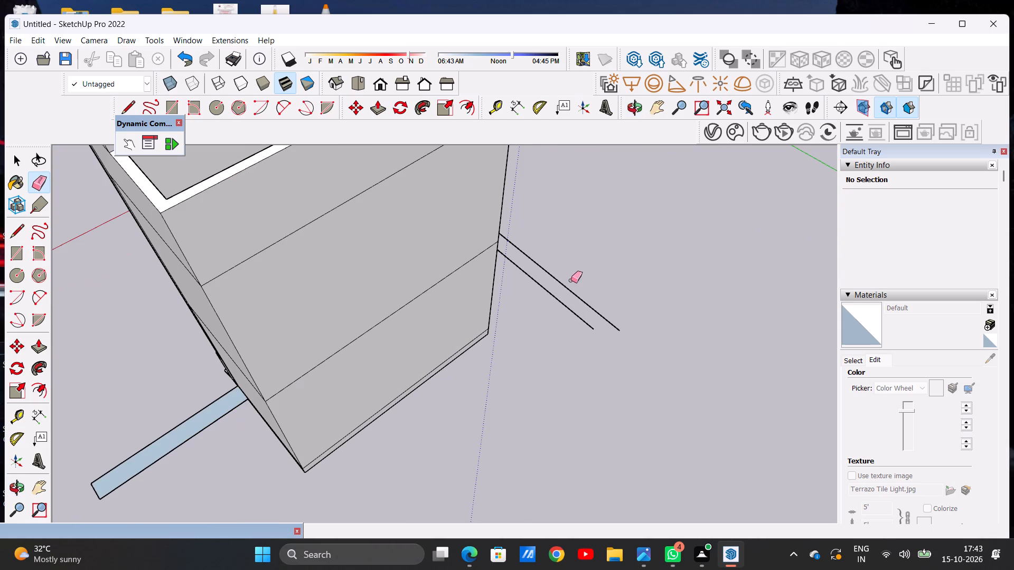
middle_click_drag(590, 297, 332, 325)
left_click_drag(558, 369, 596, 396)
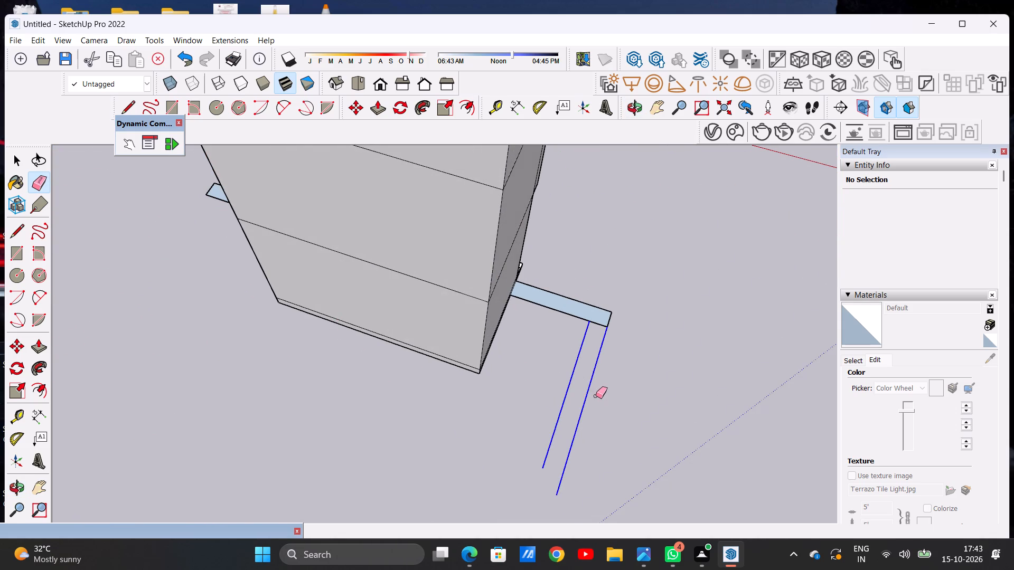
left_click_drag(596, 396, 596, 396)
key("space")
Push/Pull the front strip on the house's right side up into a boundary wall about as high as the adjoining panelled plinth.
scroll(445, 373, "down", 16)
middle_click_drag(552, 321, 131, 275)
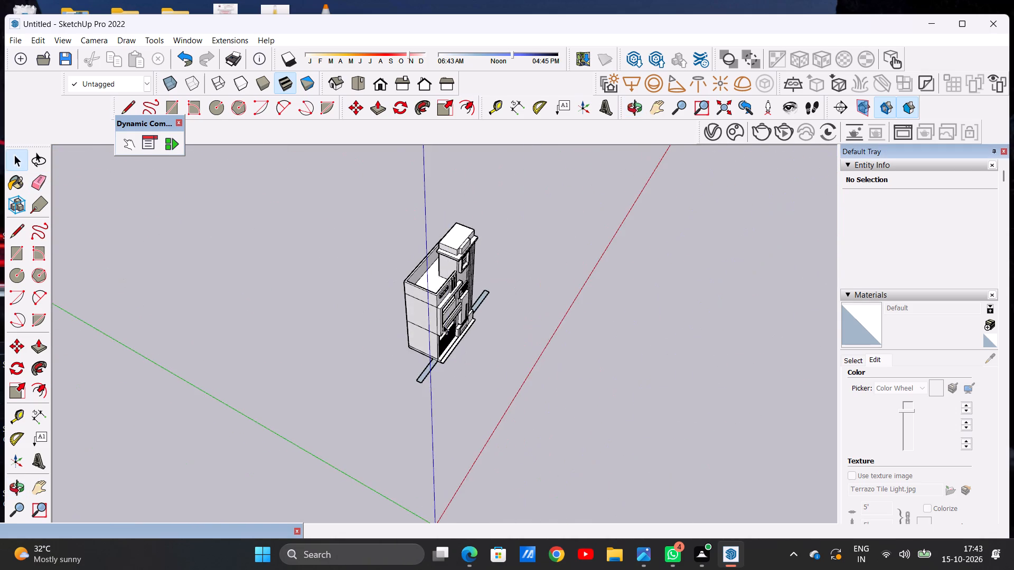
middle_click_drag(443, 325, 180, 276)
scroll(490, 318, "up", 6)
middle_click_drag(504, 405, 501, 359)
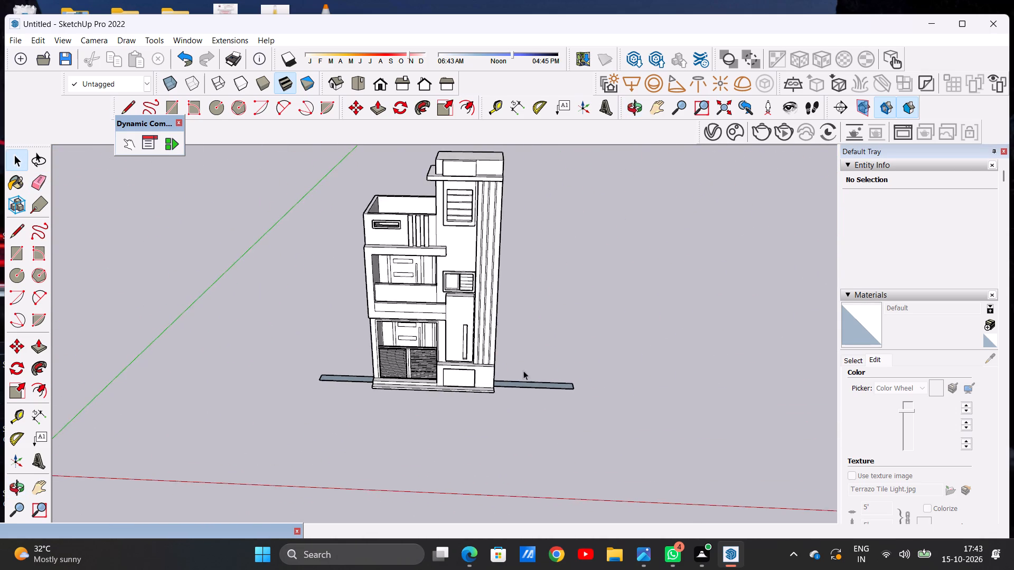
scroll(532, 377, "up", 8)
key("p")
scroll(577, 396, "up", 2)
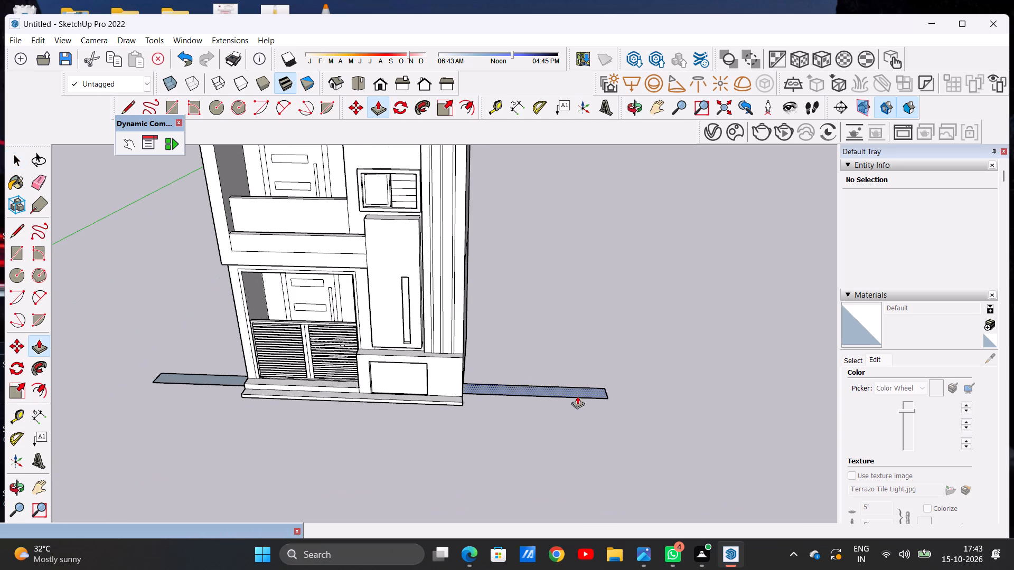
scroll(577, 396, "up", 5)
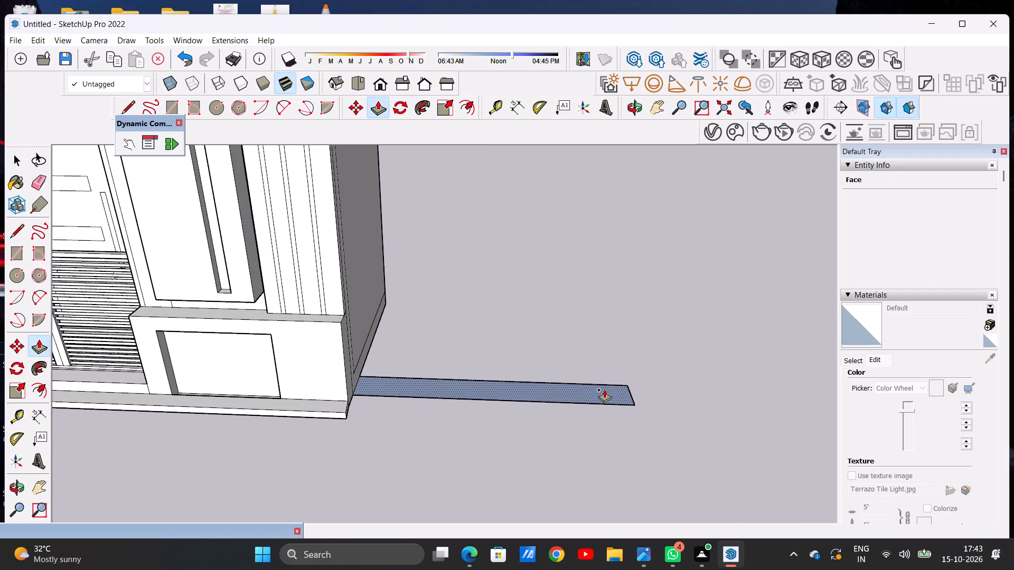
left_click(604, 389)
left_click(595, 295)
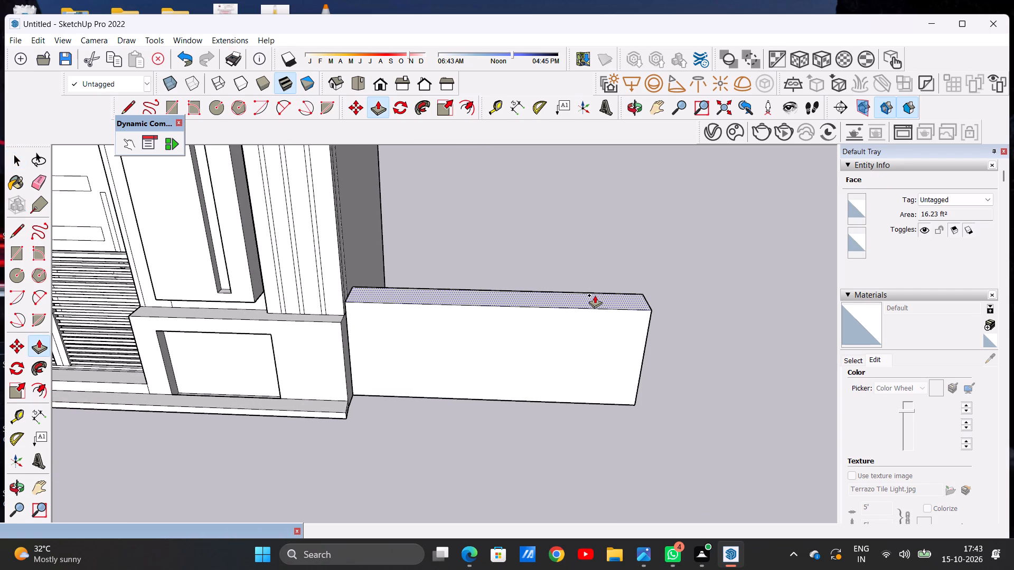
Push/Pull the front strip on the house's left side up to the height of the right boundary wall.
scroll(645, 354, "down", 11)
scroll(321, 352, "up", 5)
middle_click_drag(240, 353, 337, 366)
scroll(324, 388, "up", 5)
left_click(322, 389)
scroll(318, 339, "down", 7)
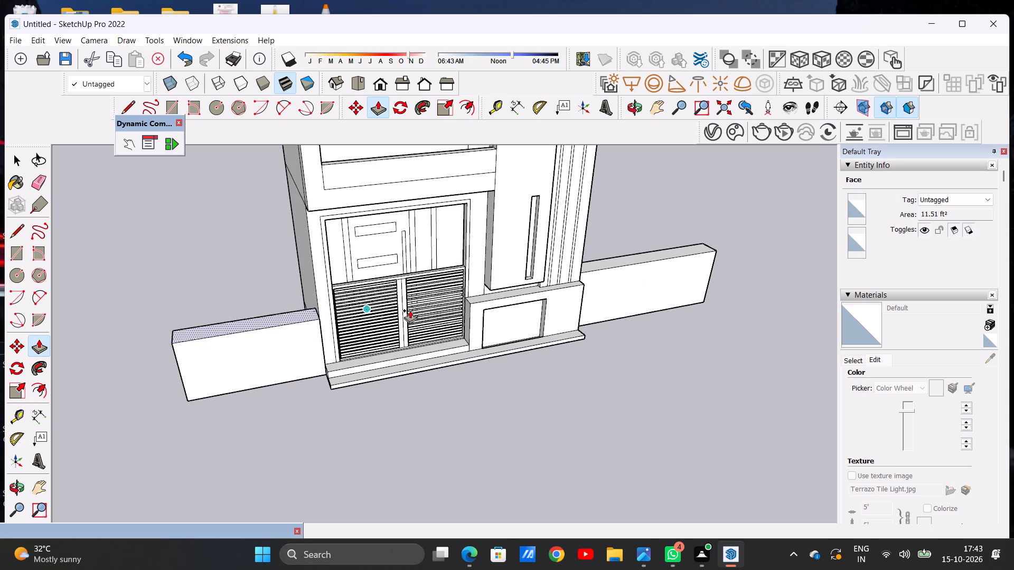
left_click(597, 272)
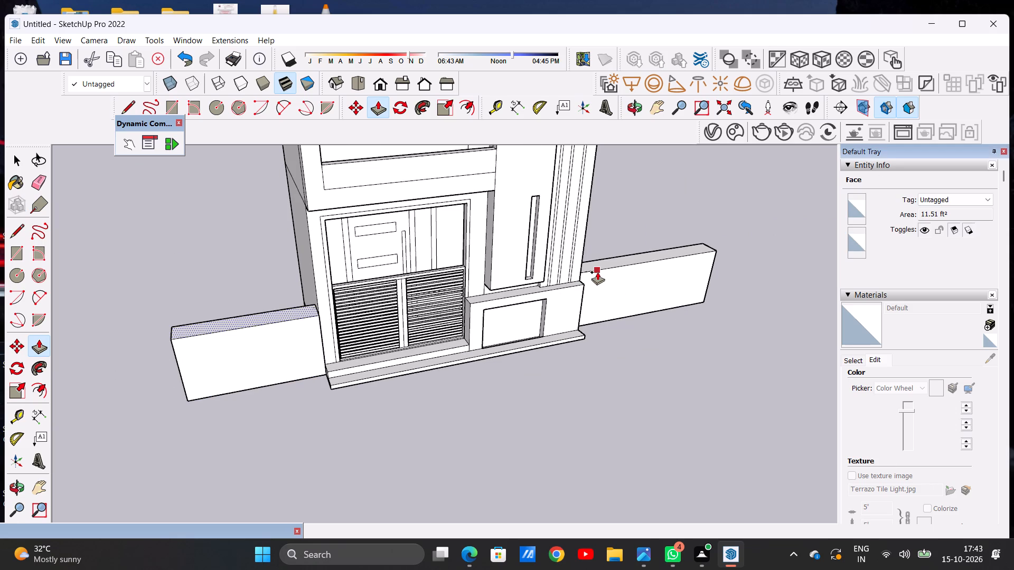
key("space")
Examine the front elevation with its two flanking boundary walls, especially the right wall's height against the panelled plinth.
scroll(399, 383, "down", 13)
middle_click_drag(449, 396, 391, 312)
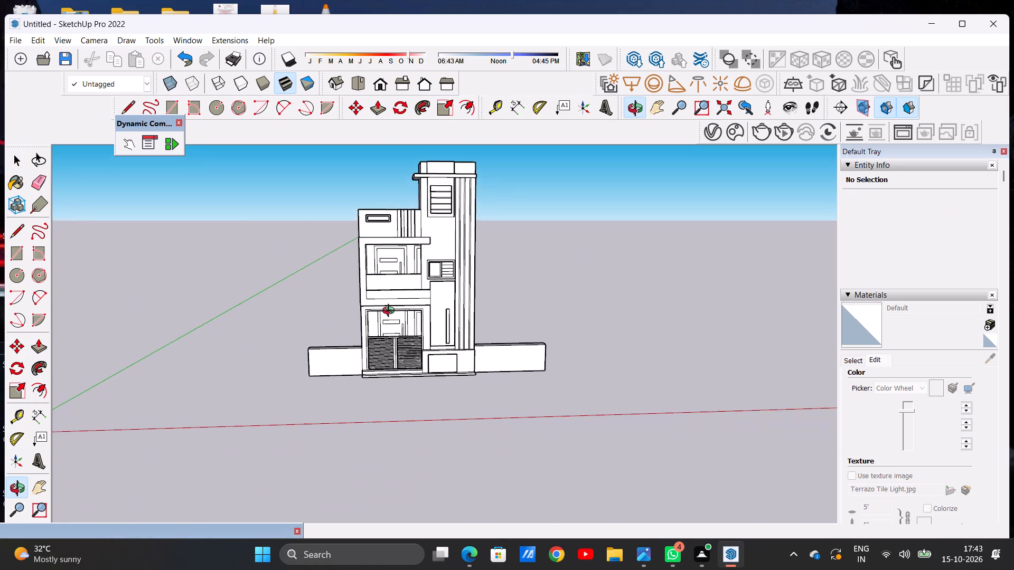
middle_click_drag(391, 312, 403, 305)
scroll(522, 356, "up", 4)
scroll(522, 356, "down", 1)
scroll(521, 356, "up", 1)
middle_click_drag(480, 384, 446, 397)
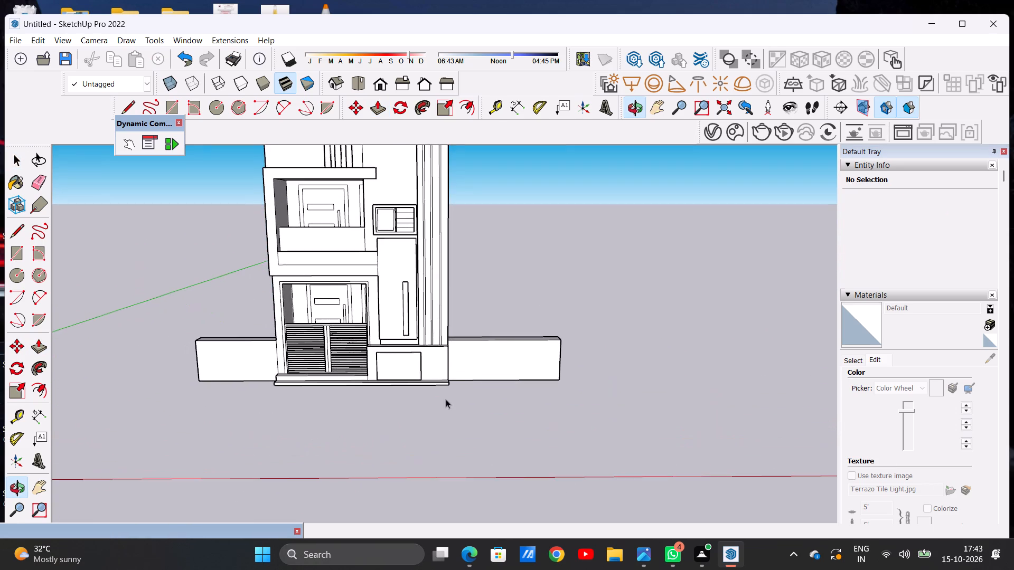
scroll(451, 410, "down", 7)
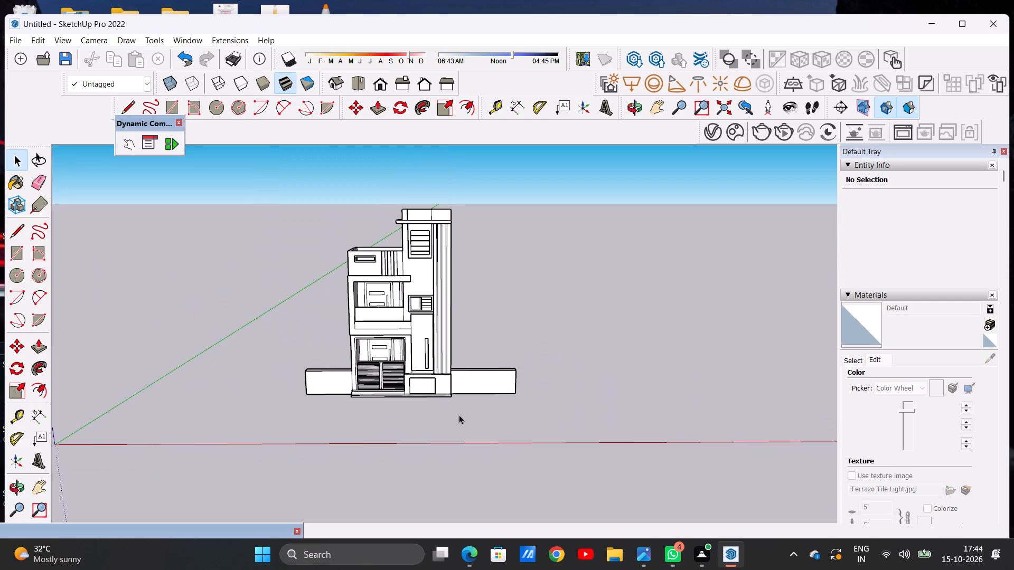
scroll(470, 386, "down", 2)
scroll(434, 401, "up", 5)
scroll(482, 390, "up", 1)
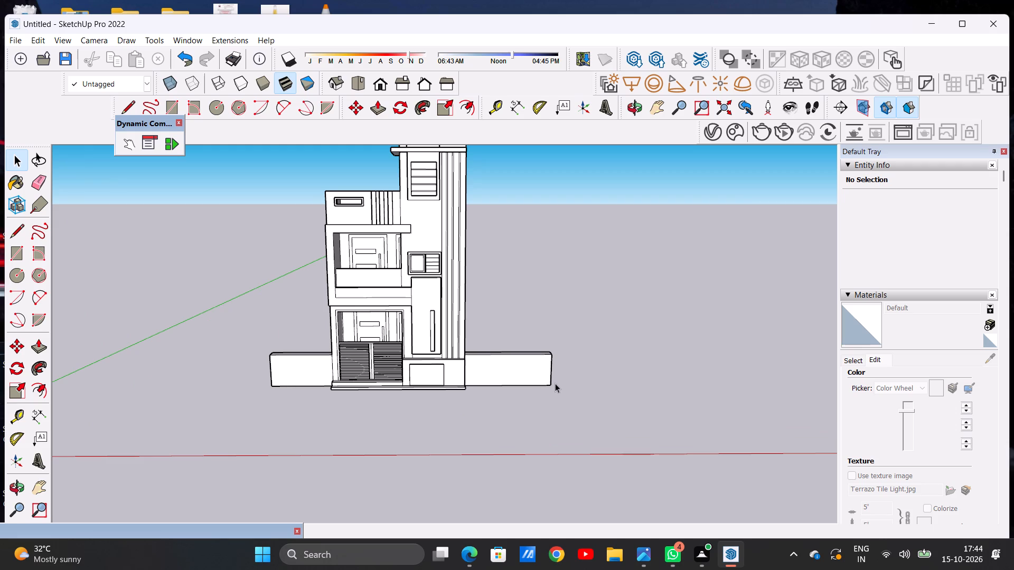
scroll(555, 383, "down", 5)
scroll(465, 372, "up", 6)
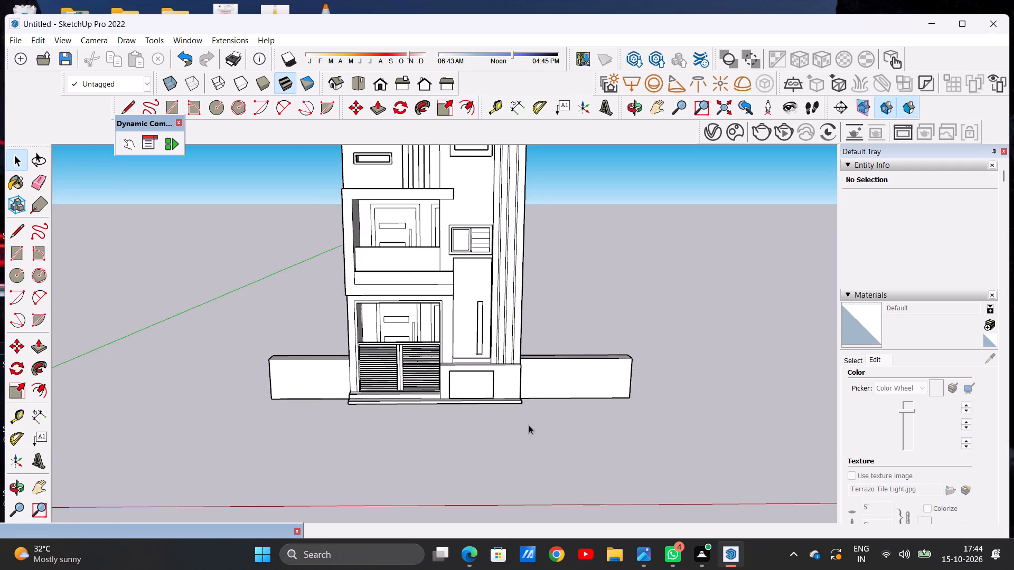
middle_click_drag(526, 424, 511, 391)
scroll(550, 366, "up", 6)
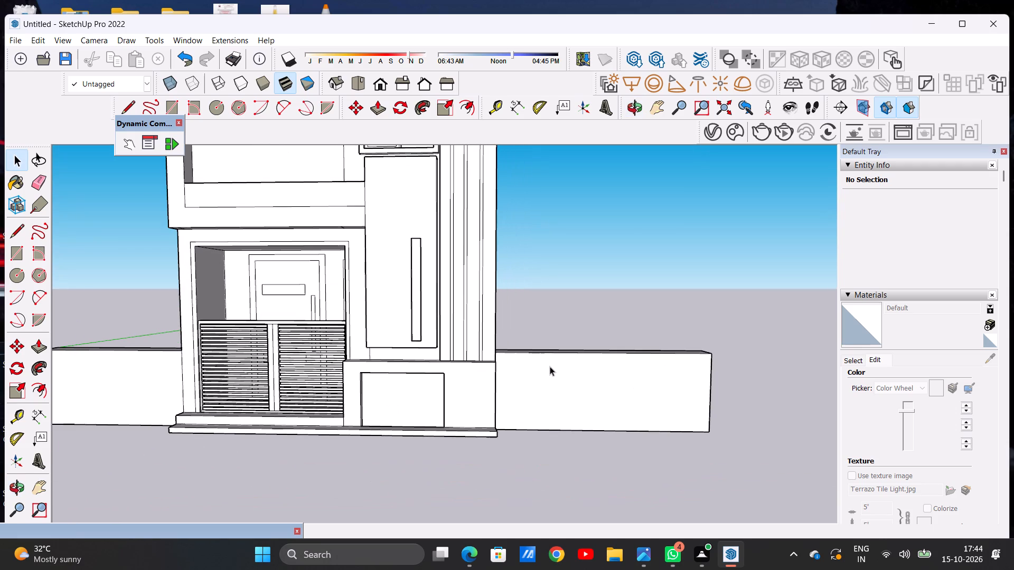
scroll(581, 392, "up", 2)
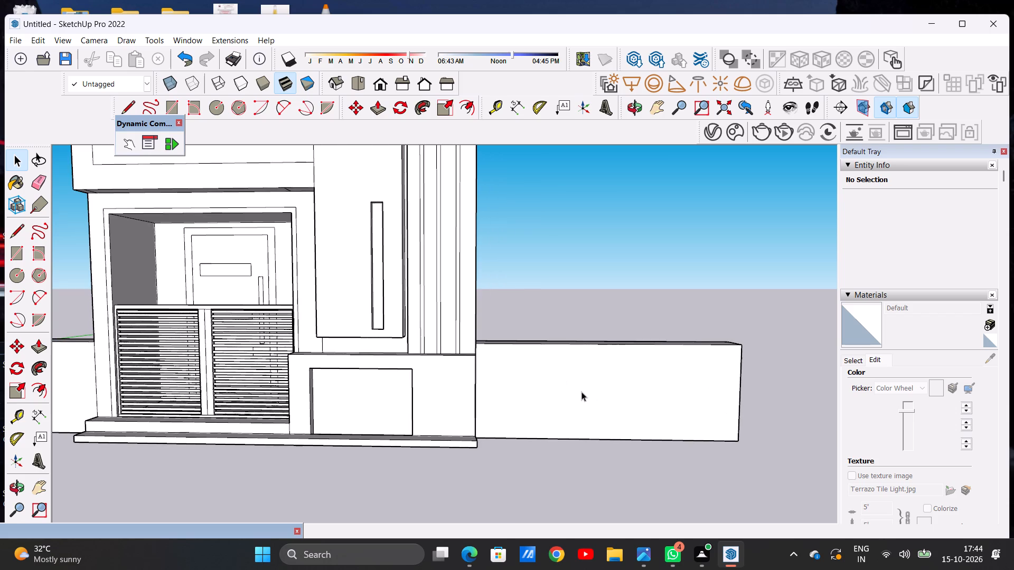
middle_click(587, 393)
scroll(589, 395, "up", 1)
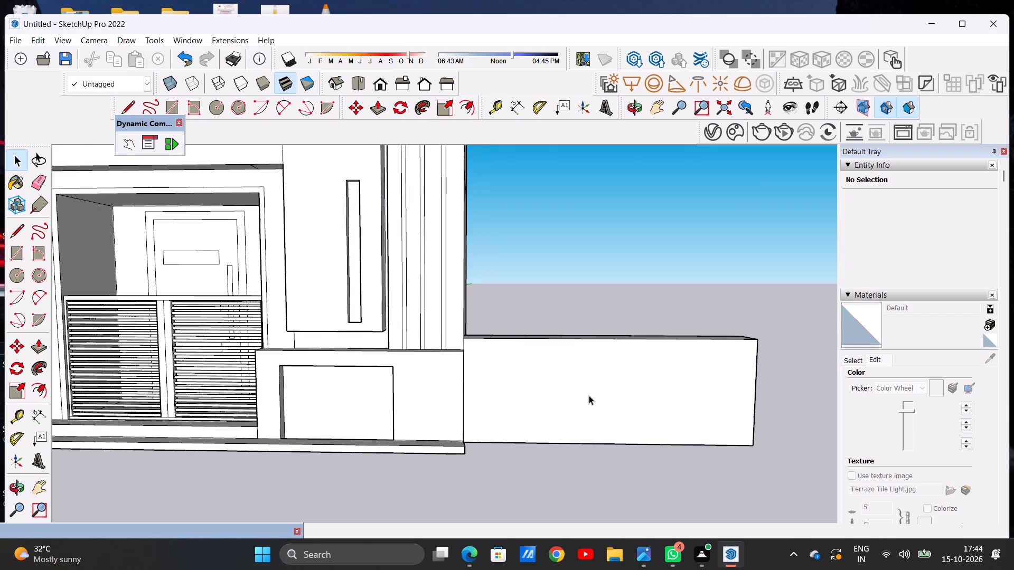
scroll(589, 395, "up", 3)
middle_click_drag(578, 419, 576, 383)
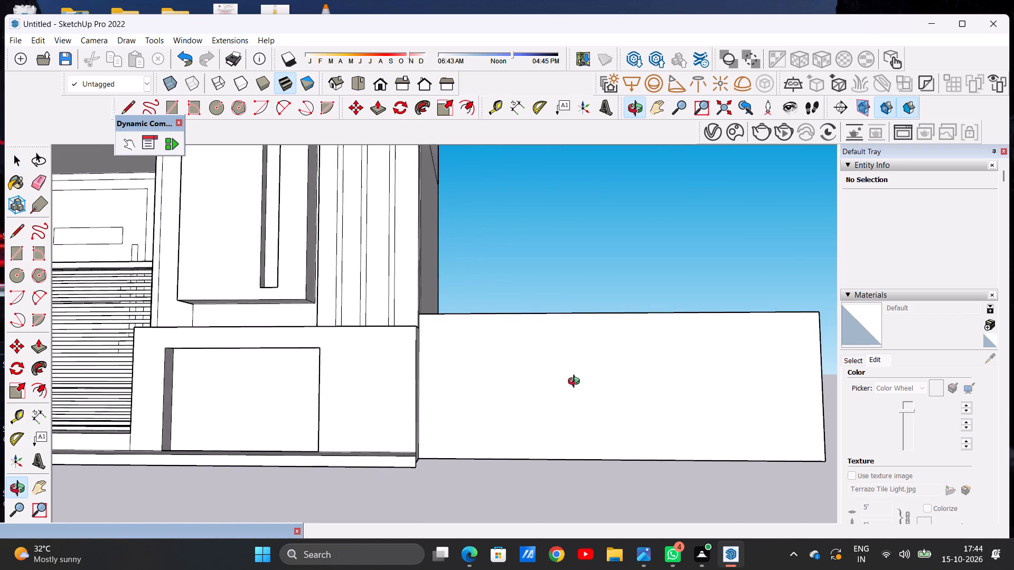
middle_click_drag(576, 383, 579, 384)
scroll(446, 449, "down", 2)
scroll(525, 398, "up", 1)
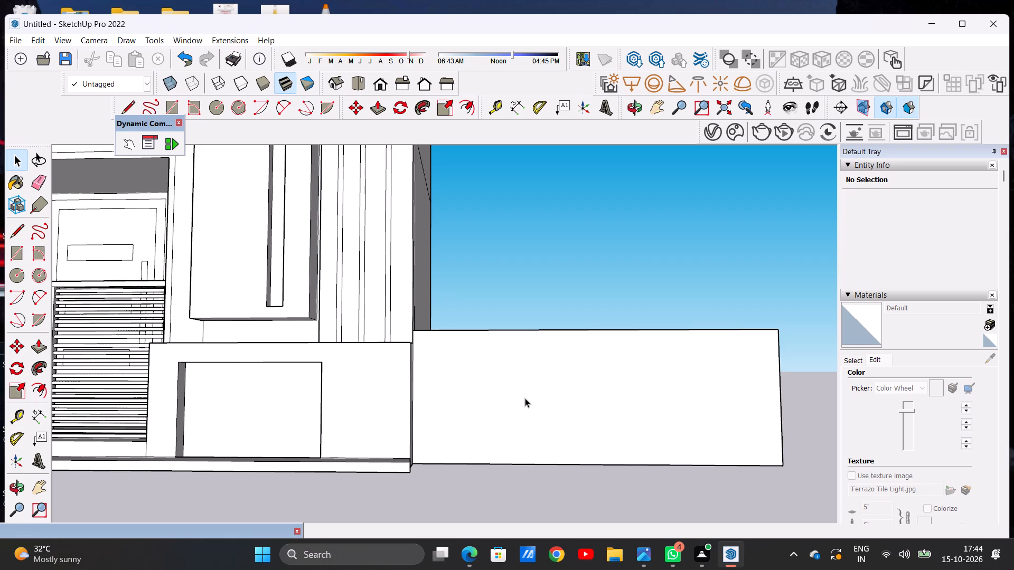
key("l")
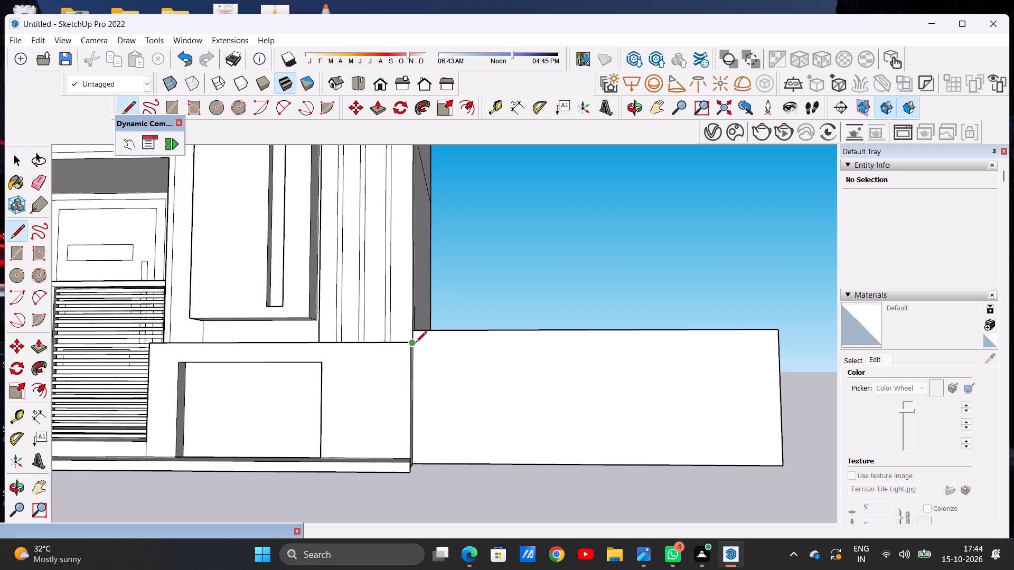
key("space")
Push/Pull the right boundary wall's top face up slightly to make the wall taller.
middle_click_drag(531, 332, 527, 485)
scroll(594, 324, "up", 3)
key("p")
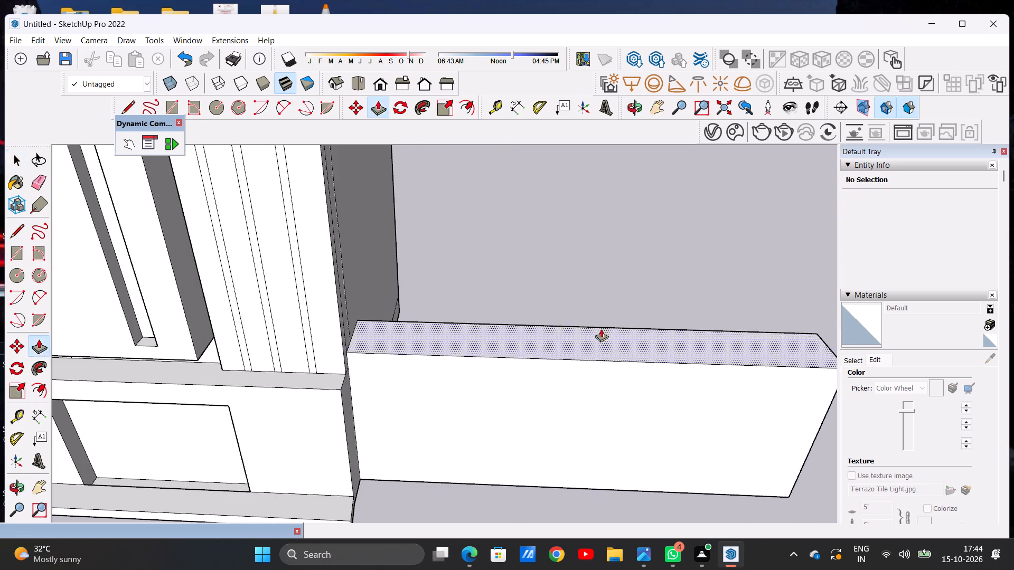
left_click(600, 341)
left_click(596, 322)
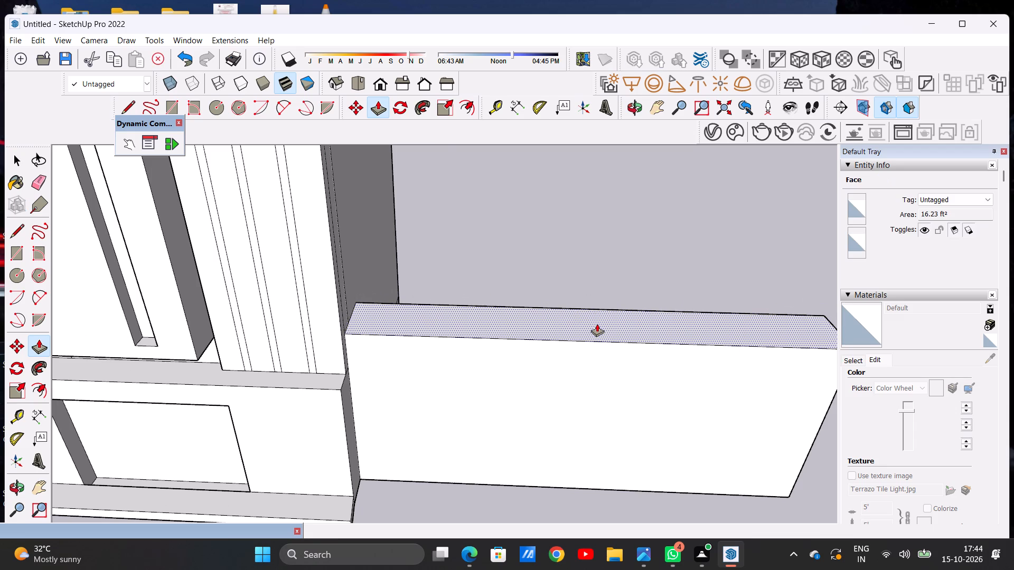
Push/Pull the left boundary wall's top face up to the height of the raised right wall.
scroll(666, 372, "down", 19)
scroll(436, 336, "up", 8)
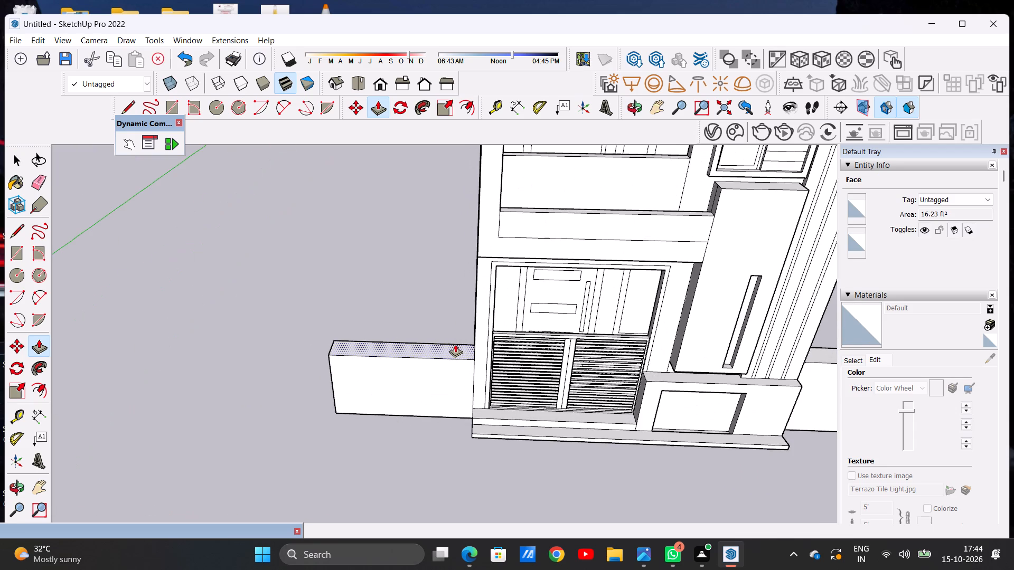
left_click(455, 344)
left_click(457, 349)
scroll(463, 309, "down", 6)
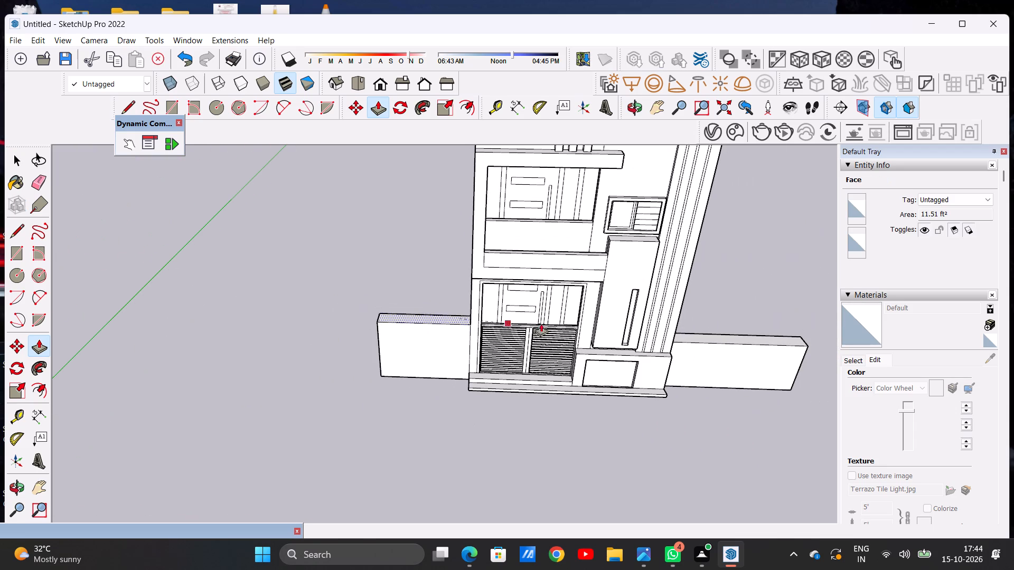
left_click(682, 340)
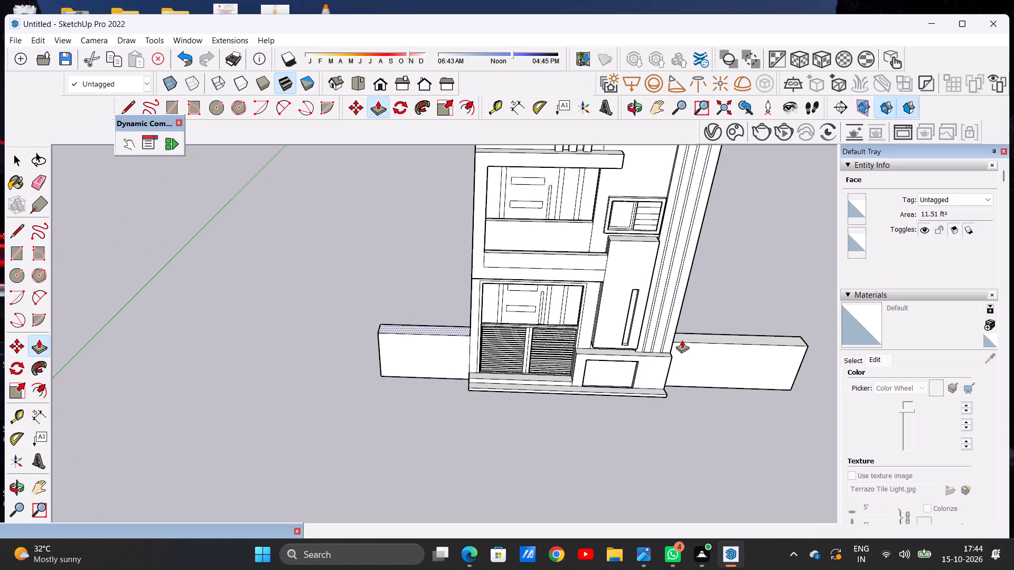
key("space")
Examine the right boundary wall's front face and the corner where it meets the house and the panelled plinth.
scroll(311, 373, "down", 5)
middle_click_drag(496, 410, 495, 307)
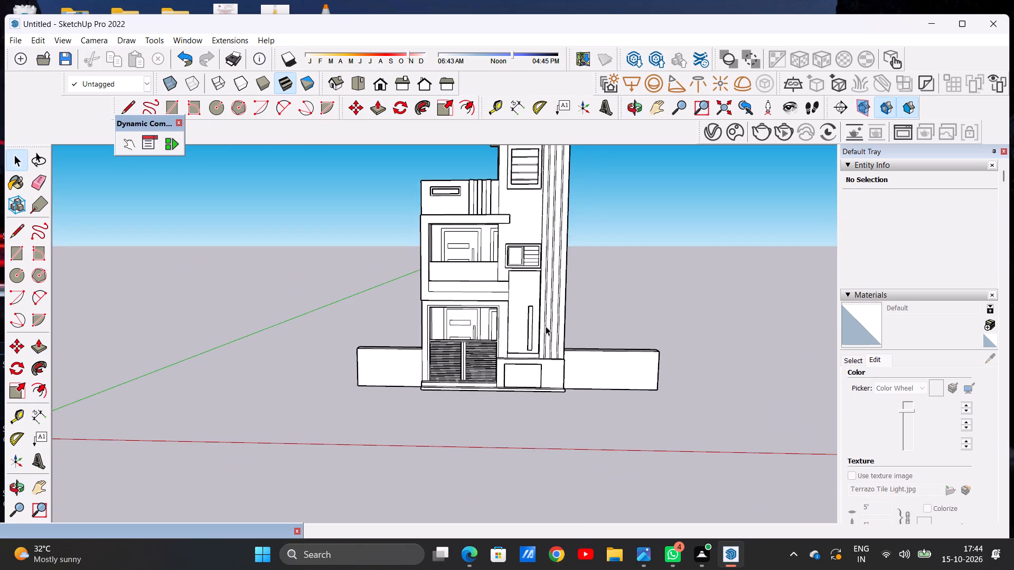
scroll(588, 364, "up", 3)
scroll(588, 365, "down", 1)
middle_click_drag(591, 382, 591, 364)
scroll(591, 364, "up", 6)
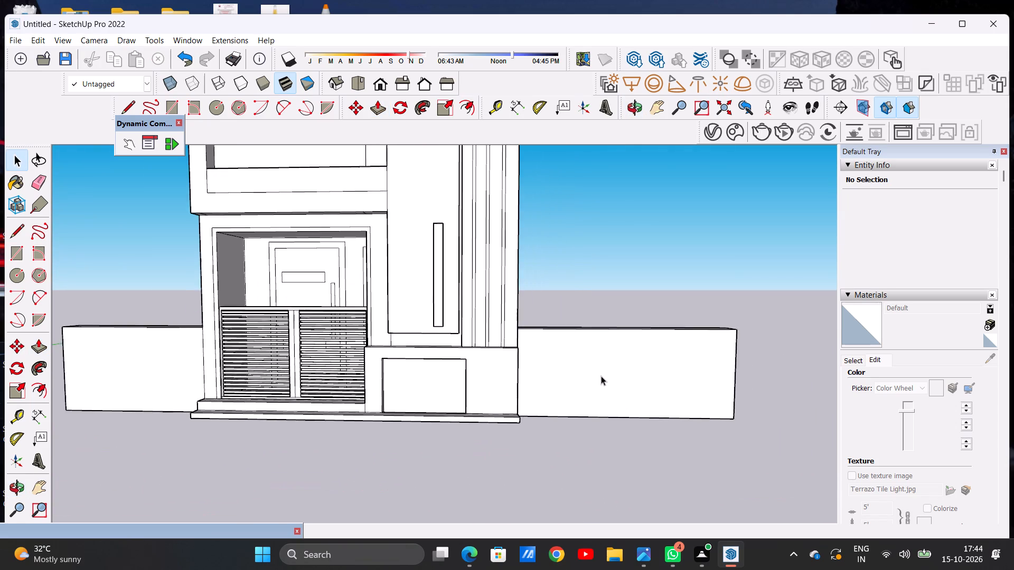
scroll(601, 376, "up", 1)
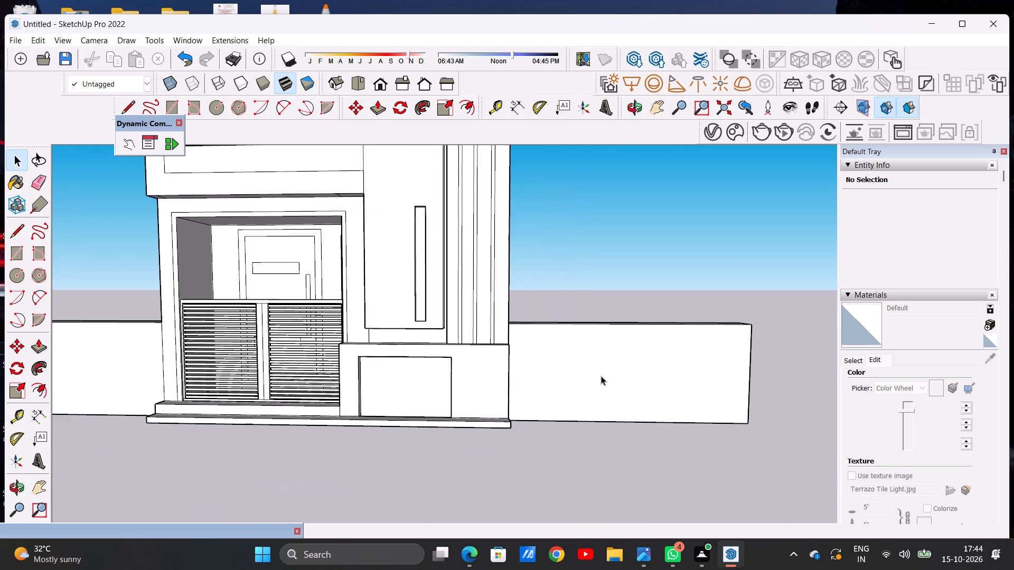
key("l")
scroll(562, 339, "up", 6)
scroll(479, 336, "up", 2)
middle_click_drag(498, 344, 475, 348)
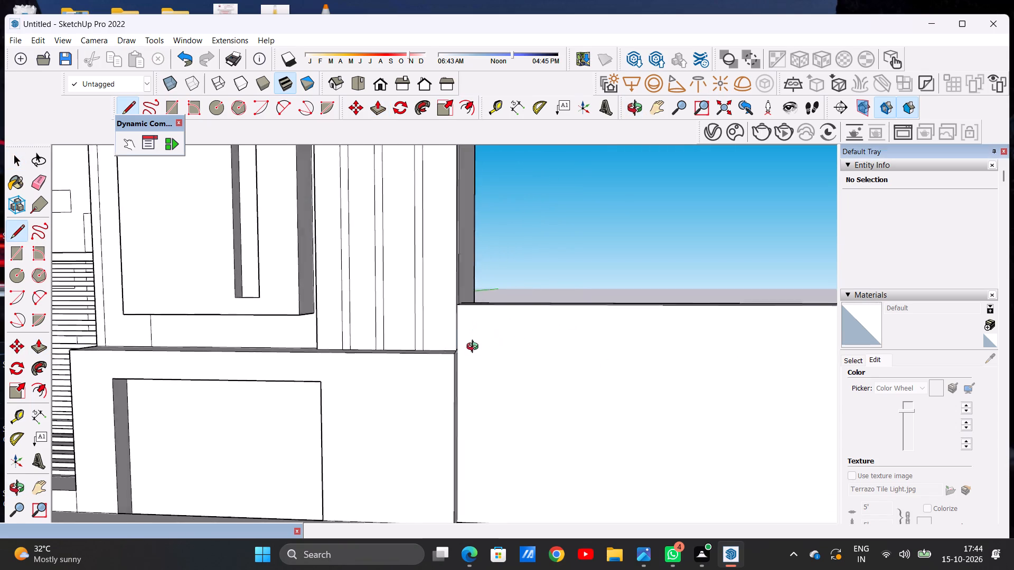
middle_click_drag(475, 348, 431, 380)
scroll(432, 335, "up", 5)
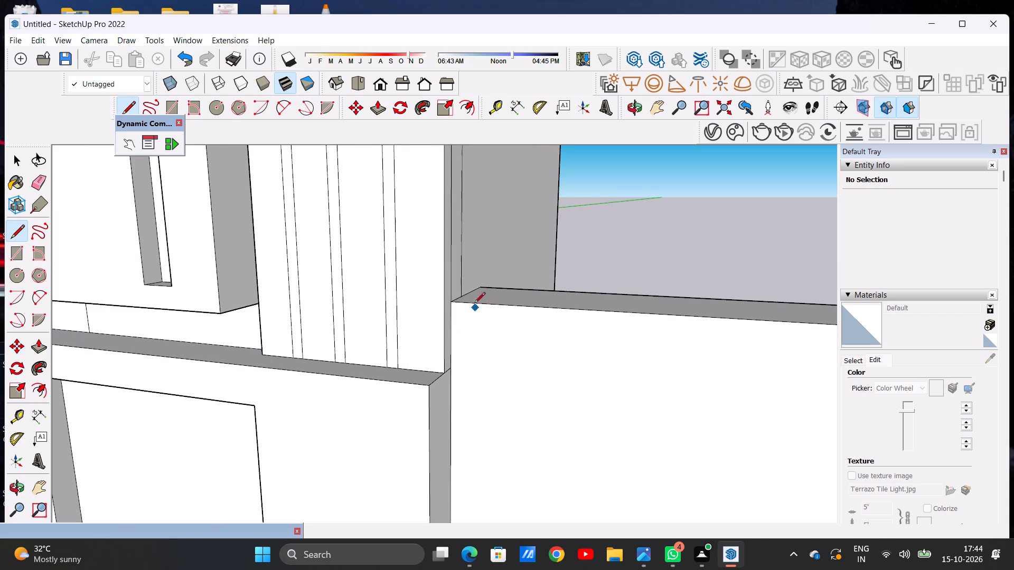
scroll(473, 301, "down", 7)
scroll(481, 336, "up", 5)
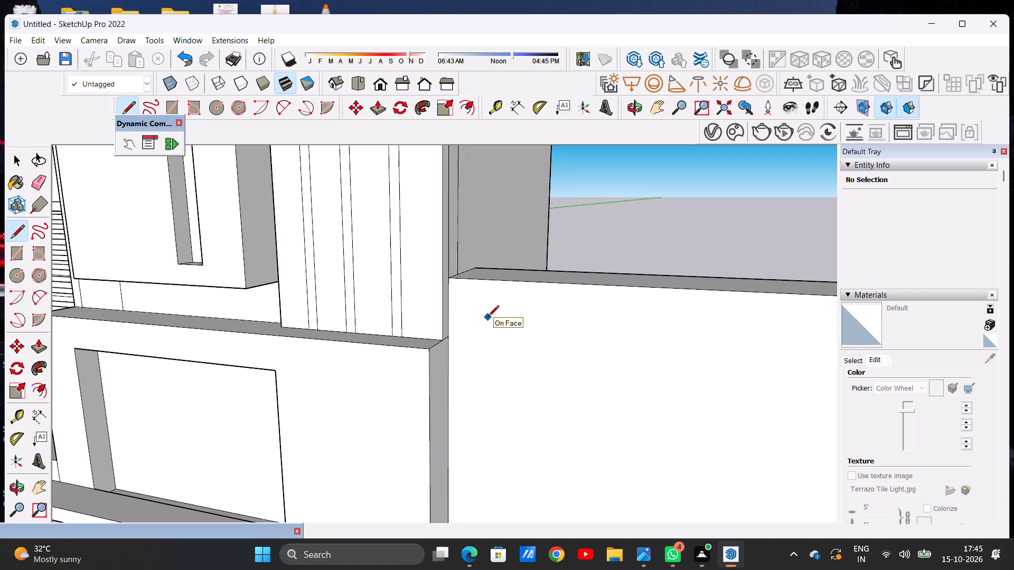
scroll(491, 316, "down", 15)
middle_click_drag(580, 363, 619, 349)
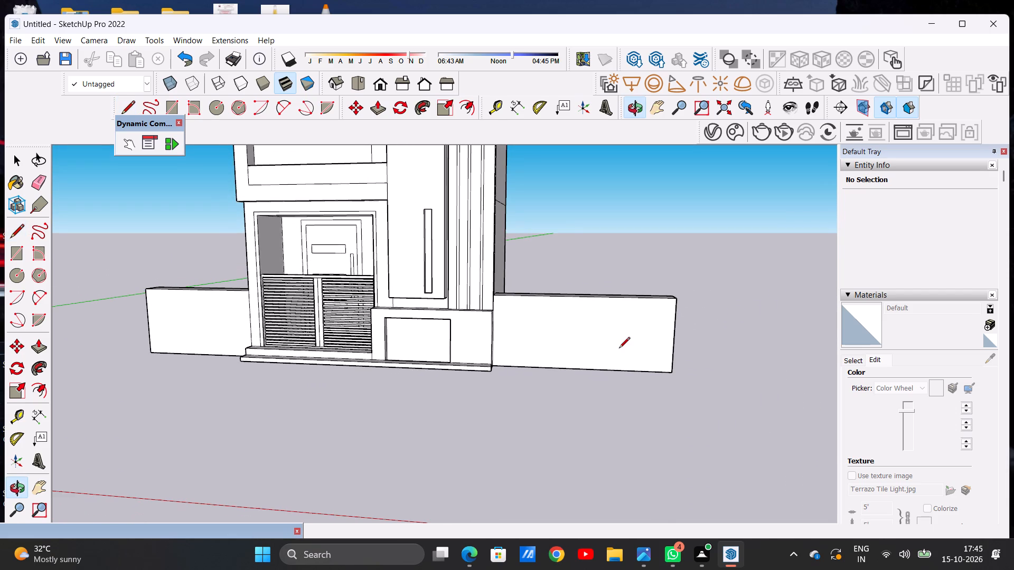
key("space")
Draw a rectangle on the right boundary wall's front face, inset by a narrow margin from all four edges.
type("R")
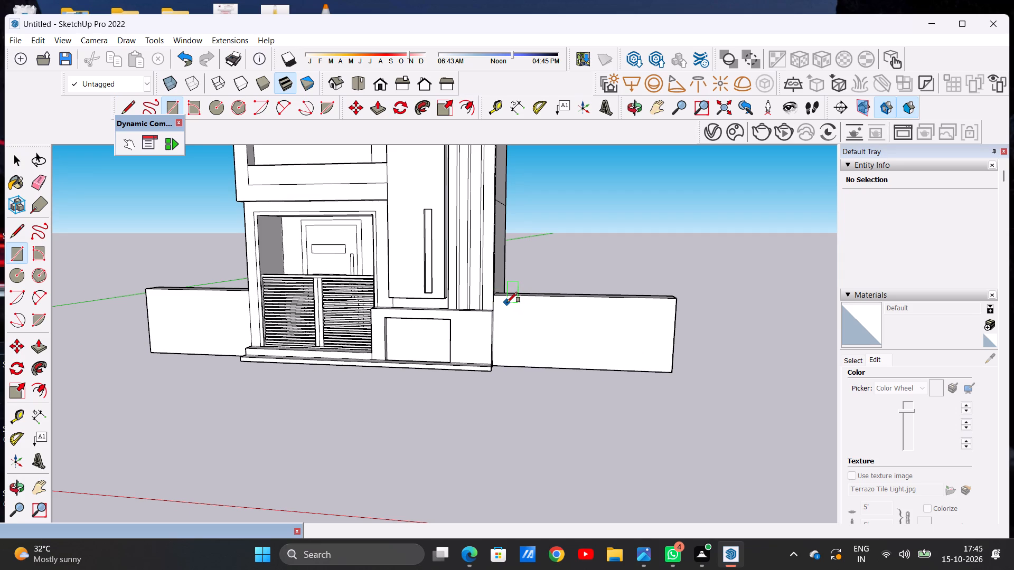
left_click(506, 305)
left_click(664, 365)
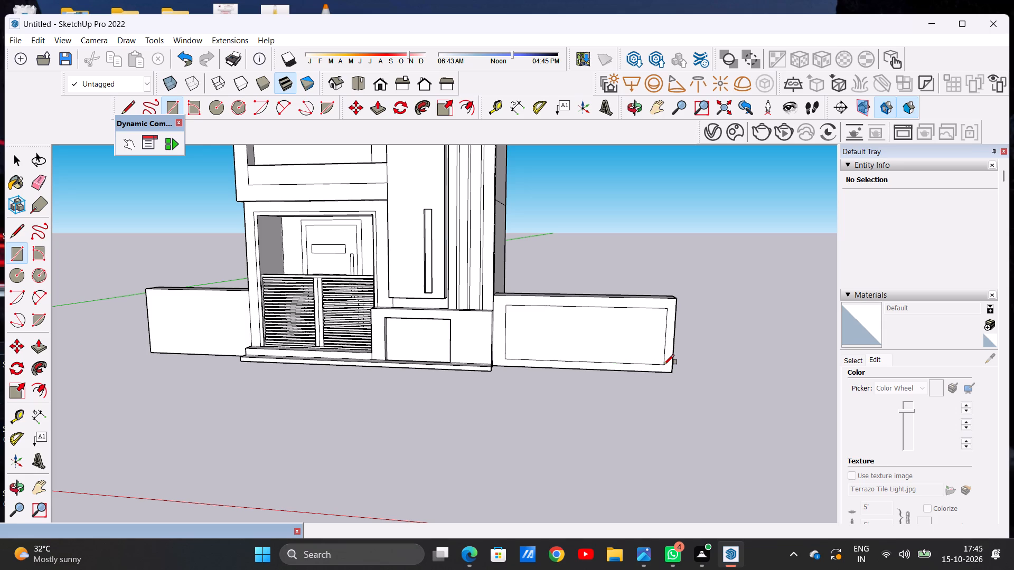
key("space")
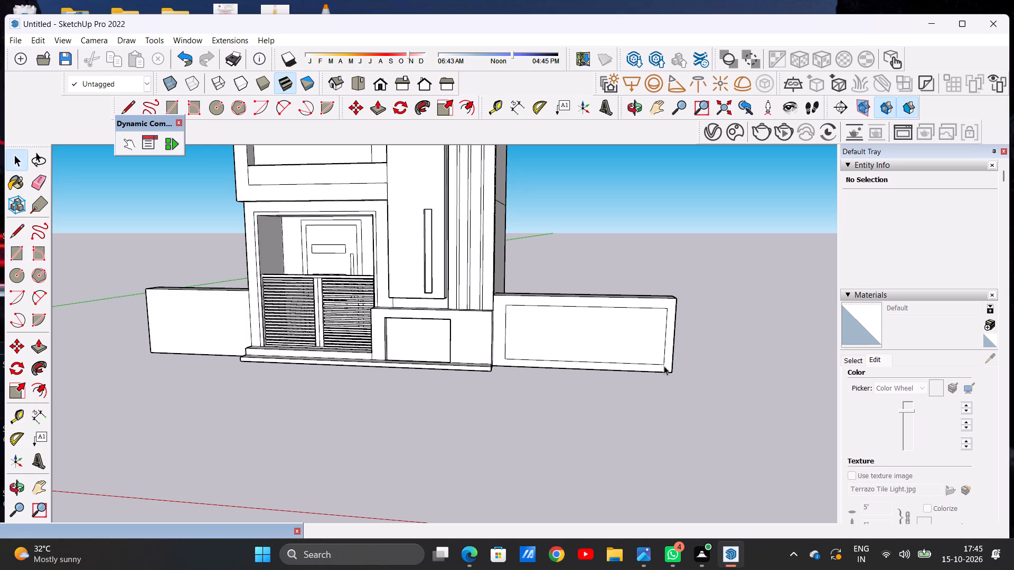
scroll(661, 342, "up", 4)
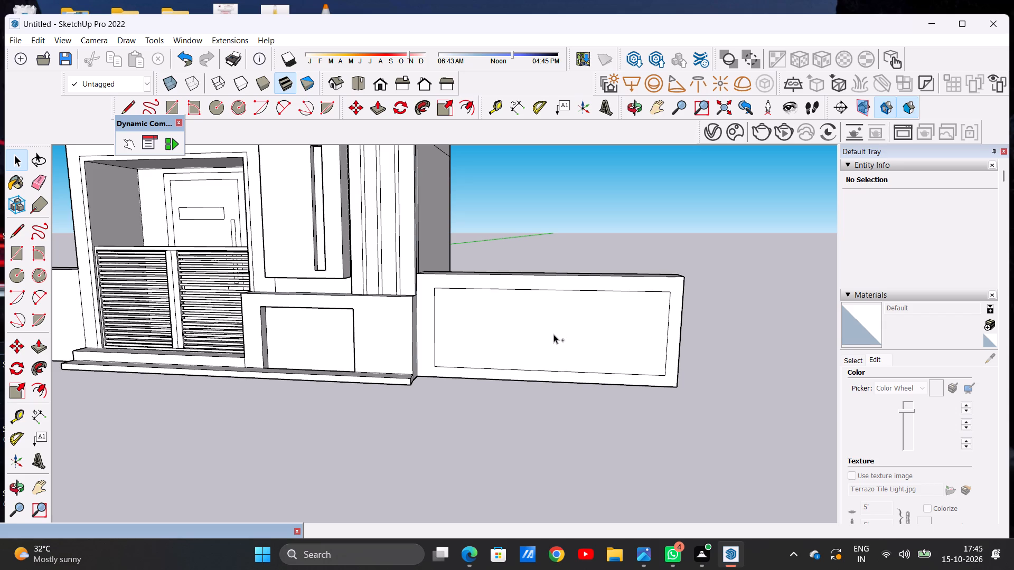
Undo the inset rectangle on the right boundary wall's front face.
key("ctrl+z")
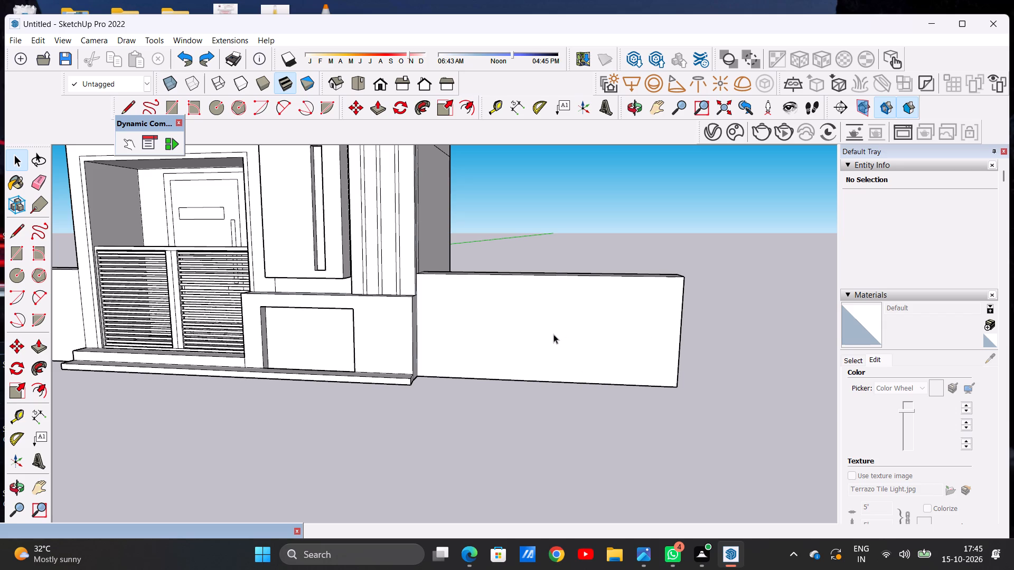
Draw a three-sided line frame on the right boundary wall's front face, inset from the sides and top and ending on the bottom edge.
key("l")
scroll(433, 370, "up", 7)
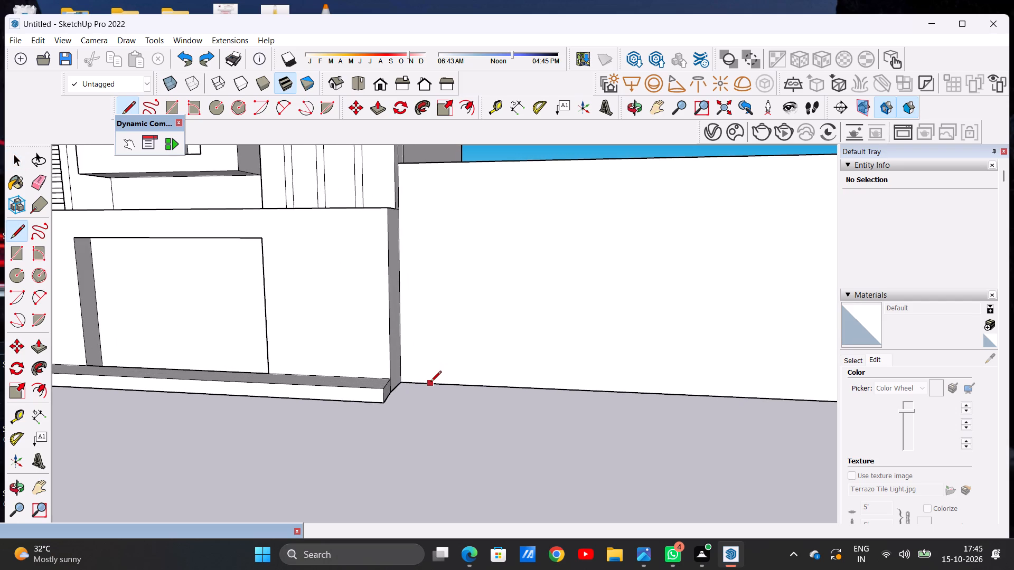
left_click(430, 383)
scroll(432, 319, "down", 5)
scroll(430, 253, "up", 4)
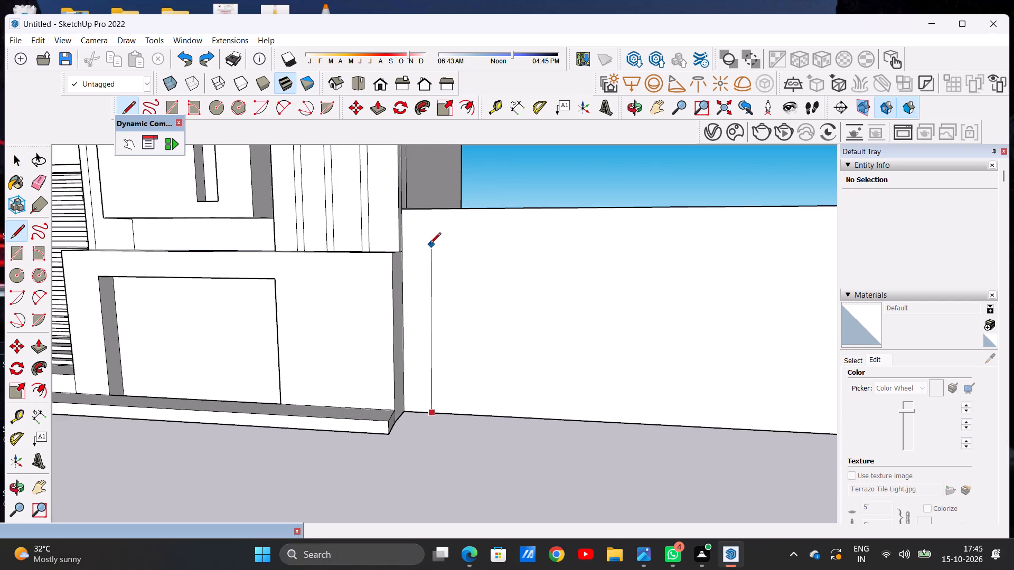
left_click(427, 233)
scroll(512, 239, "down", 6)
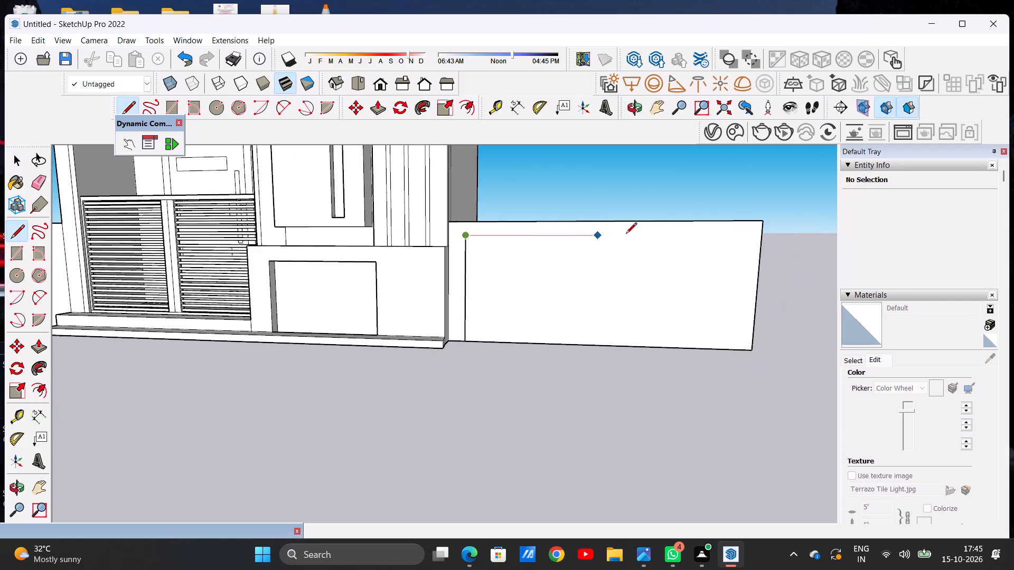
scroll(712, 235, "up", 9)
left_click(783, 235)
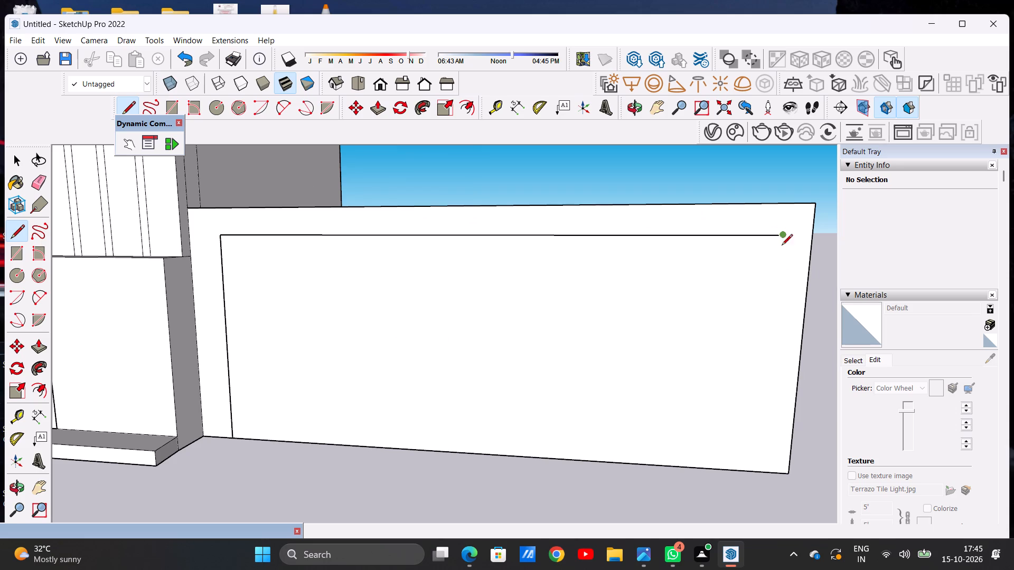
left_click(761, 469)
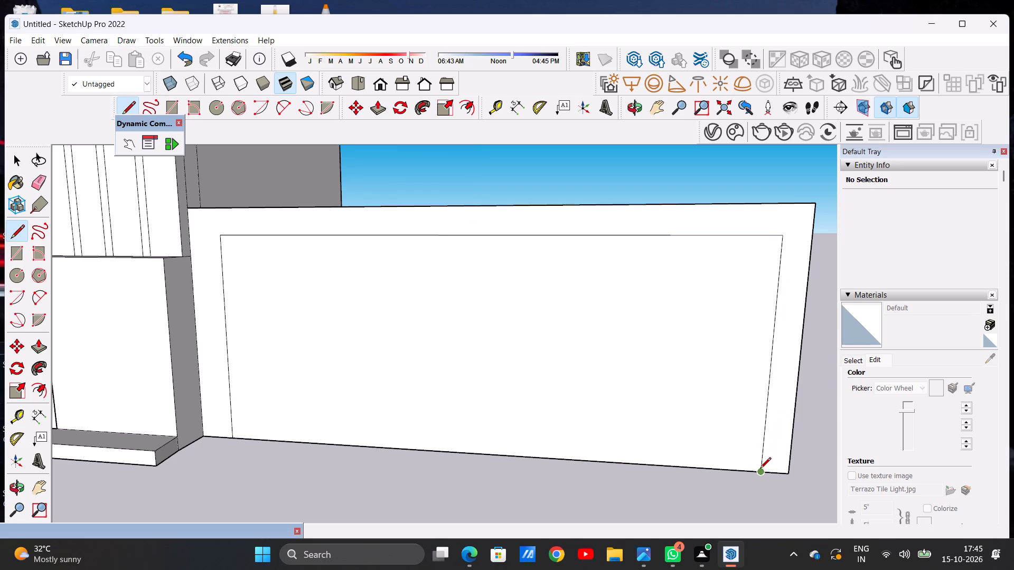
key("space")
Draw two closely spaced horizontal lines across the upper part of the frame, from its left side to its right side.
scroll(456, 362, "down", 9)
middle_click_drag(450, 358, 503, 327)
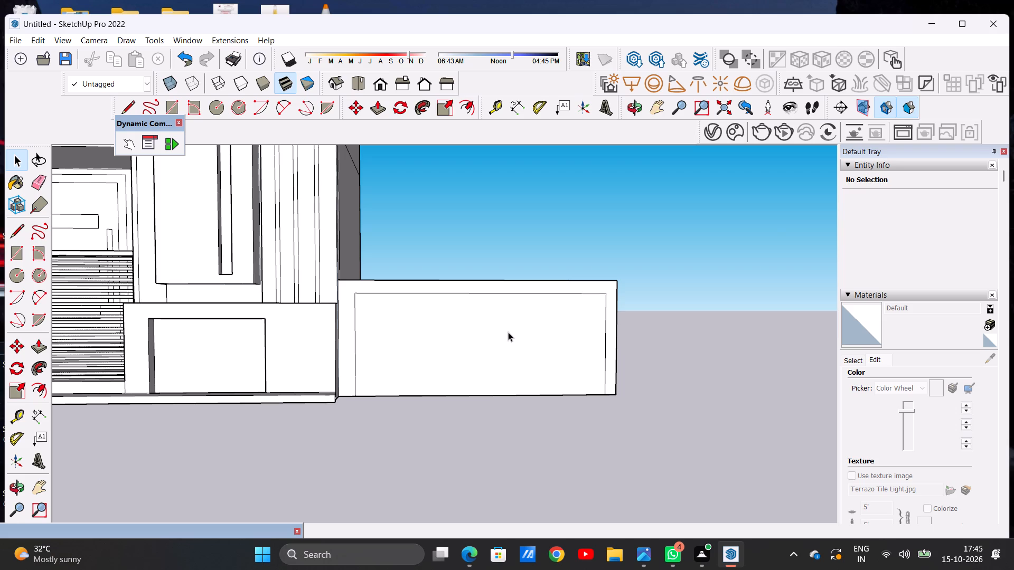
key("l")
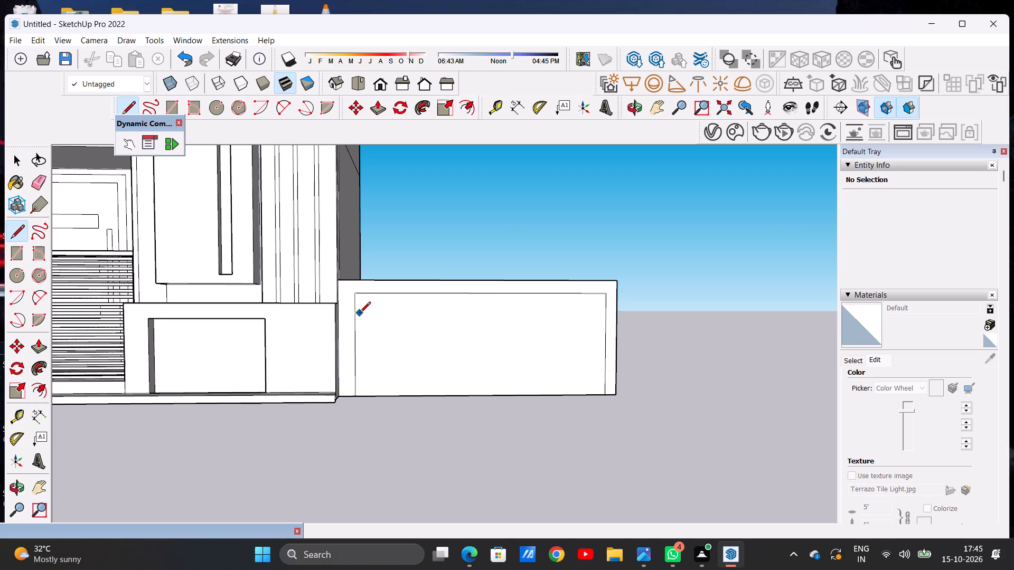
left_click(355, 312)
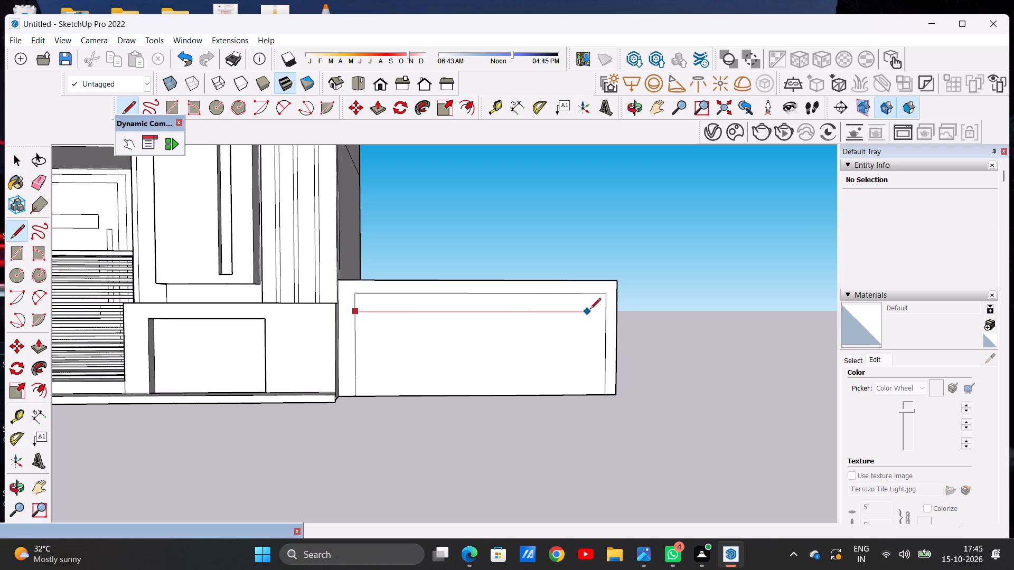
left_click(605, 310)
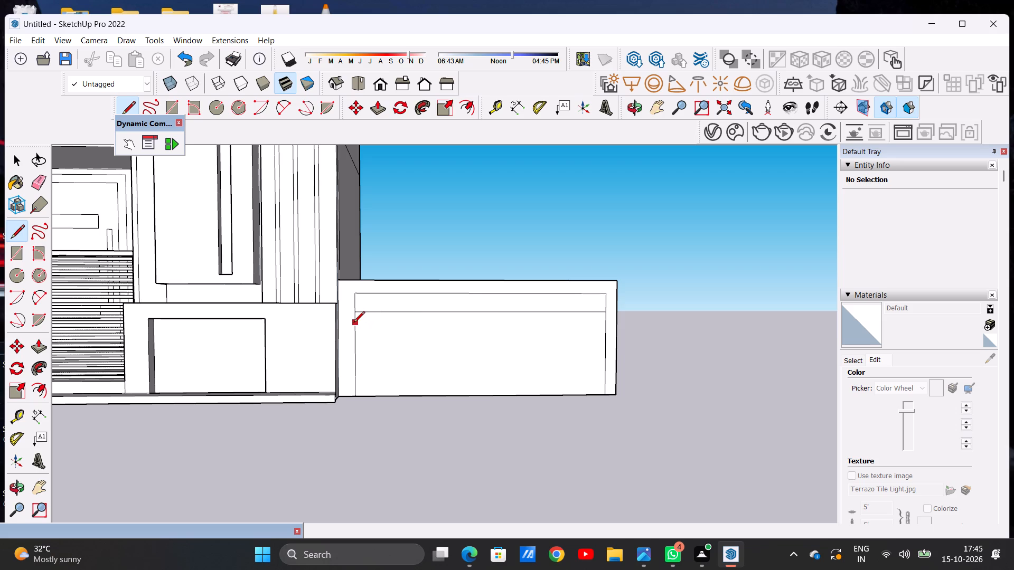
left_click(354, 323)
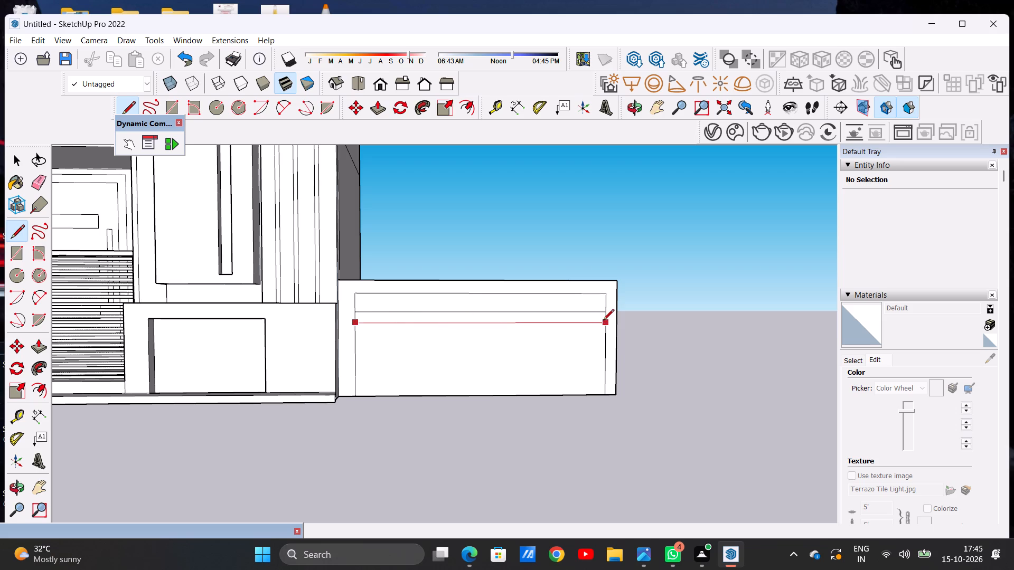
left_click(604, 321)
key("space")
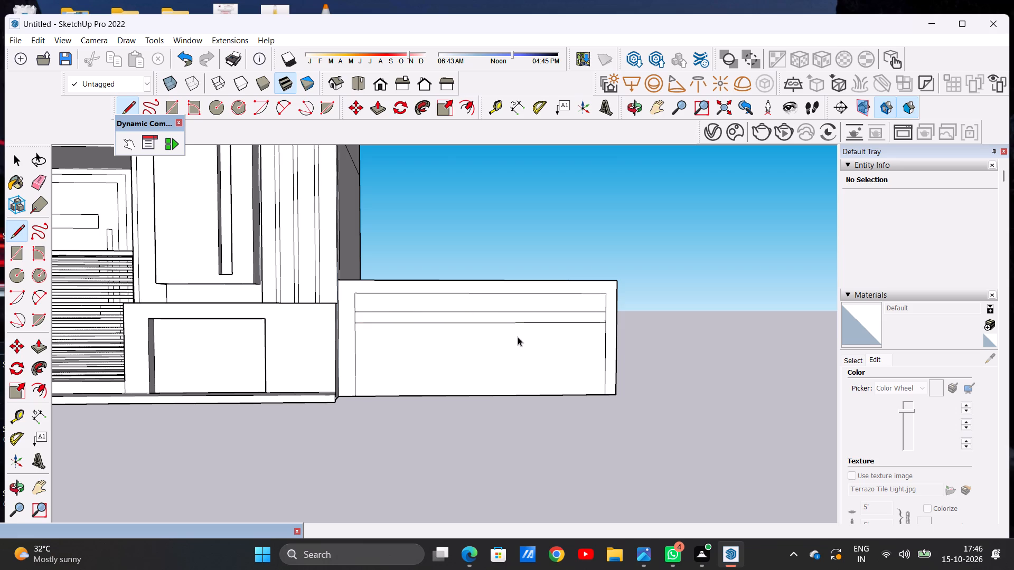
Draw a narrow upright rectangle near the frame's left side, from just below the lower horizontal line to the wall's bottom edge.
scroll(518, 337, "down", 4)
scroll(501, 356, "up", 3)
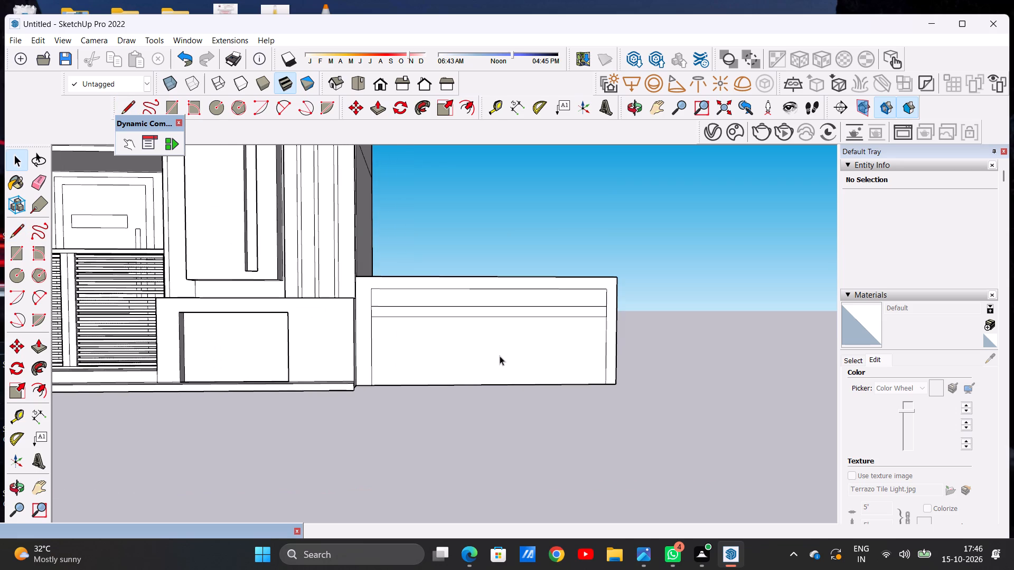
scroll(500, 356, "up", 1)
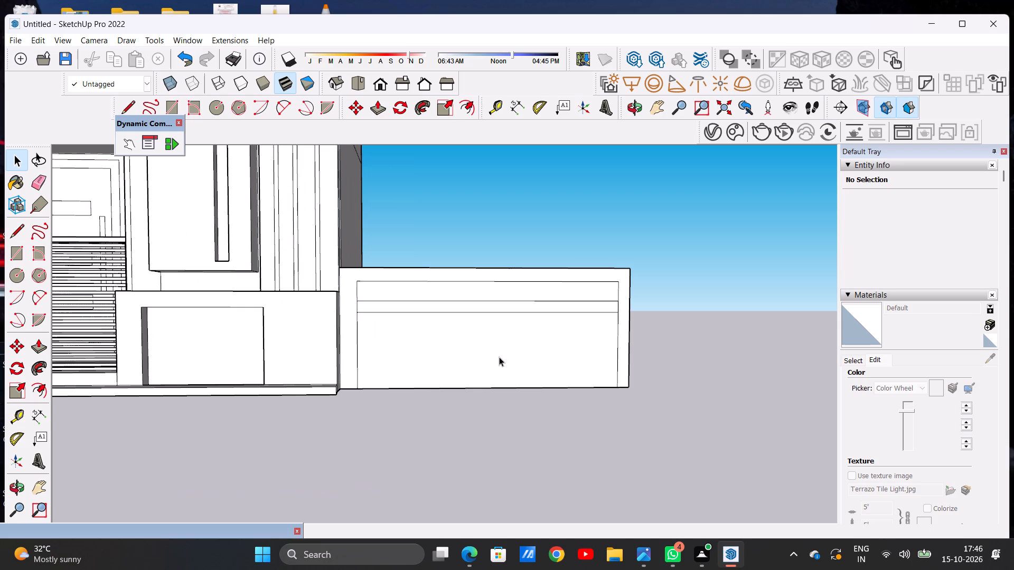
scroll(430, 367, "up", 2)
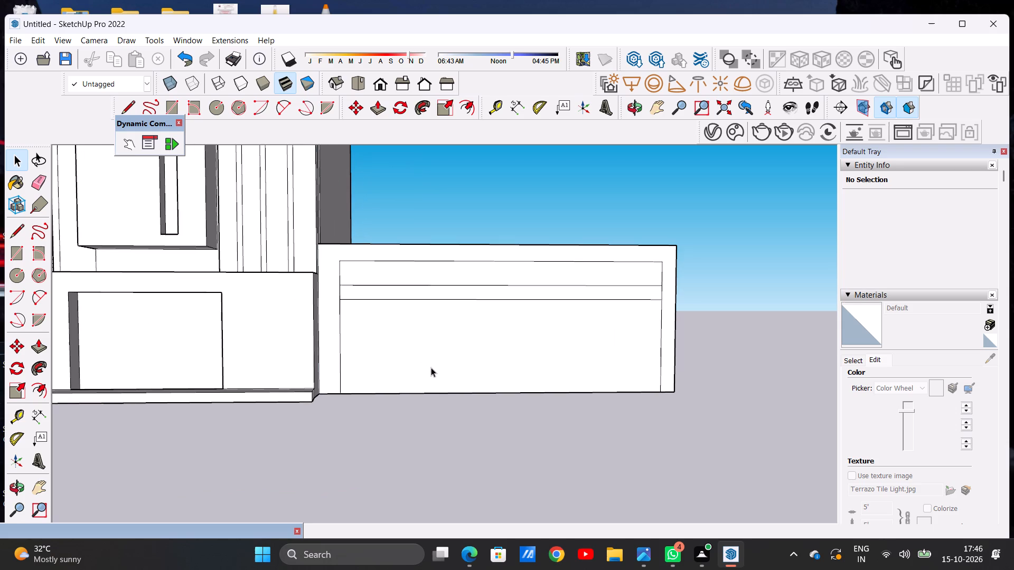
key("r")
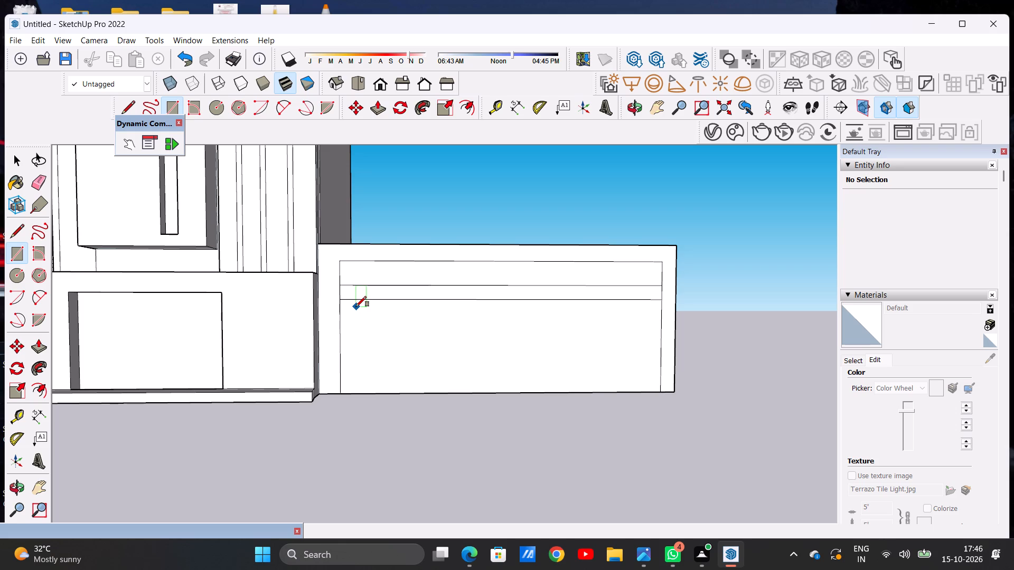
left_click(355, 310)
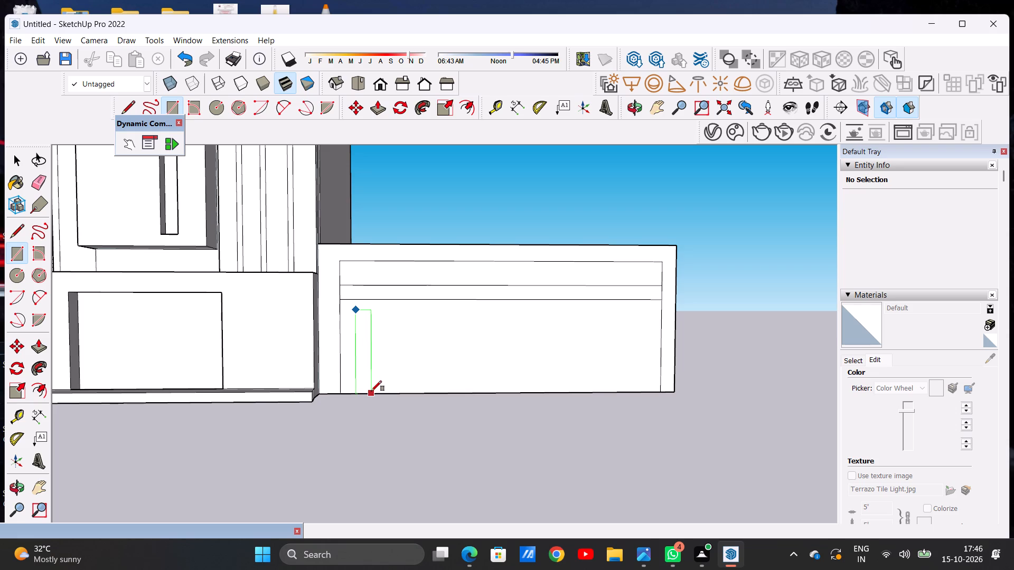
left_click(371, 391)
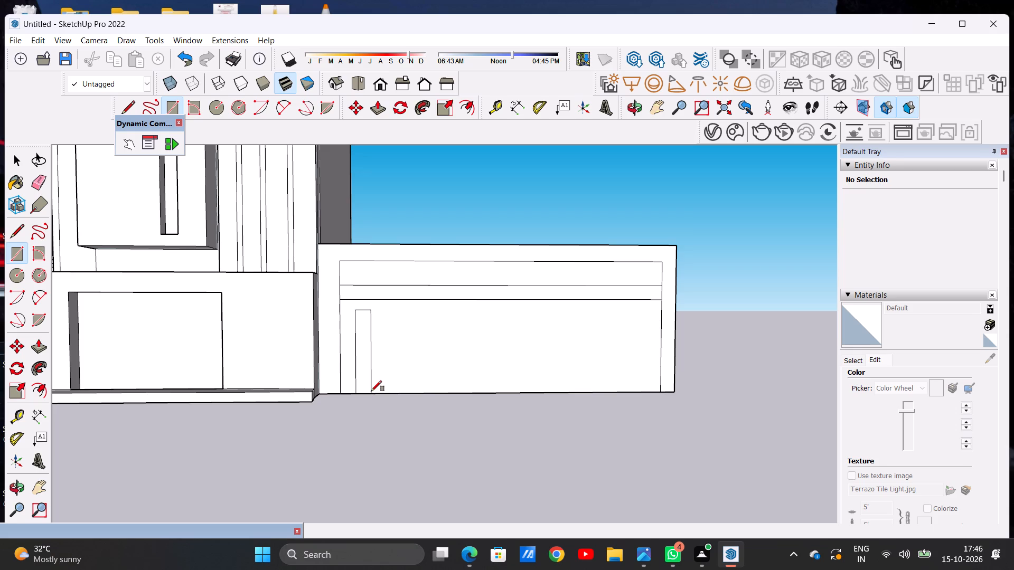
key("space")
Copy the narrow upright rectangle twice to the right along the bottom edge, making a group of three evenly spaced strips.
double_click(362, 384)
key("m")
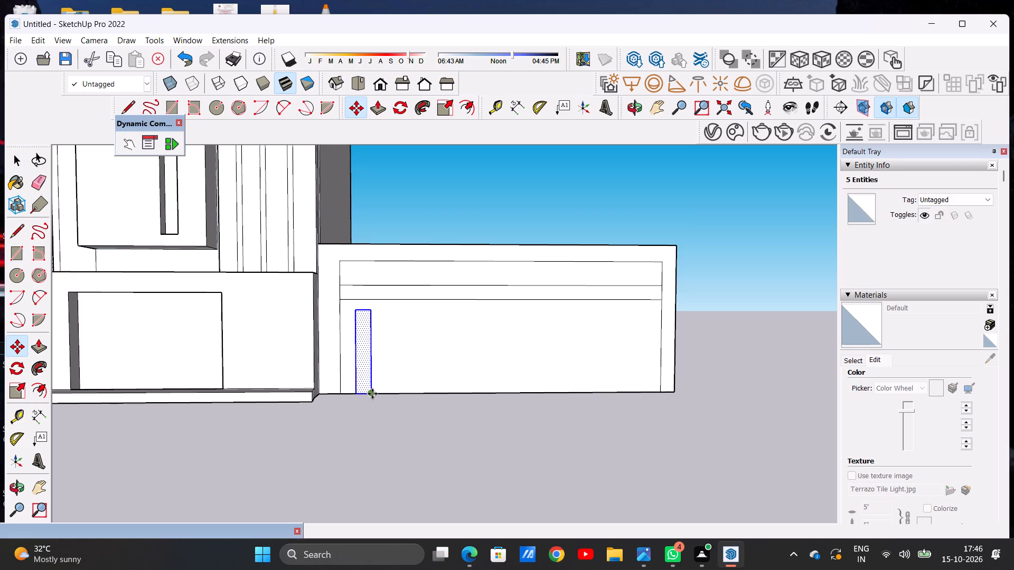
left_click(372, 394)
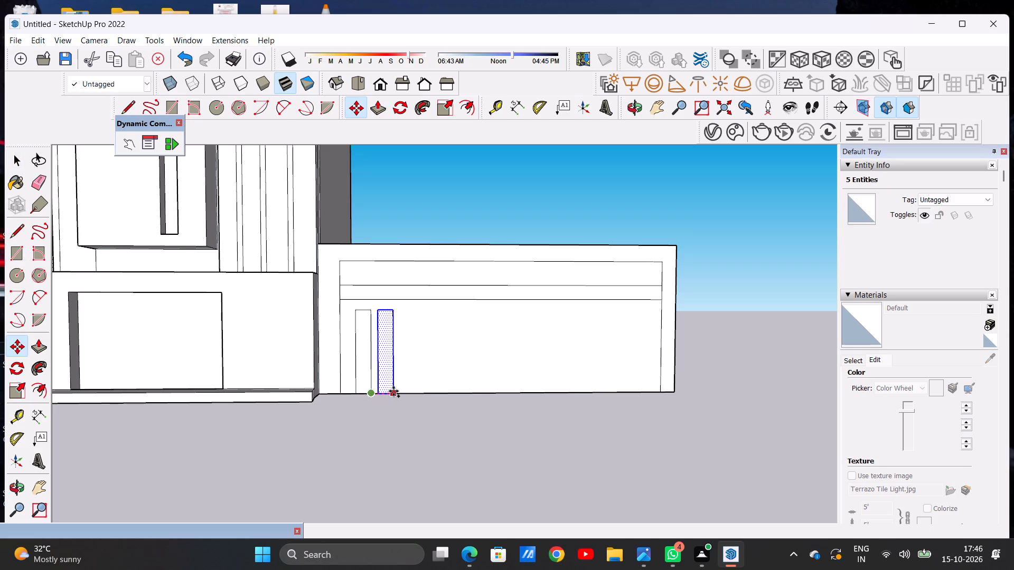
left_click(393, 391)
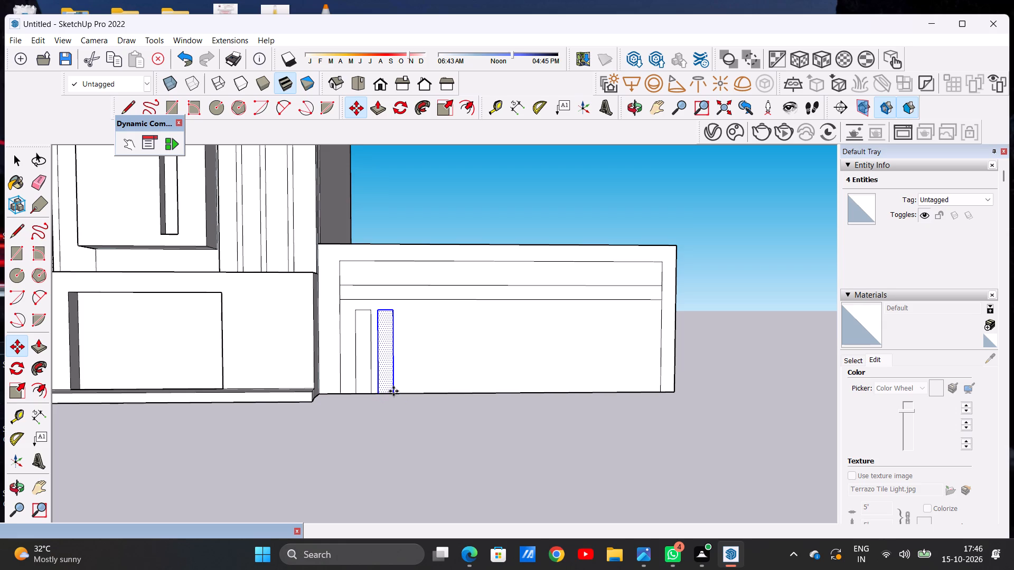
left_click(393, 391)
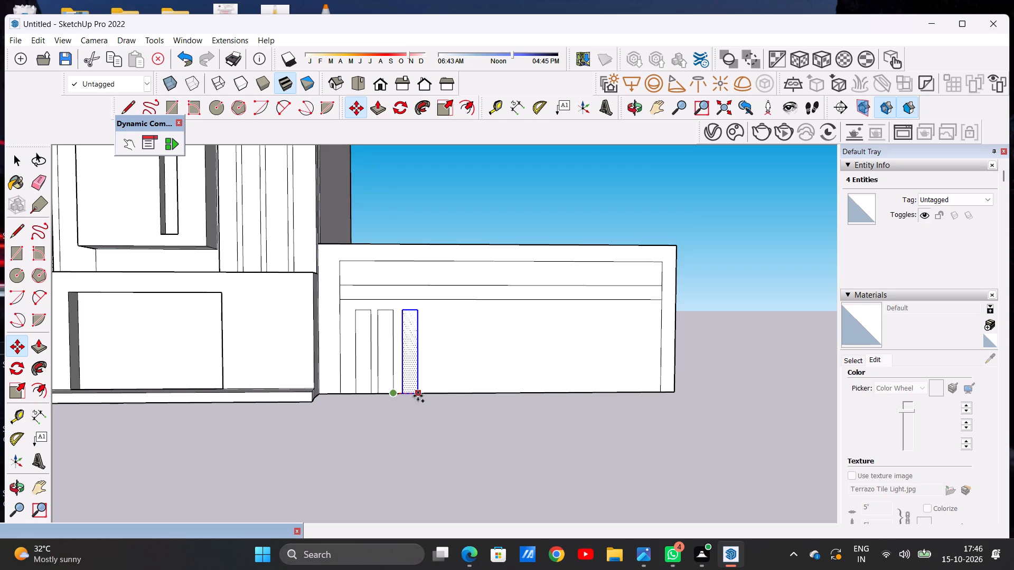
left_click(418, 396)
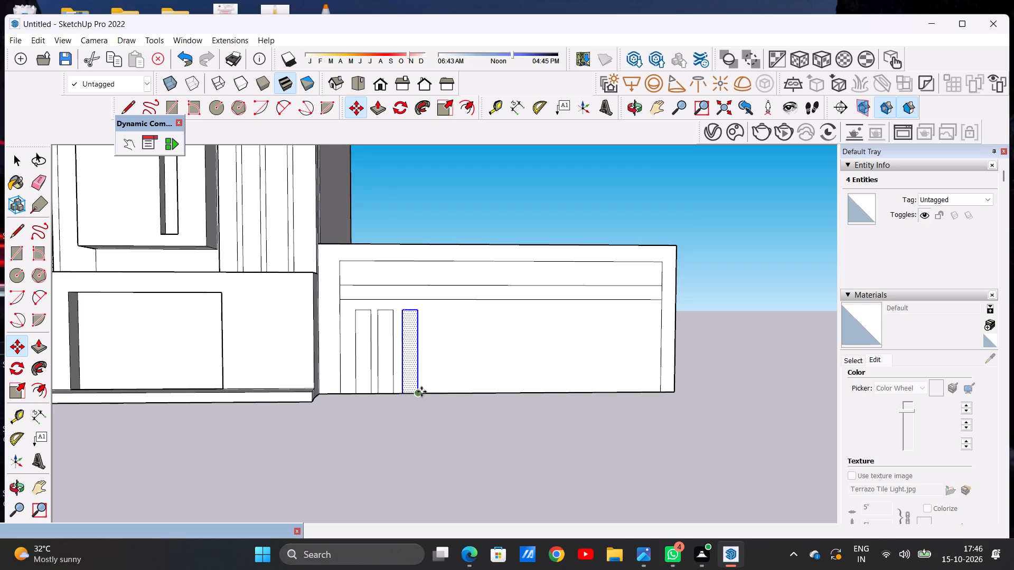
Copy the strip three more times along the bottom edge after a wider gap, making a second group of three at the wall's middle.
left_click(421, 392)
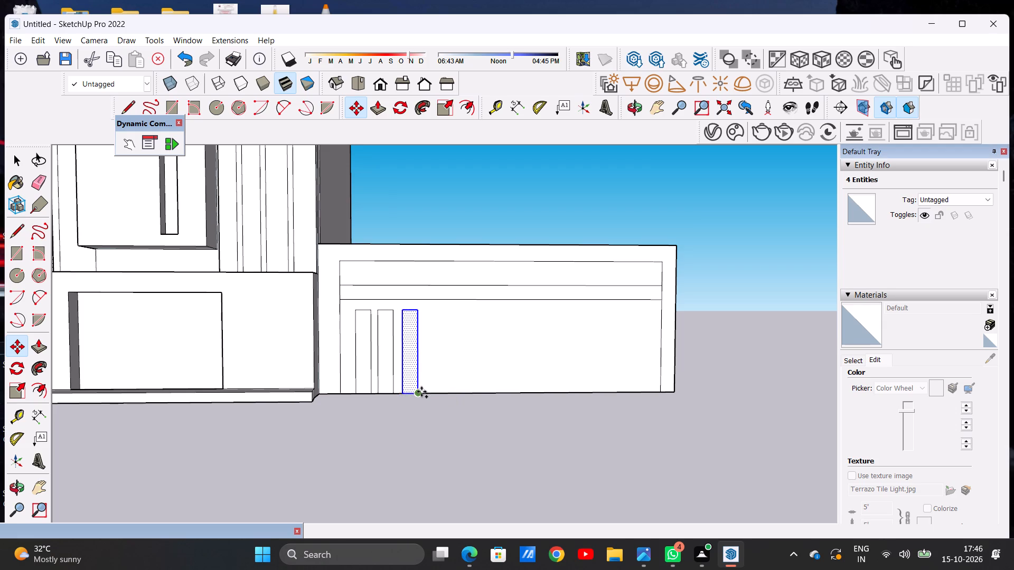
left_click(481, 395)
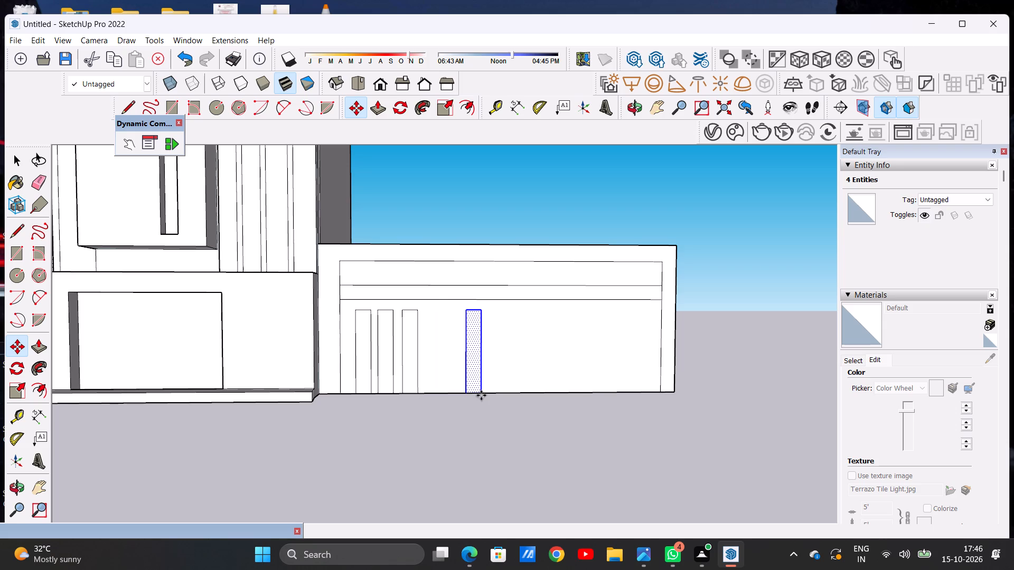
left_click(481, 395)
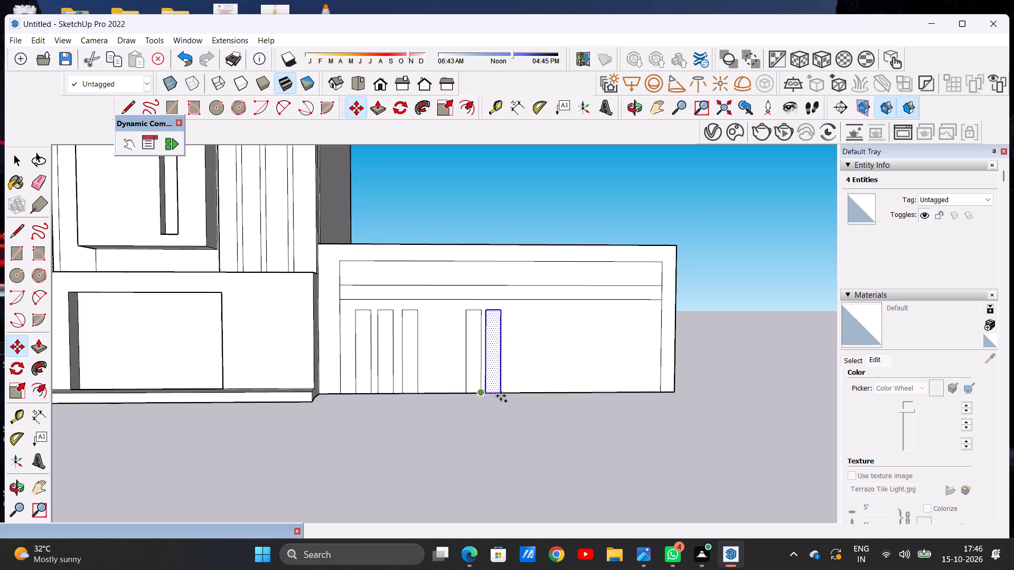
left_click(504, 394)
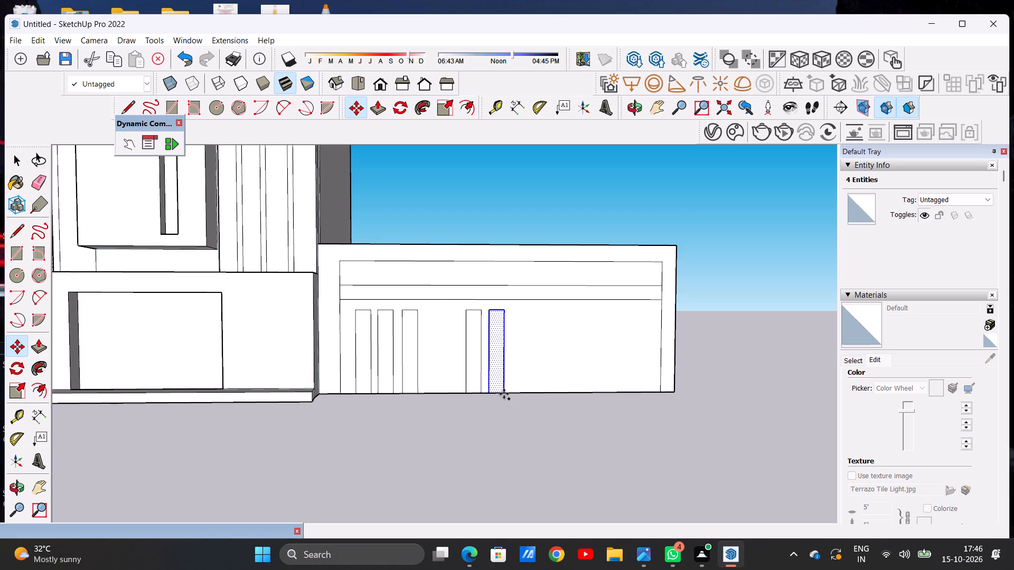
left_click(504, 394)
left_click(525, 393)
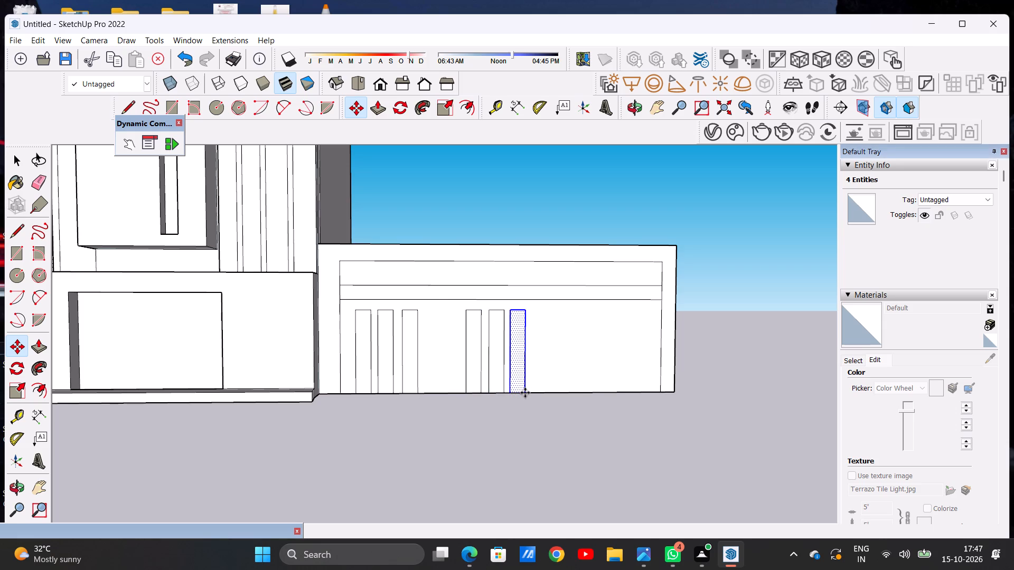
Copy the strip three more times along the bottom edge after another wide gap, making a third group near the frame's right side.
left_click(525, 393)
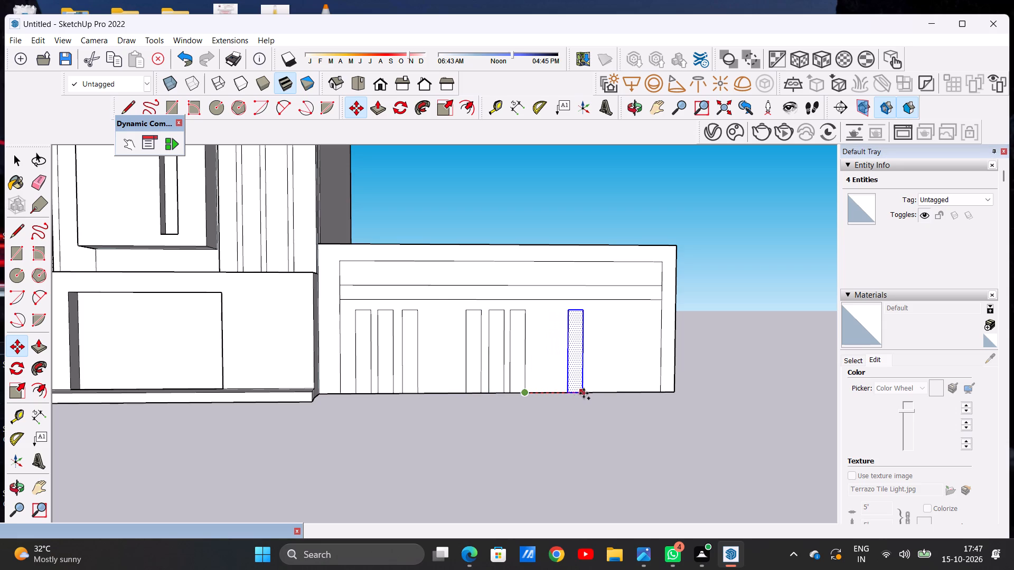
left_click(584, 393)
left_click(584, 393)
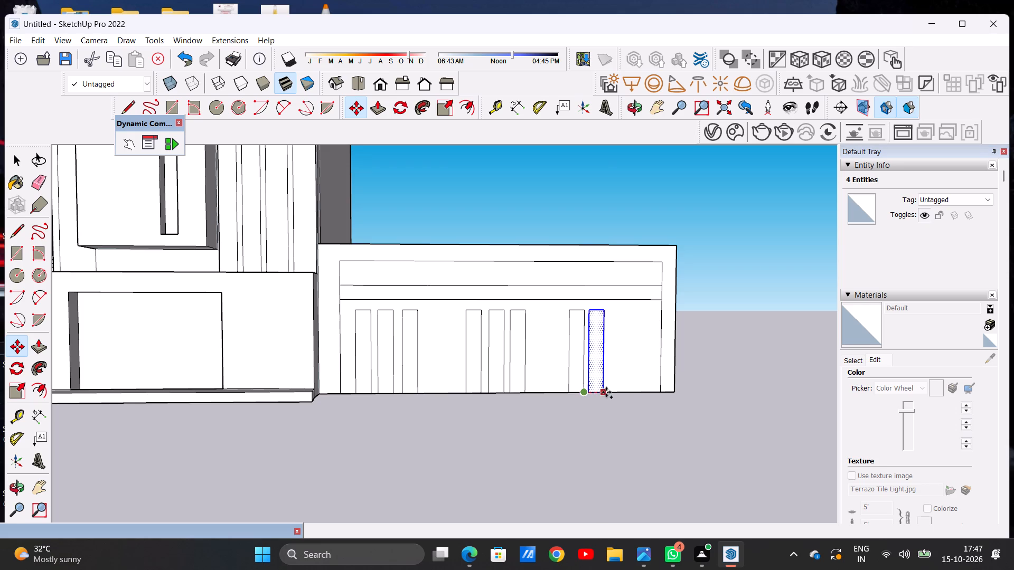
left_click(605, 392)
left_click(605, 392)
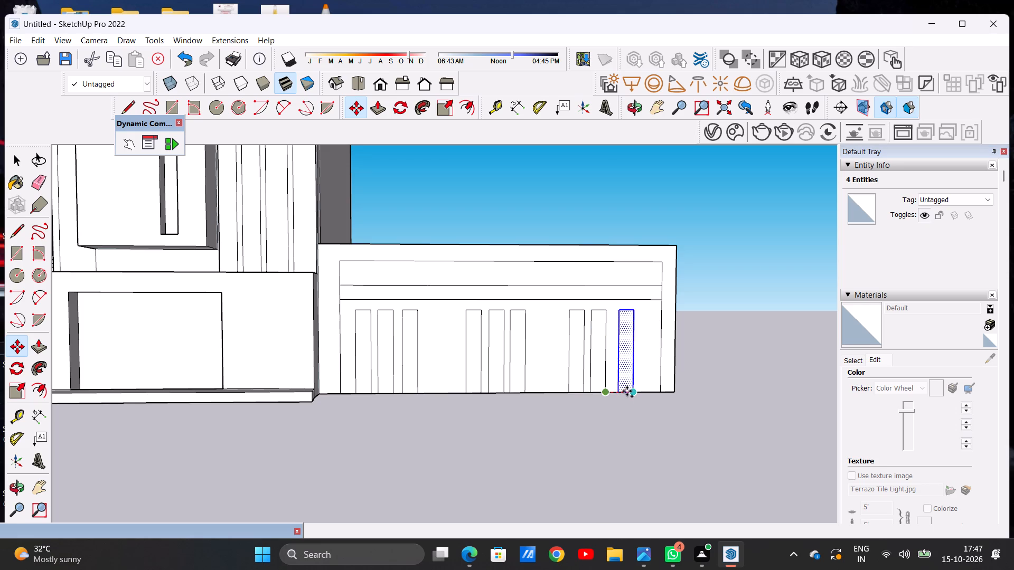
left_click(624, 391)
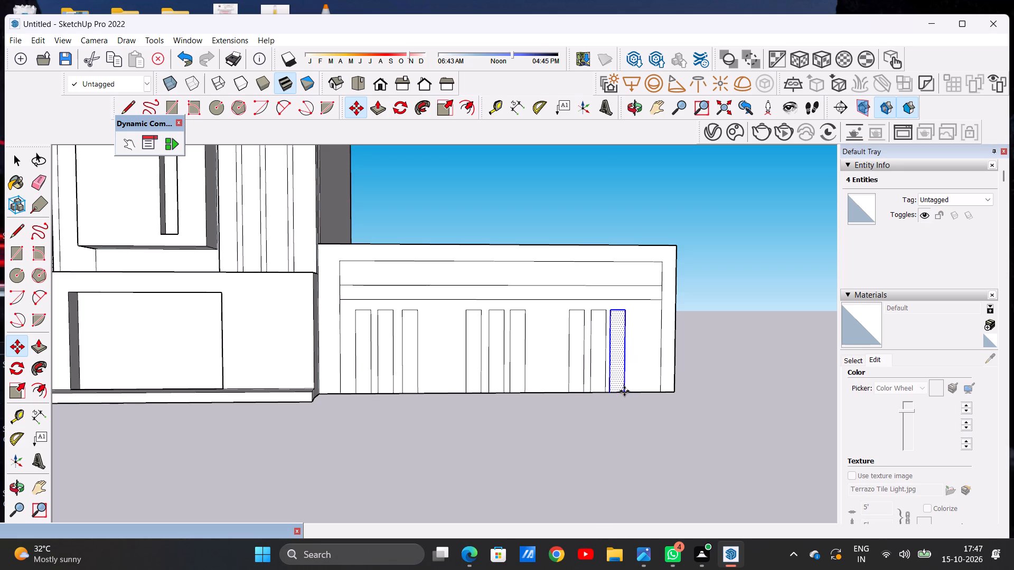
key("space")
left_click(720, 309)
scroll(418, 391, "down", 5)
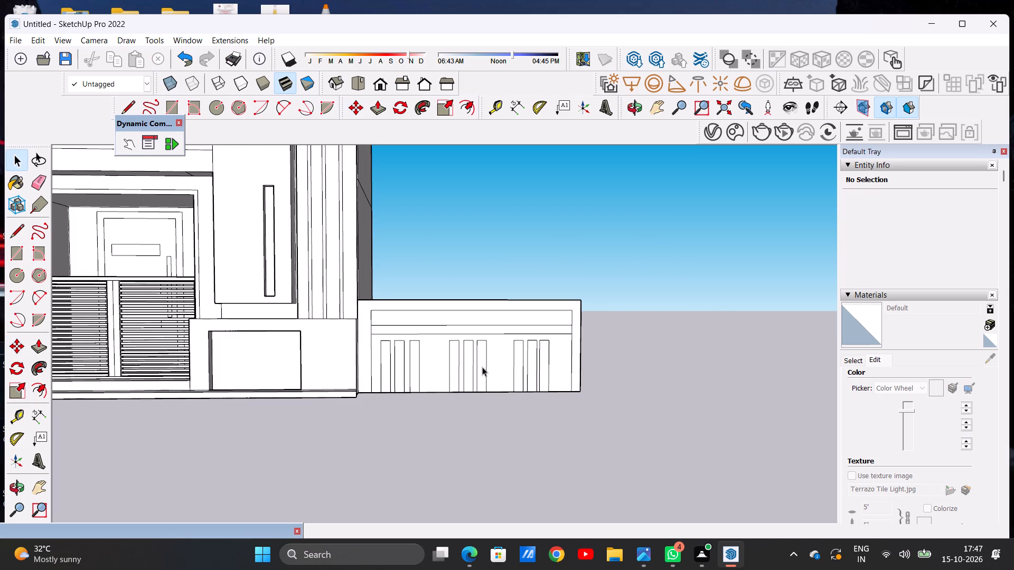